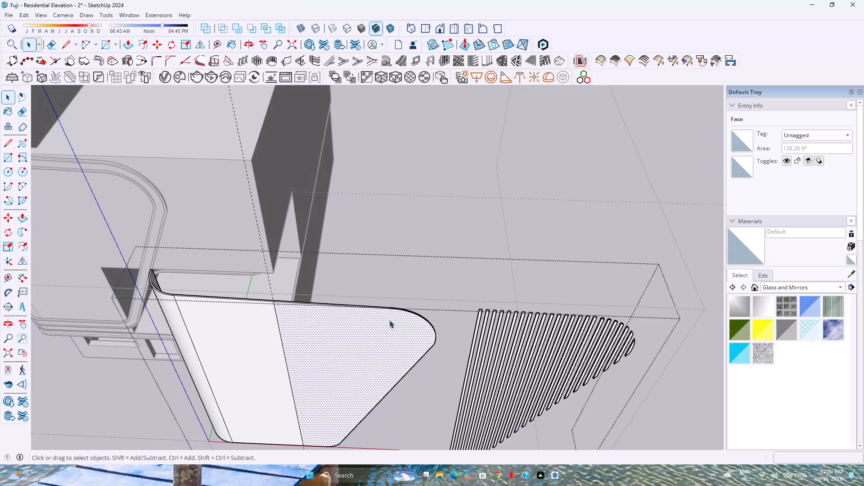
# Copy the building block's front face and paste it into the curved panel group, at the endpoint on the panel's bottom edge.
pyautogui.press('Escape')
pyautogui.click(217, 224)
pyautogui.doubleClick(218, 236)
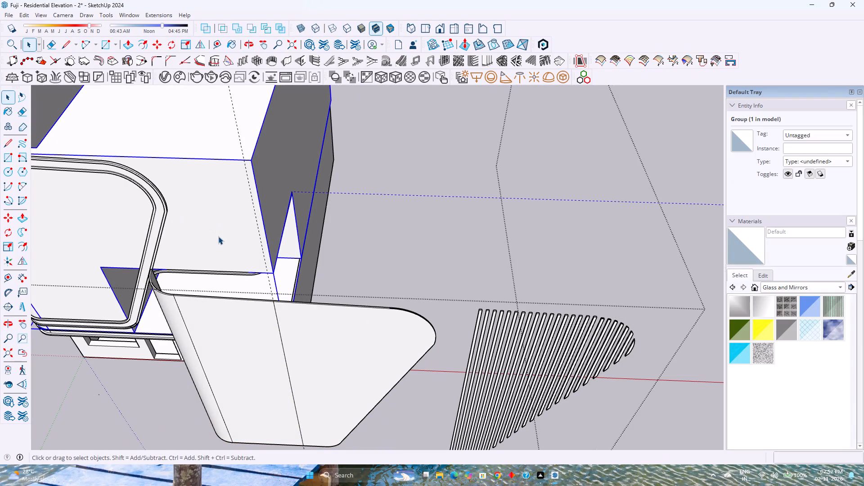
pyautogui.click(213, 239)
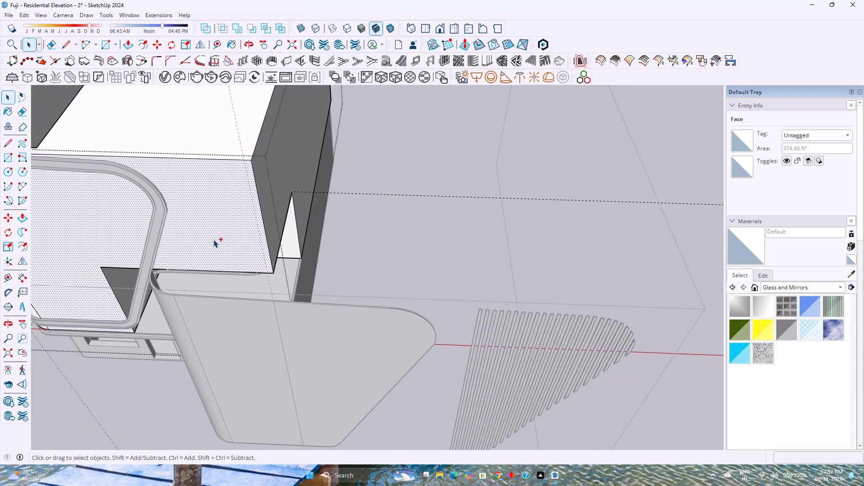
pyautogui.hotkey('ctrl', 'c')
pyautogui.press('Escape')
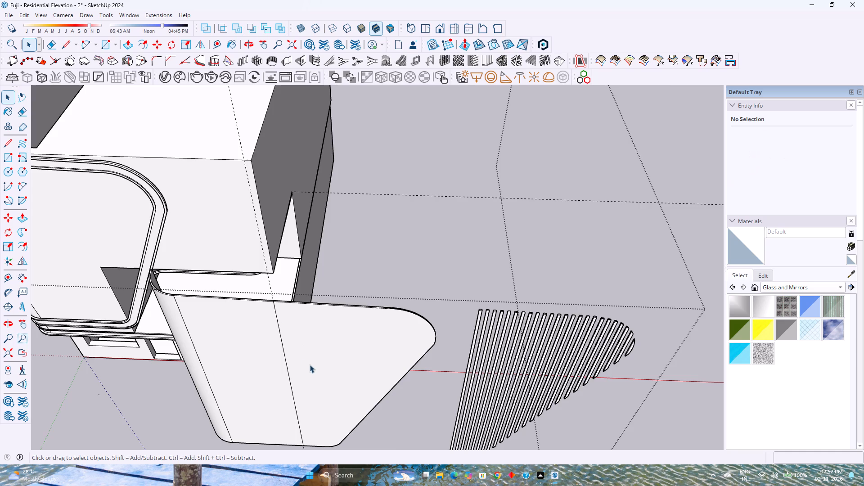
pyautogui.doubleClick(319, 369)
pyautogui.keyDown('shift'); pyautogui.moveTo(332, 372); pyautogui.dragTo(283, 306, button='middle'); pyautogui.keyUp('shift')
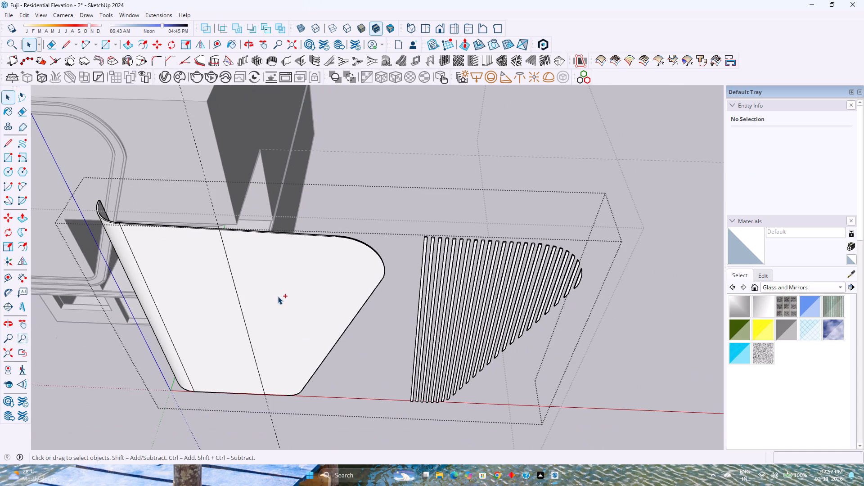
pyautogui.hotkey('ctrl', 'v')
pyautogui.scroll(-4, 278, 297)
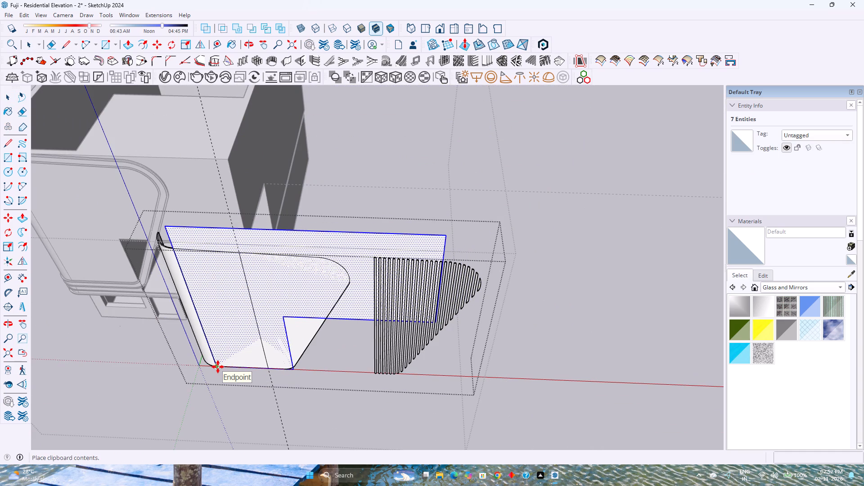
pyautogui.click(218, 367)
# Place a vertical guide 7' from the vertical edge of the notch in the pasted face.
pyautogui.moveTo(254, 355); pyautogui.dragTo(254, 307, button='middle')
pyautogui.scroll(4, 280, 296)
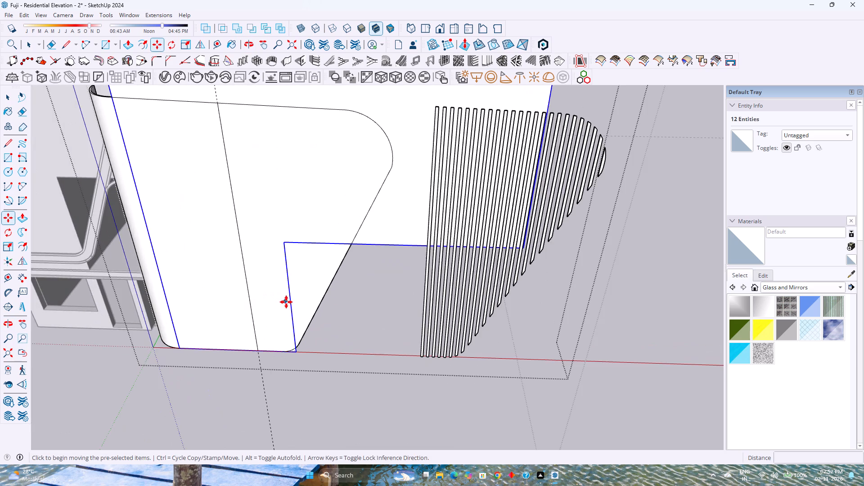
pyautogui.scroll(3, 295, 324)
pyautogui.scroll(-3, 296, 350)
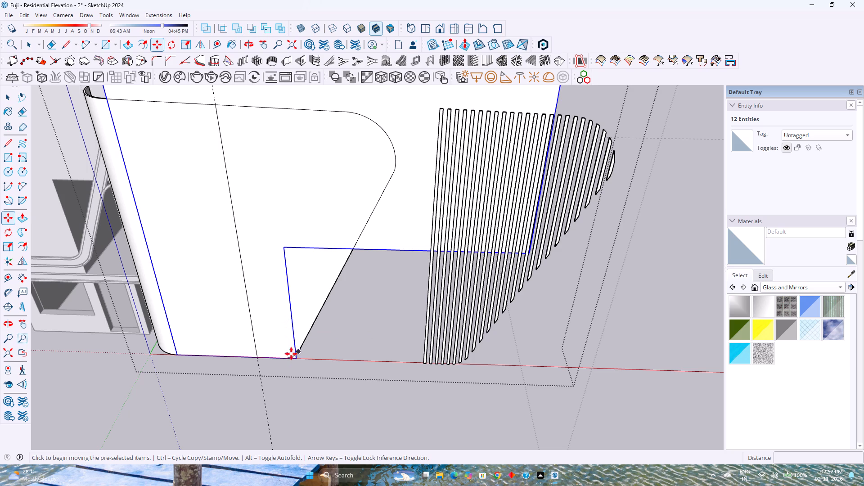
pyautogui.scroll(-4, 297, 360)
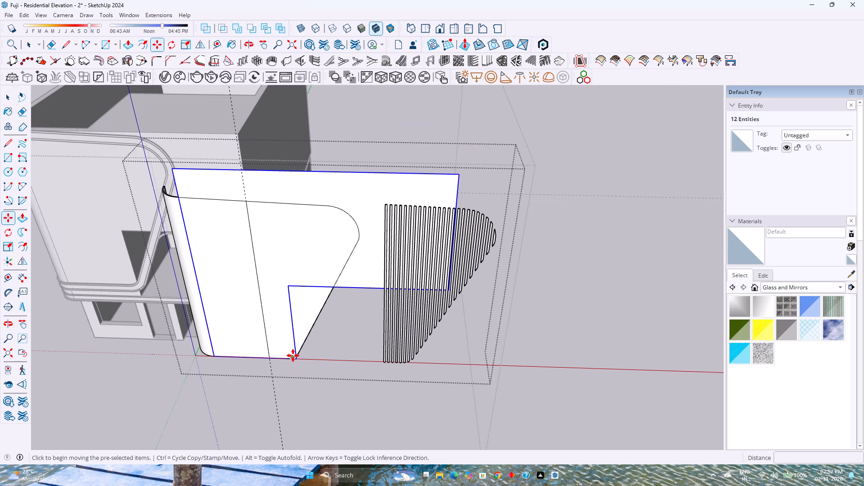
pyautogui.scroll(-1, 293, 355)
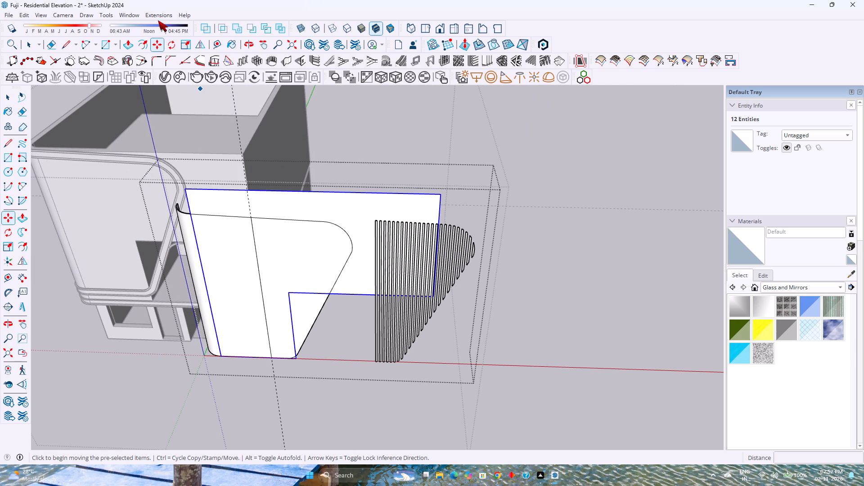
pyautogui.click(213, 45)
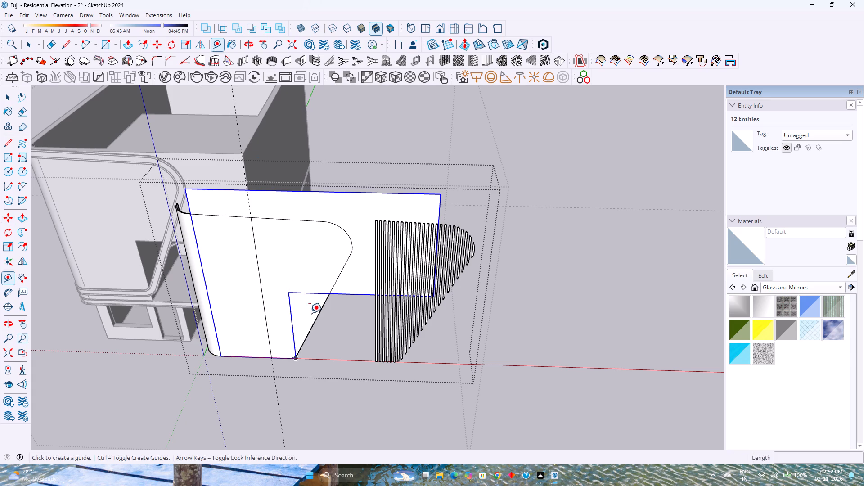
pyautogui.click(291, 319)
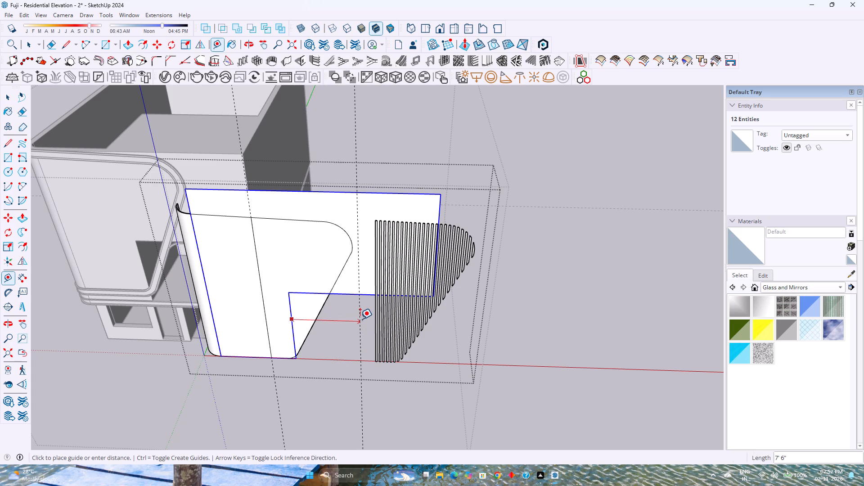
pyautogui.write("7'")
pyautogui.press('Return')
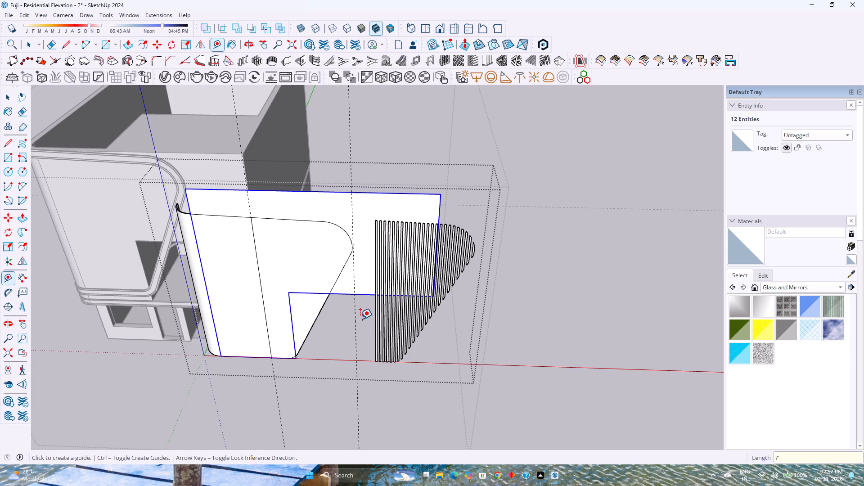
# Place a horizontal guide 2' below the horizontal edge of the pasted face's notch.
pyautogui.click(311, 294)
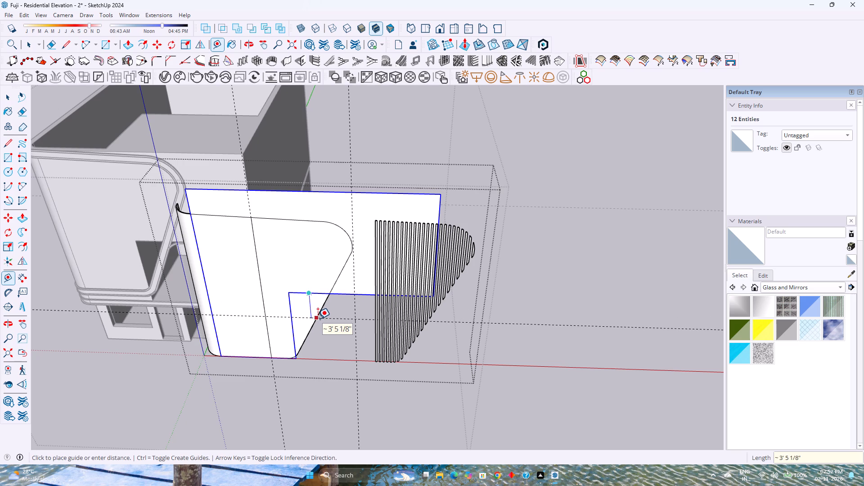
pyautogui.write("3'")
pyautogui.press('Return')
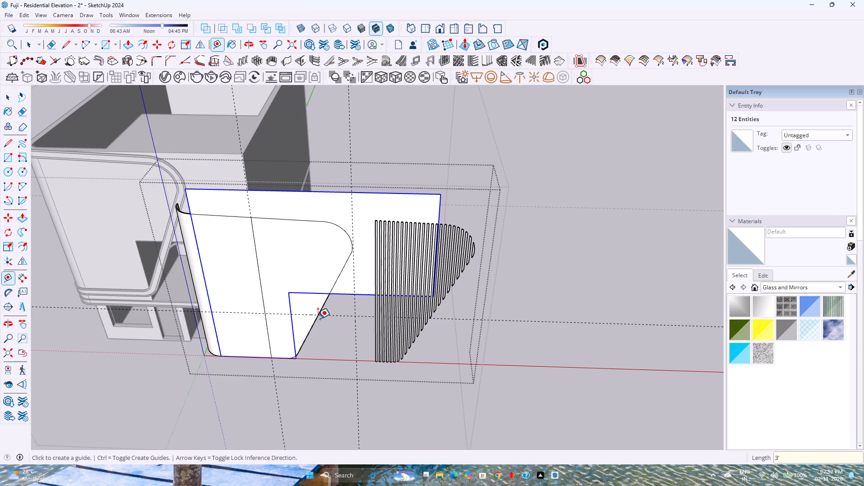
pyautogui.scroll(10, 318, 319)
pyautogui.write("2'")
pyautogui.press('Return')
# Draw a tangent arc of about 3' 6" radius from the slanted edge to the notch's horizontal edge, between the guide intersections.
pyautogui.moveTo(315, 313); pyautogui.dragTo(306, 237, button='middle')
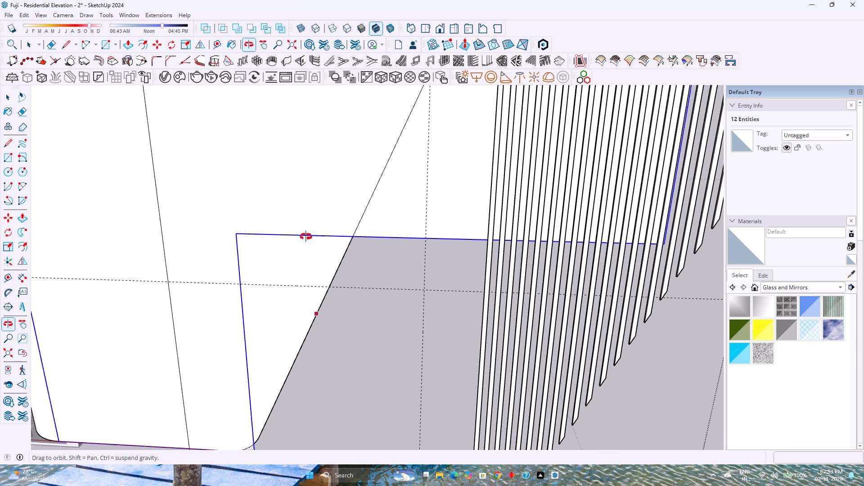
pyautogui.moveTo(306, 237); pyautogui.dragTo(314, 206, button='middle')
pyautogui.press('a')
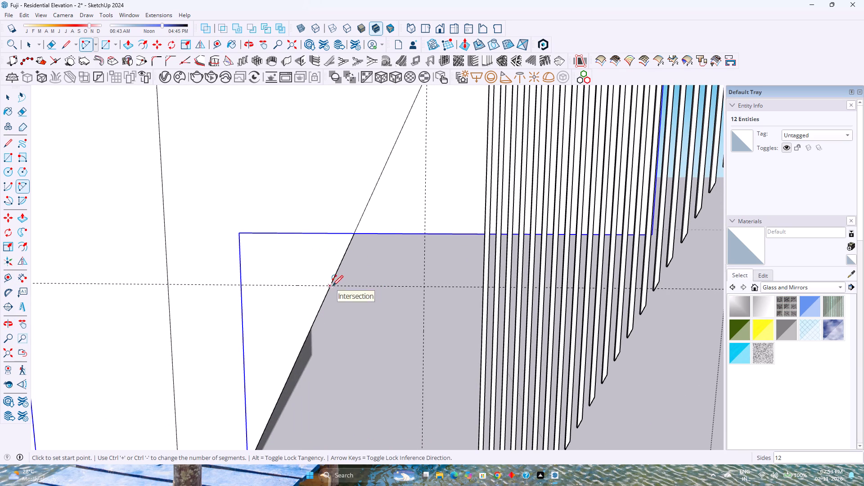
pyautogui.click(333, 286)
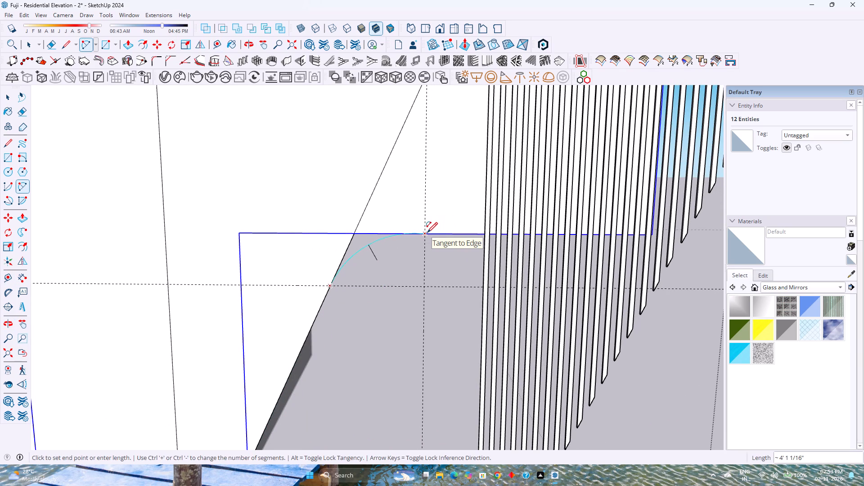
pyautogui.click(427, 233)
pyautogui.click(427, 233)
pyautogui.press('space')
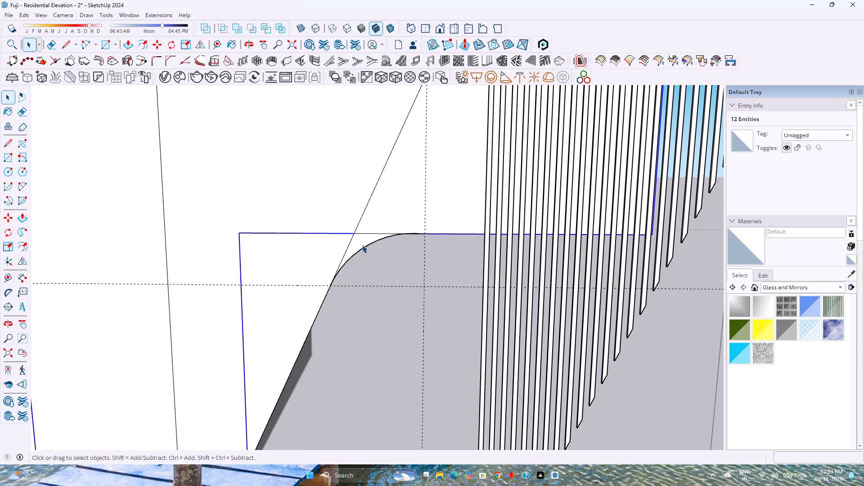
# Set the new arc's segments to 100.
pyautogui.click(362, 248)
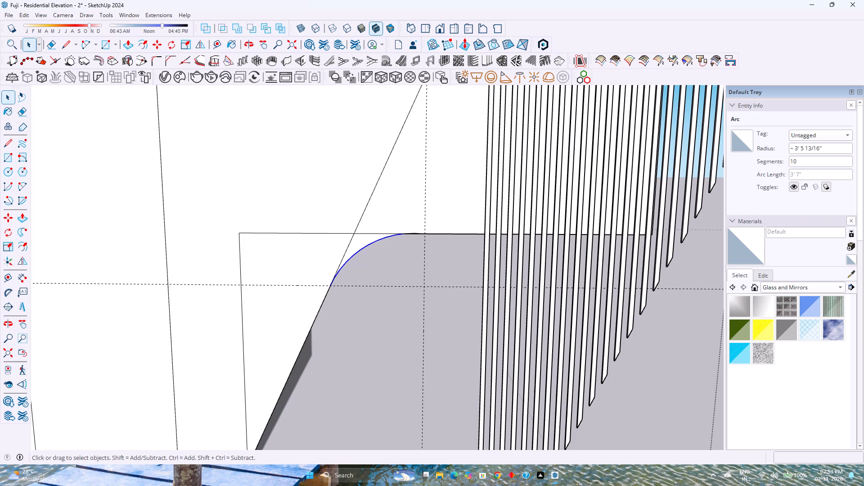
pyautogui.click(817, 159)
pyautogui.press('0')
pyautogui.press('Return')
# Delete the two leftover straight edge pieces of the sharp corner between the arc's ends.
pyautogui.press('e')
pyautogui.click(368, 232)
pyautogui.click(366, 233)
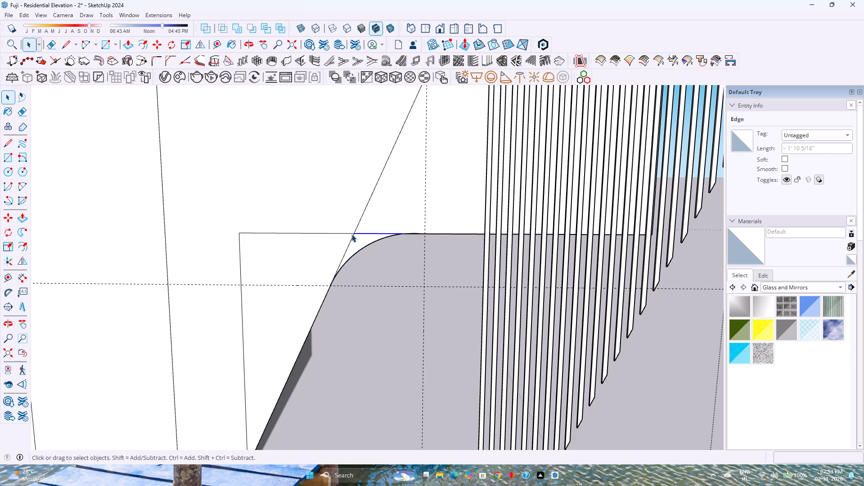
pyautogui.moveTo(369, 221); pyautogui.dragTo(364, 247, button='middle')
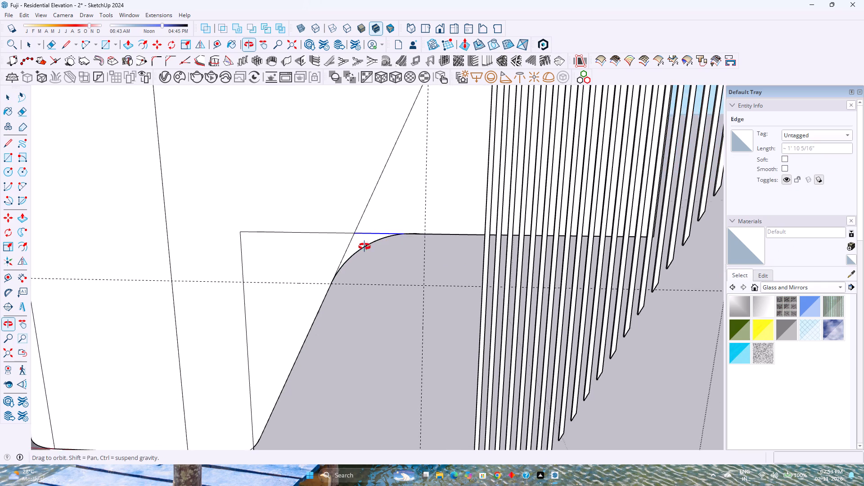
pyautogui.moveTo(364, 247); pyautogui.dragTo(365, 253, button='middle')
pyautogui.scroll(-9, 367, 247)
pyautogui.keyDown('ctrl'); pyautogui.moveTo(371, 214); pyautogui.dragTo(366, 250, button='middle'); pyautogui.keyUp('ctrl')
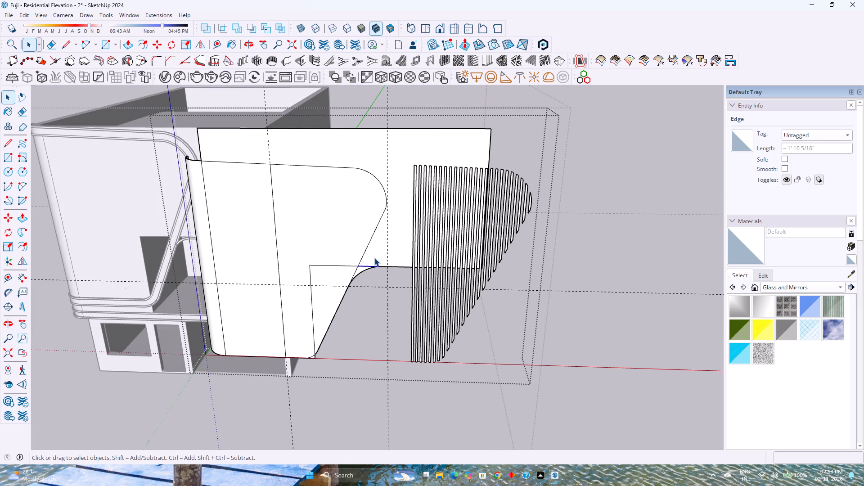
pyautogui.moveTo(377, 265); pyautogui.dragTo(338, 308, button='middle')
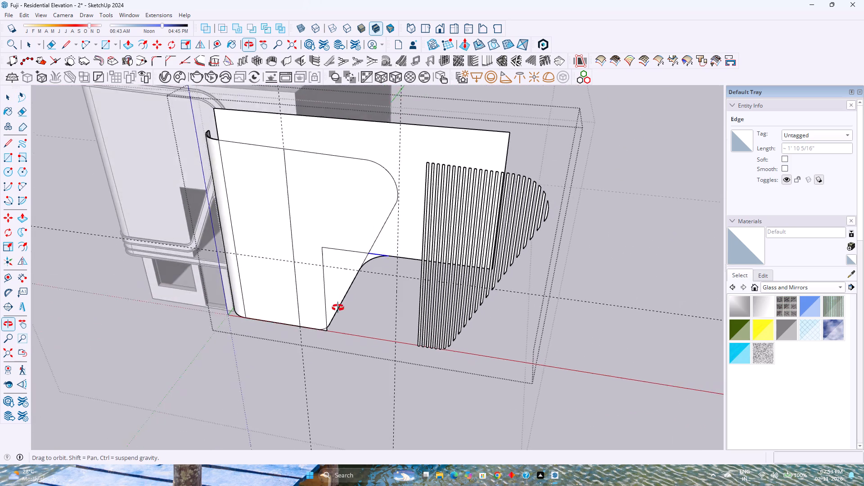
pyautogui.moveTo(338, 308); pyautogui.dragTo(434, 274, button='middle')
pyautogui.scroll(-2, 429, 269)
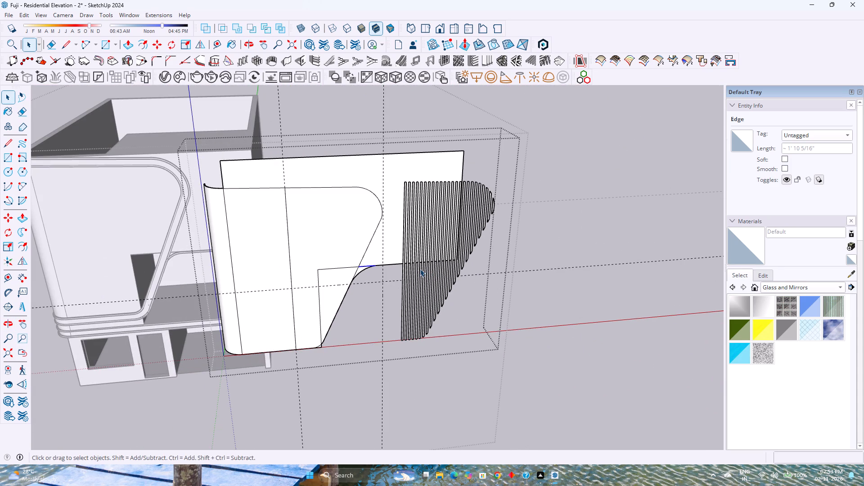
pyautogui.scroll(2, 369, 267)
pyautogui.scroll(-2, 369, 267)
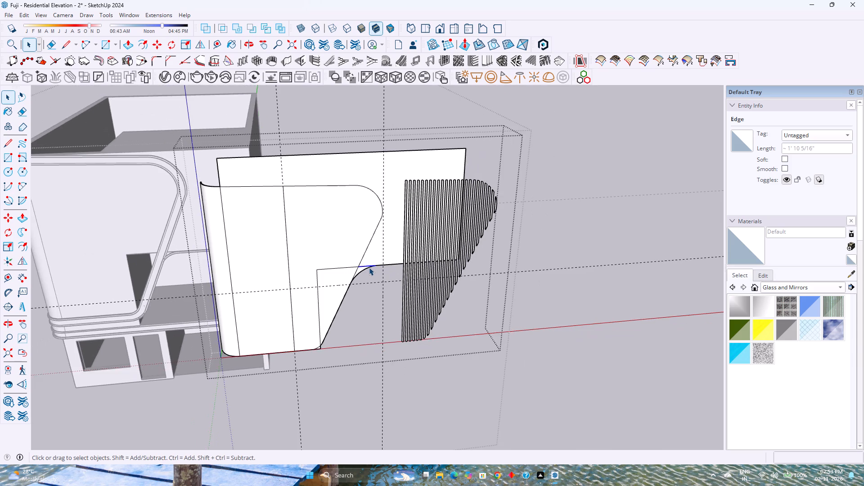
pyautogui.scroll(3, 369, 267)
pyautogui.scroll(-2, 369, 267)
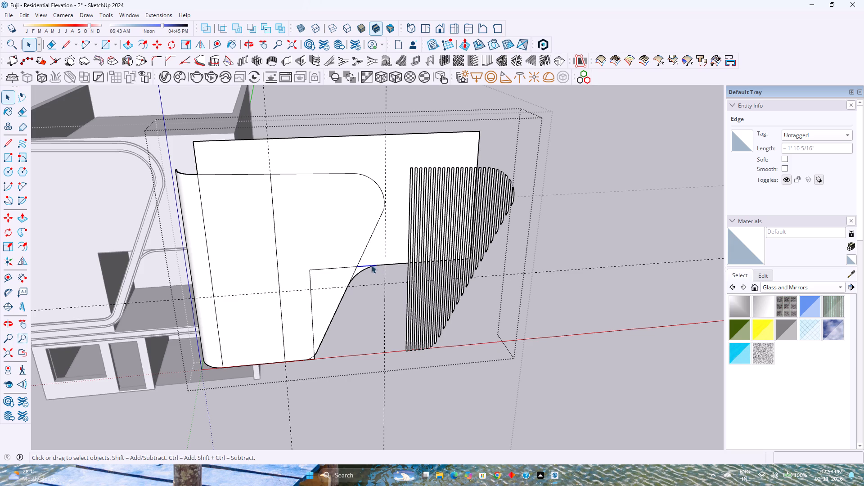
pyautogui.click(336, 306)
pyautogui.click(338, 306)
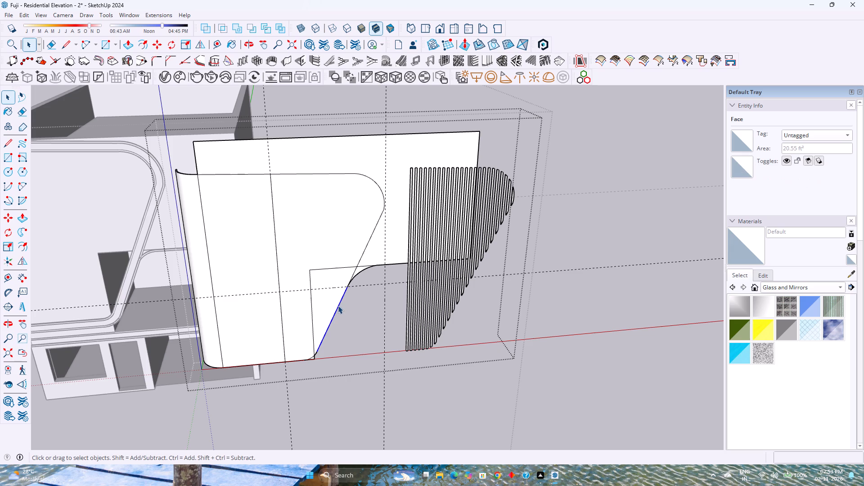
pyautogui.click(354, 271)
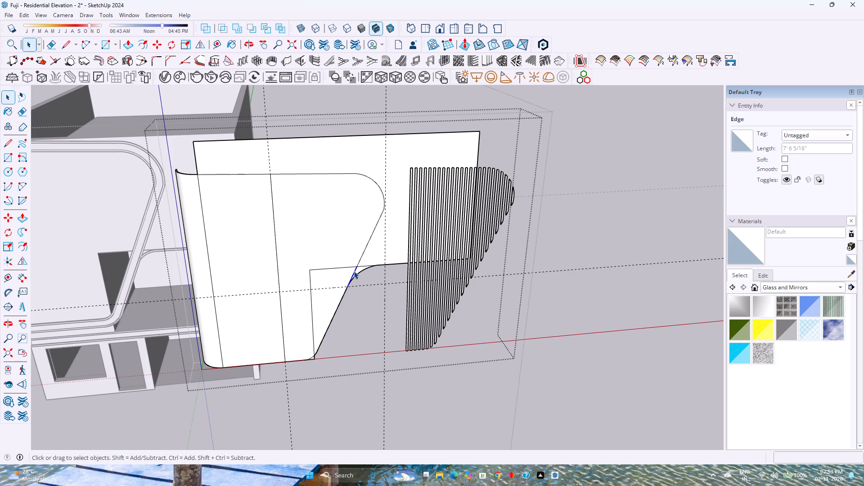
pyautogui.press('Delete')
pyautogui.click(358, 266)
pyautogui.press('Delete')
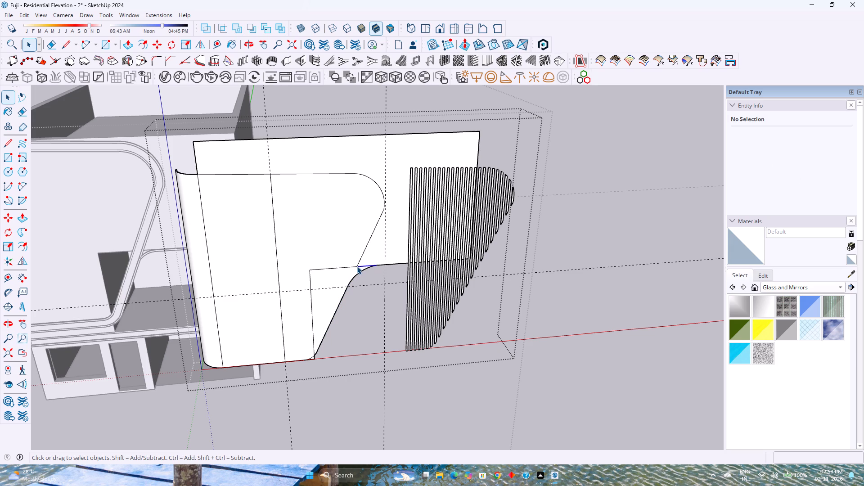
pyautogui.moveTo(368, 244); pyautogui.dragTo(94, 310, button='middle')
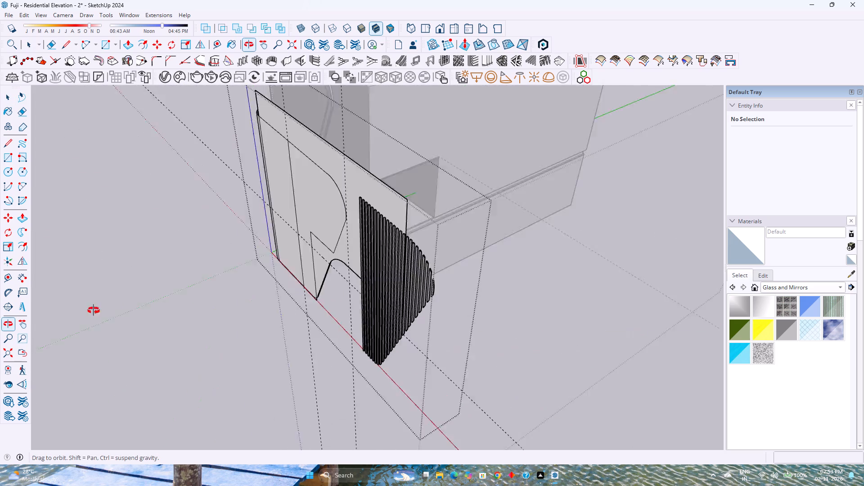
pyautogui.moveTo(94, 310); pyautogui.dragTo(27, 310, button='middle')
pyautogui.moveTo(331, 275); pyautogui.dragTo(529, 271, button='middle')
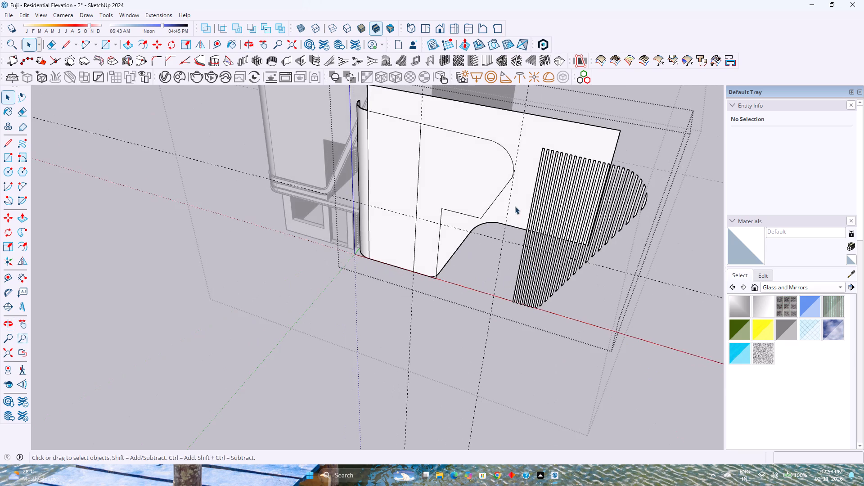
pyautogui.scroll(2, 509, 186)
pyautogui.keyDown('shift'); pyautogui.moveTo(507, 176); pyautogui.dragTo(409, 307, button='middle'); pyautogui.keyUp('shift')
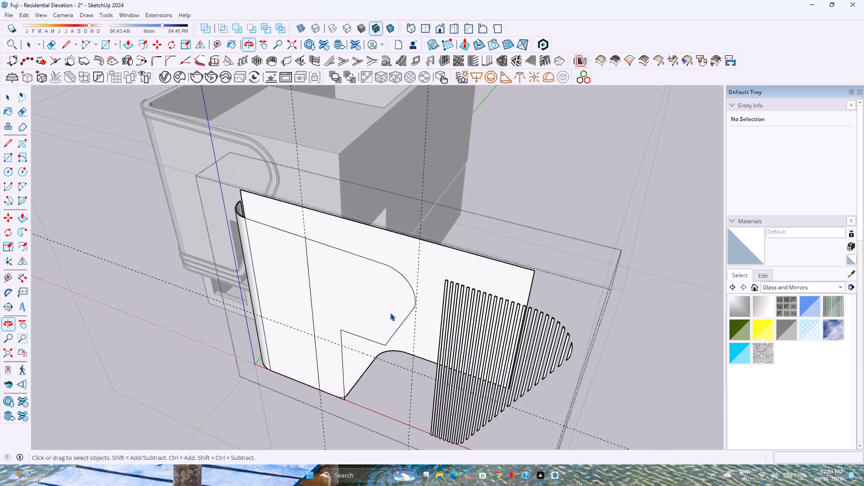
# Erase the short vertical edge piece left outside the arc at the panel's rounded bottom corner.
pyautogui.moveTo(390, 313); pyautogui.dragTo(445, 277, button='middle')
pyautogui.moveTo(437, 250); pyautogui.dragTo(421, 269, button='middle')
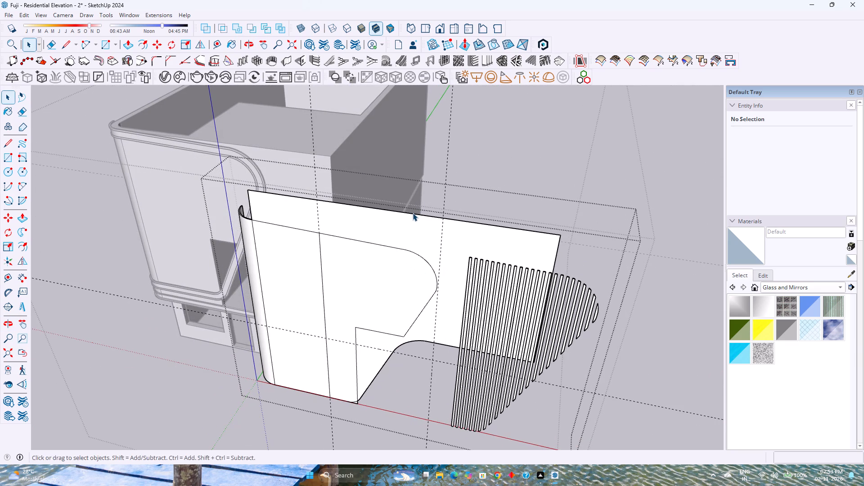
pyautogui.click(412, 214)
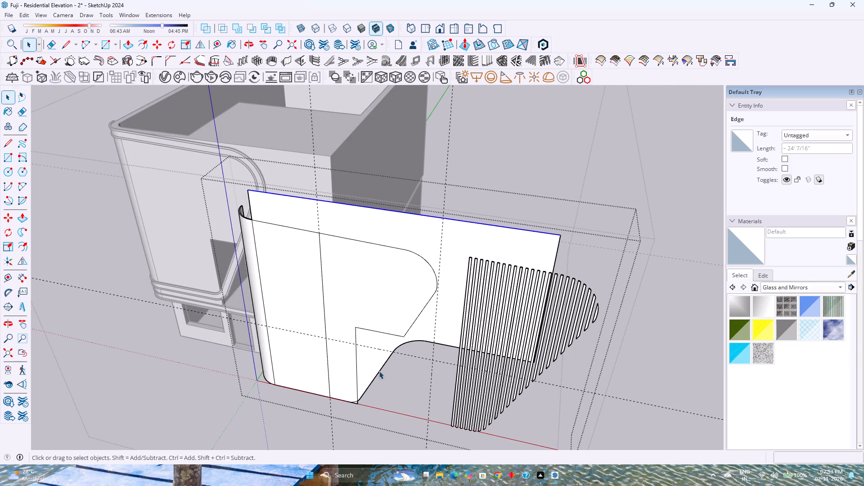
pyautogui.moveTo(378, 365); pyautogui.dragTo(410, 297, button='middle')
pyautogui.scroll(19, 387, 362)
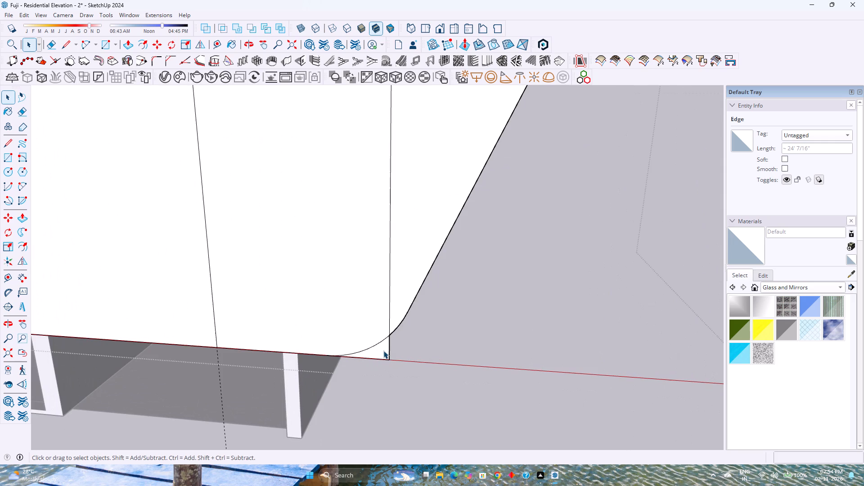
pyautogui.scroll(5, 383, 351)
pyautogui.press('e')
pyautogui.moveTo(396, 341); pyautogui.dragTo(385, 356)
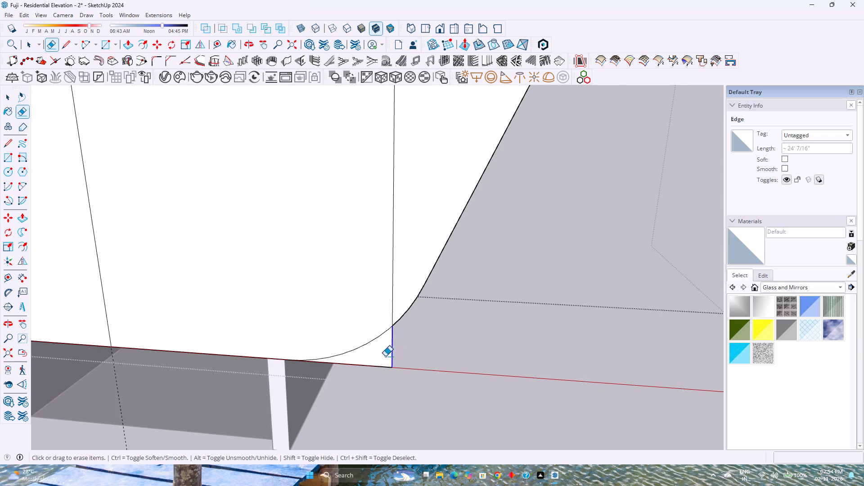
pyautogui.moveTo(385, 356); pyautogui.dragTo(383, 358)
pyautogui.press('space')
pyautogui.click(376, 337)
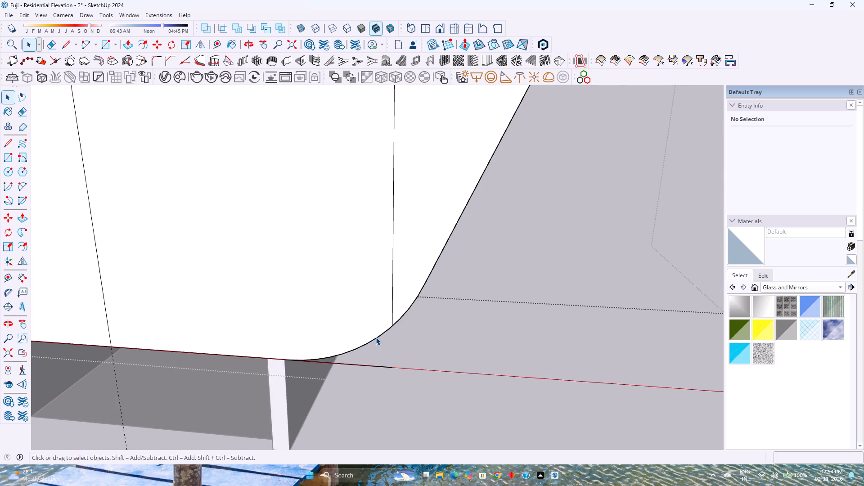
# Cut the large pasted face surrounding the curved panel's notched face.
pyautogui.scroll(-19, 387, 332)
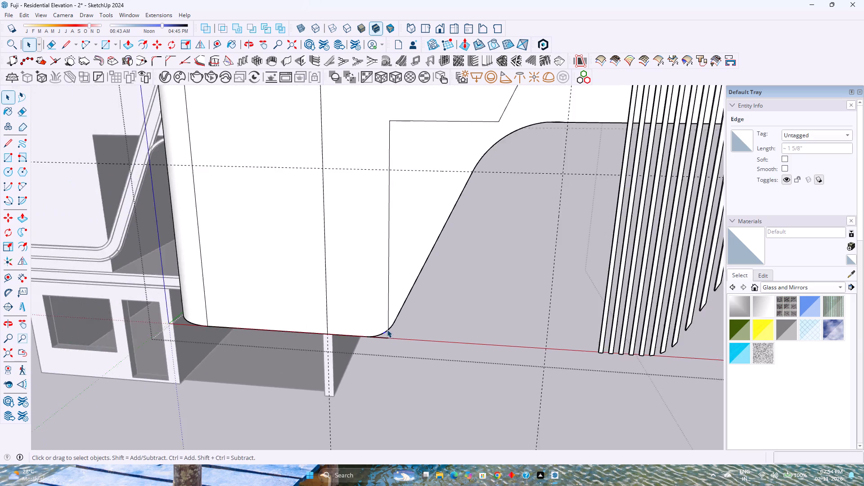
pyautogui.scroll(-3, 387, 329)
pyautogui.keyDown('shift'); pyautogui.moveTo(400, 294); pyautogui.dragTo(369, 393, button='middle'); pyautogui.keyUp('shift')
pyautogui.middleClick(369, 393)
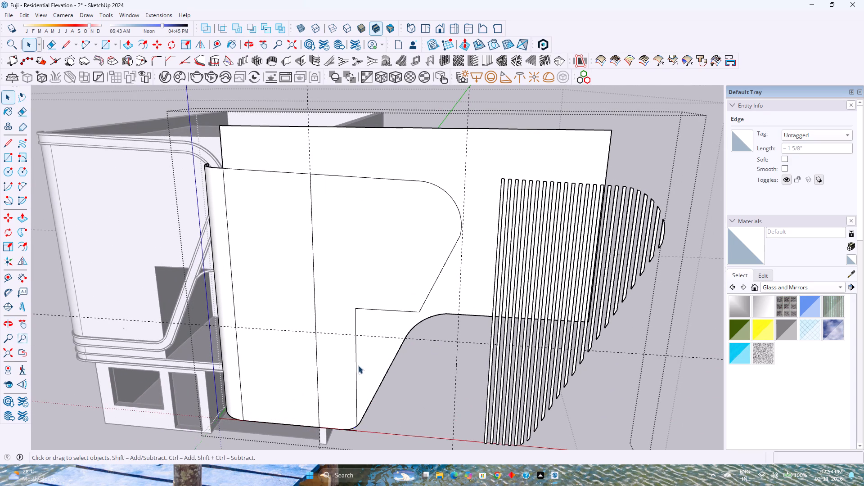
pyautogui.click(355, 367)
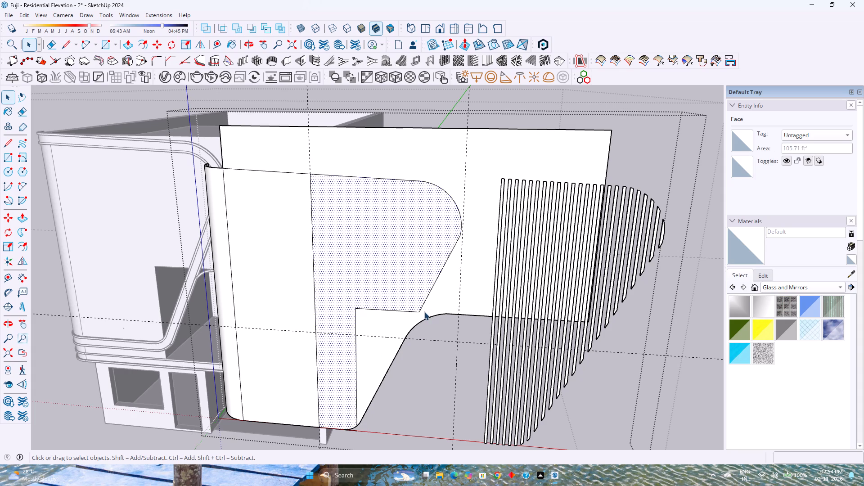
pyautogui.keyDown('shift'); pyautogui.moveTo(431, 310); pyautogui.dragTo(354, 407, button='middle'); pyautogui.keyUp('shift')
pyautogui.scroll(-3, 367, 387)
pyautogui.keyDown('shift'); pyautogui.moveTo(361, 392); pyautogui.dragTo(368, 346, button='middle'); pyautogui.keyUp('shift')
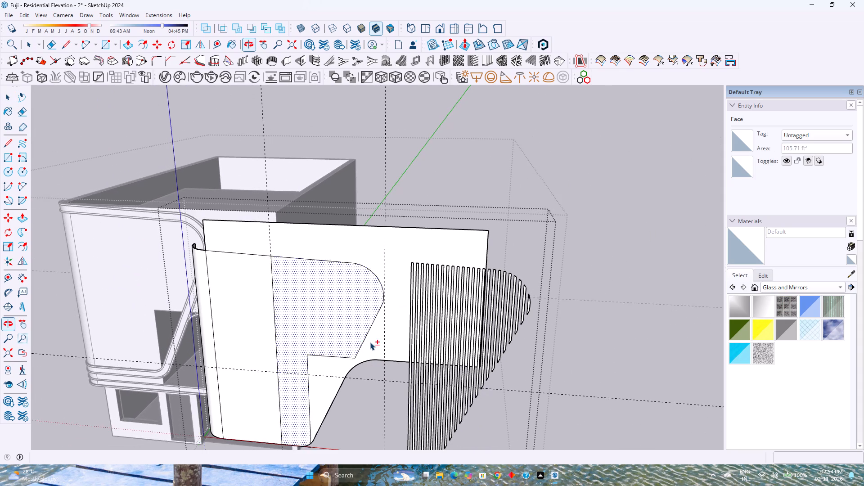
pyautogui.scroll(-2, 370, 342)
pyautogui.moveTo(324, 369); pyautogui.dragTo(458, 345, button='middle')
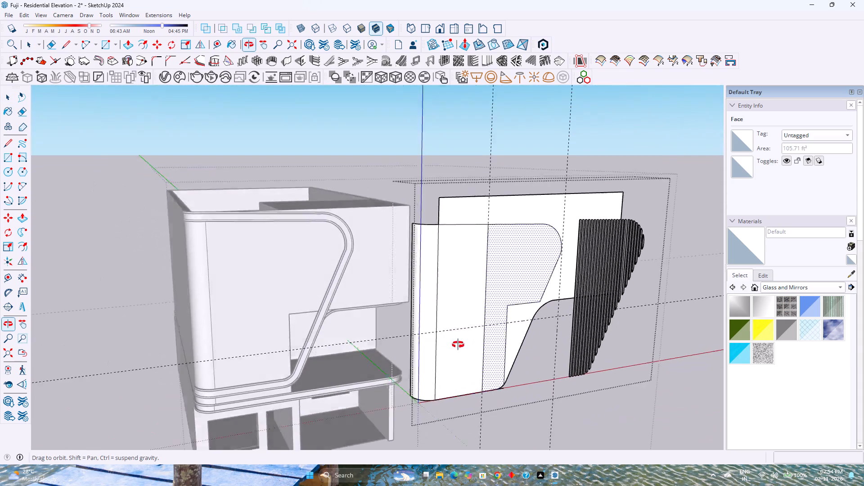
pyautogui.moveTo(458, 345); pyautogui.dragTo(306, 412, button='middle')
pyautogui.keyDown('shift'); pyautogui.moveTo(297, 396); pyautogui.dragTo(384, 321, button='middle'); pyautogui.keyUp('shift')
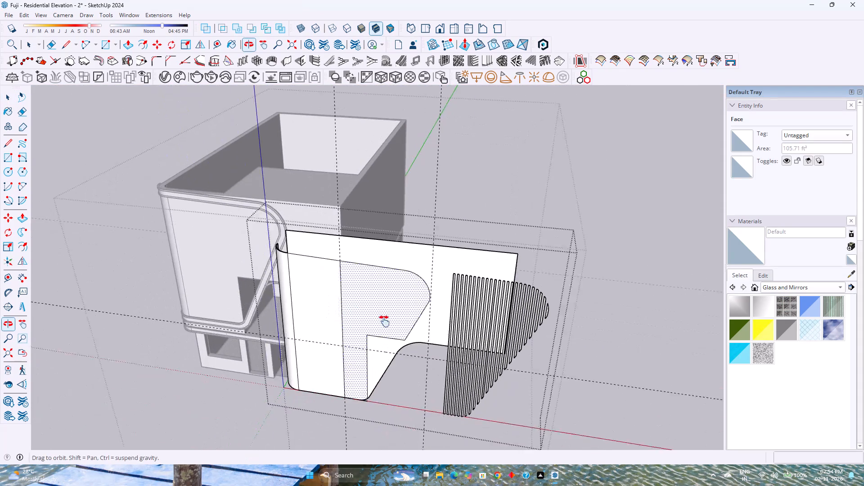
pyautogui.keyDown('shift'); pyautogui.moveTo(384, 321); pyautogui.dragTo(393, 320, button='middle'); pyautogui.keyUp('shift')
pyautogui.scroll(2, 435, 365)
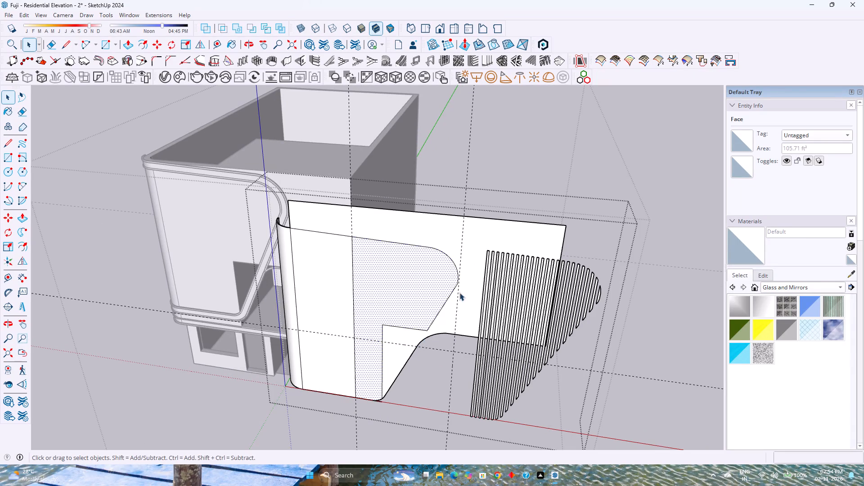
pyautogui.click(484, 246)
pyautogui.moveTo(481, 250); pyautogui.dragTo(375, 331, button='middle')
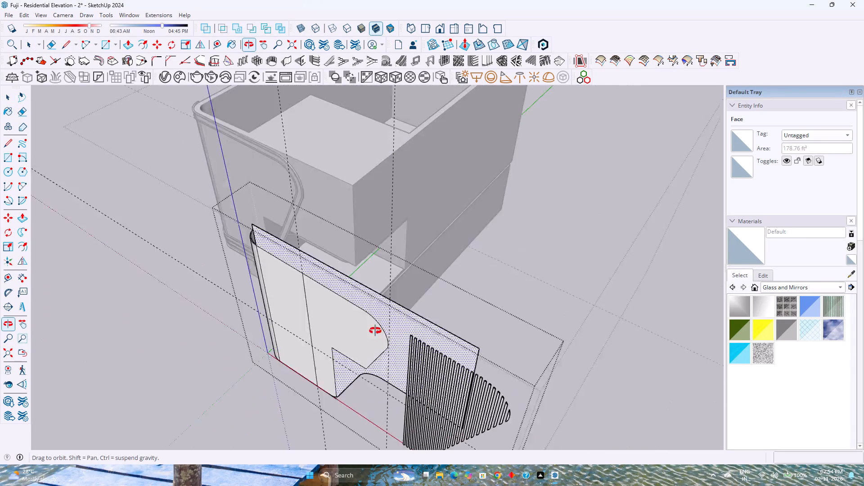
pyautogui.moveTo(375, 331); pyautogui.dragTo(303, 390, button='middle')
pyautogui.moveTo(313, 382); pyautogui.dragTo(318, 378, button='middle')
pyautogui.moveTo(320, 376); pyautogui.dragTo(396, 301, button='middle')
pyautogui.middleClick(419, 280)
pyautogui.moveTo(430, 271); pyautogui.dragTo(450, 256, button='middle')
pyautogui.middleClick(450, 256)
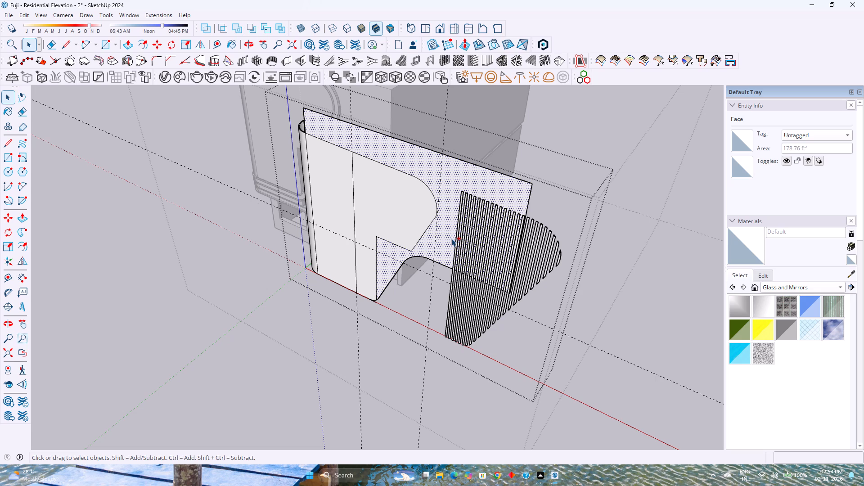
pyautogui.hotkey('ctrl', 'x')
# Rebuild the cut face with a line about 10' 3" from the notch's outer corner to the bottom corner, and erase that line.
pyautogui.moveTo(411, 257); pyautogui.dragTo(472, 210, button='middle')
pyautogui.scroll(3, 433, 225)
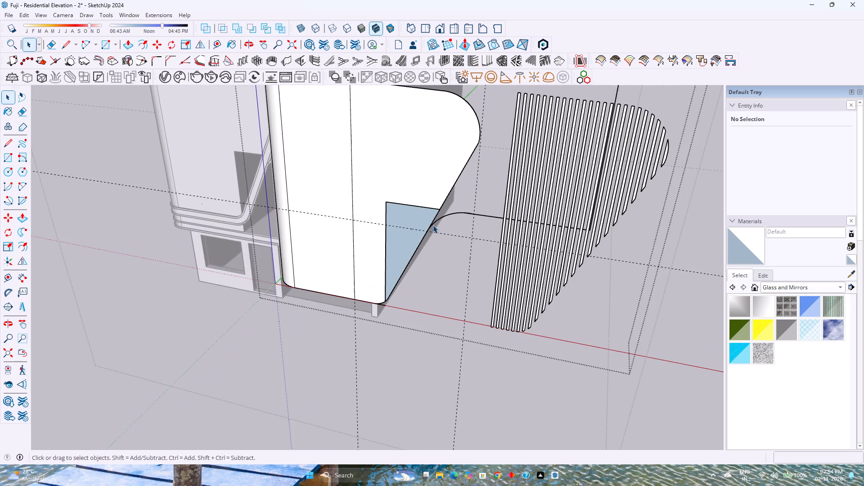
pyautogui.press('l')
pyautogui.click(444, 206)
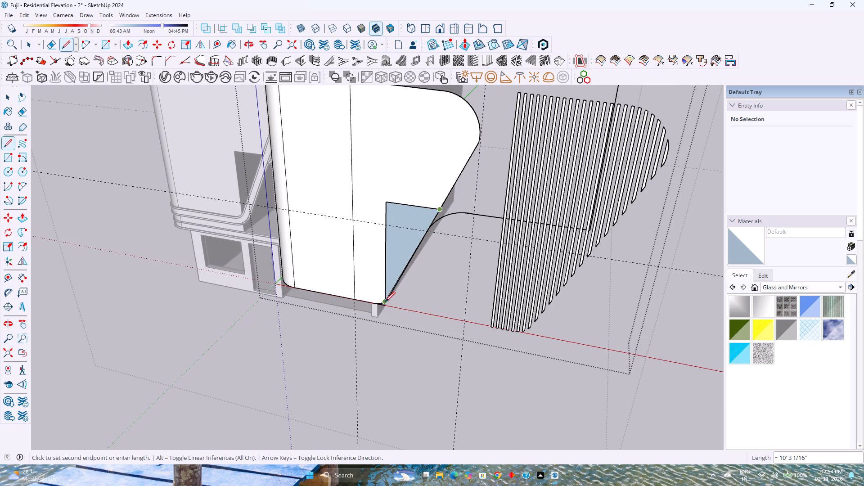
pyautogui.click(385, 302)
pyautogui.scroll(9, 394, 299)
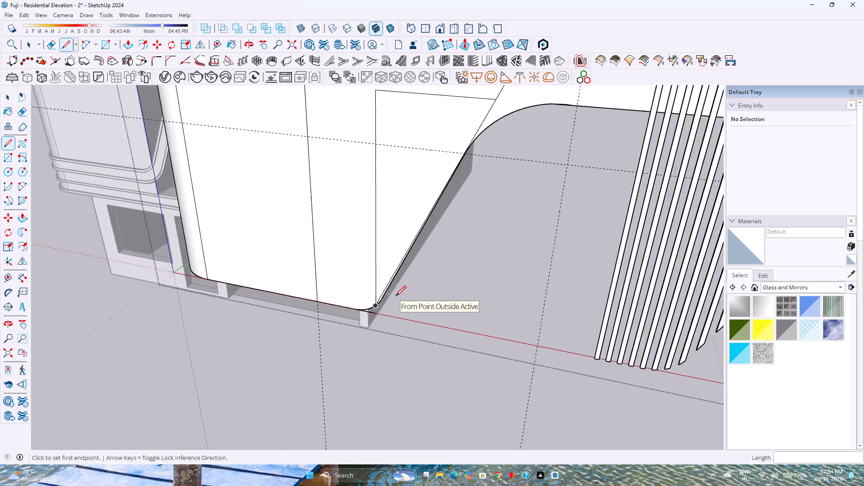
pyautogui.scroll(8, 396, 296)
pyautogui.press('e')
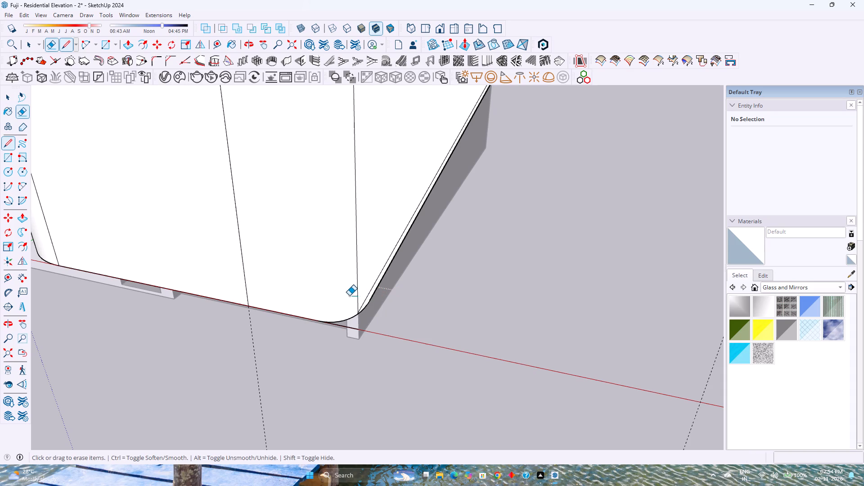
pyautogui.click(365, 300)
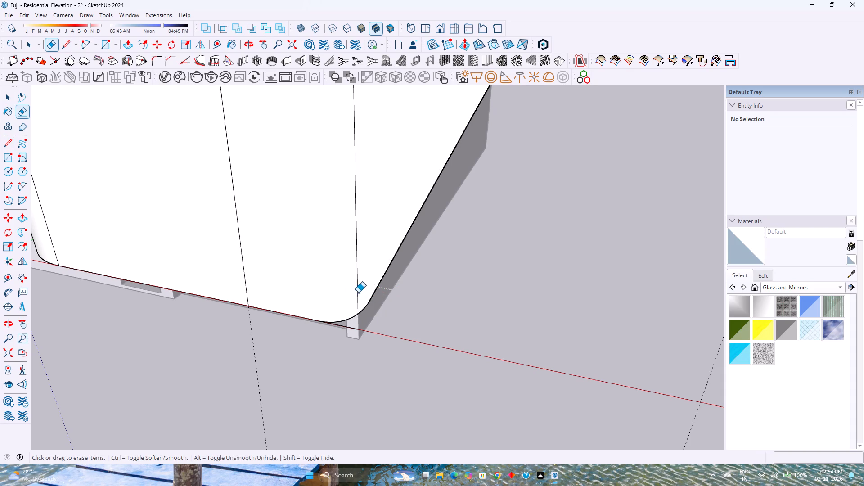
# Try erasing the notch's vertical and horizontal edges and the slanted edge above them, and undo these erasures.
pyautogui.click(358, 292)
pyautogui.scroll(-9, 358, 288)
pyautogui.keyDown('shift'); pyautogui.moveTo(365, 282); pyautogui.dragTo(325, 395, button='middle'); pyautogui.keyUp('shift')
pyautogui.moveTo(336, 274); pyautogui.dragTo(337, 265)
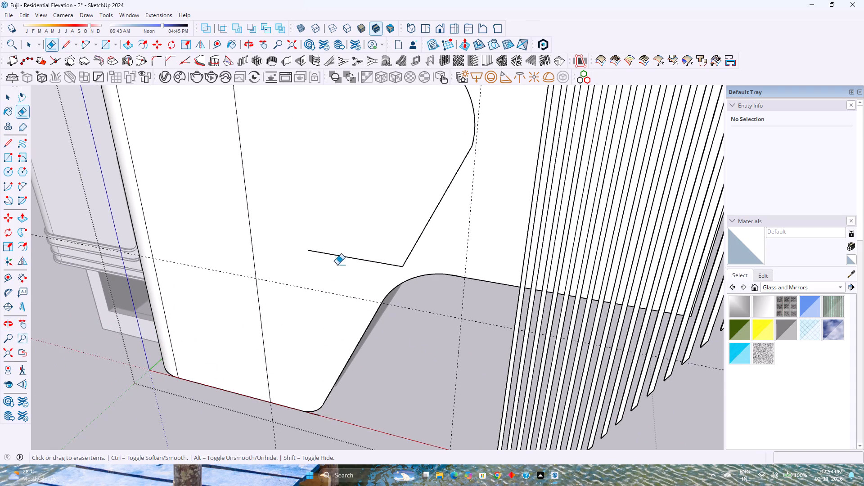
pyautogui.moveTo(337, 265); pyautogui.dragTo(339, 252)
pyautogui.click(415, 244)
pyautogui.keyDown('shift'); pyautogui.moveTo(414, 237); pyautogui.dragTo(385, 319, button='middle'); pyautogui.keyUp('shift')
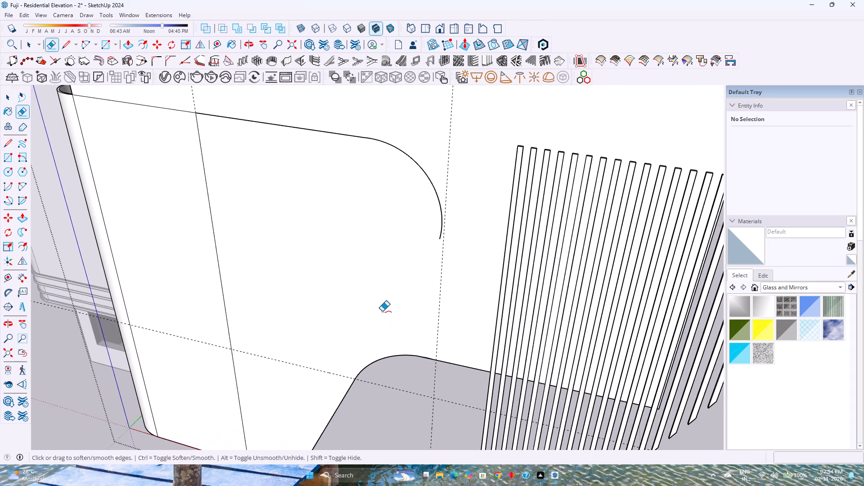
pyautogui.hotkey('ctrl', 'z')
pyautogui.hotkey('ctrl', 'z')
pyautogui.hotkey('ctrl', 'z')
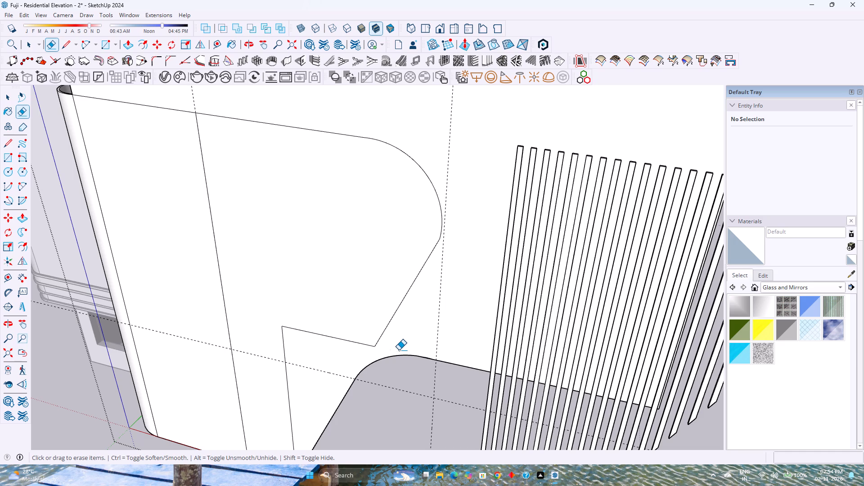
# Erase the large pasted face's arc, lower, far side and top edges along with the horizontal guide and outer vertical guide.
pyautogui.scroll(-4, 396, 349)
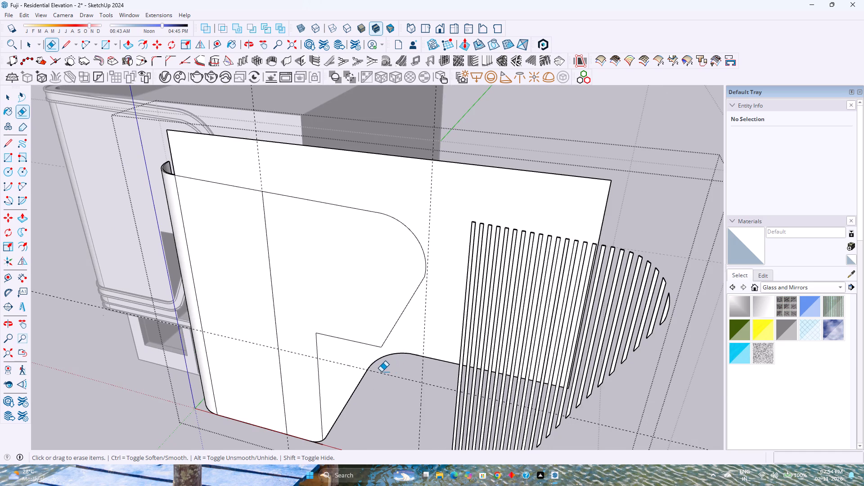
pyautogui.moveTo(379, 373); pyautogui.dragTo(364, 366)
pyautogui.moveTo(417, 372); pyautogui.dragTo(430, 352)
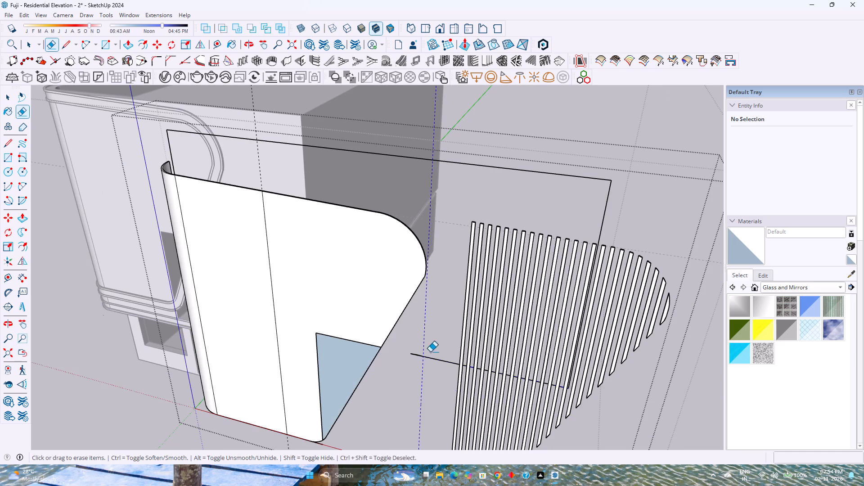
pyautogui.moveTo(430, 352); pyautogui.dragTo(435, 346)
pyautogui.moveTo(599, 209); pyautogui.dragTo(639, 209)
pyautogui.moveTo(605, 189); pyautogui.dragTo(540, 174)
pyautogui.moveTo(521, 167); pyautogui.dragTo(516, 176)
pyautogui.moveTo(407, 356); pyautogui.dragTo(403, 369)
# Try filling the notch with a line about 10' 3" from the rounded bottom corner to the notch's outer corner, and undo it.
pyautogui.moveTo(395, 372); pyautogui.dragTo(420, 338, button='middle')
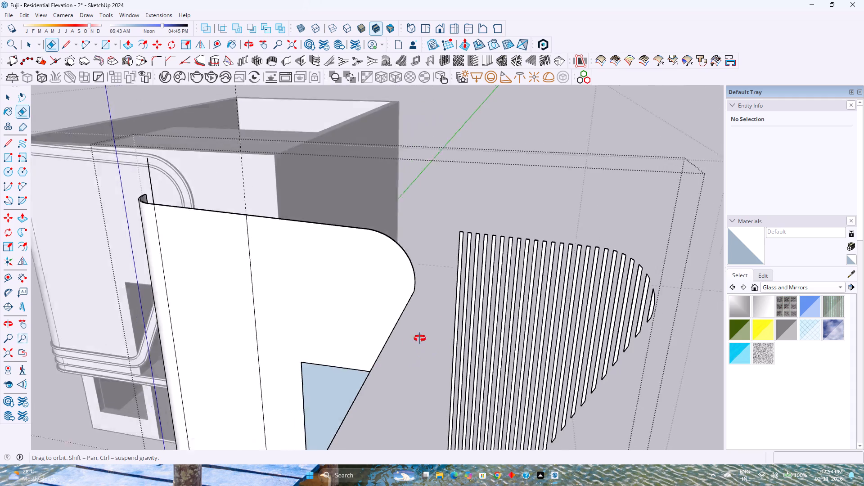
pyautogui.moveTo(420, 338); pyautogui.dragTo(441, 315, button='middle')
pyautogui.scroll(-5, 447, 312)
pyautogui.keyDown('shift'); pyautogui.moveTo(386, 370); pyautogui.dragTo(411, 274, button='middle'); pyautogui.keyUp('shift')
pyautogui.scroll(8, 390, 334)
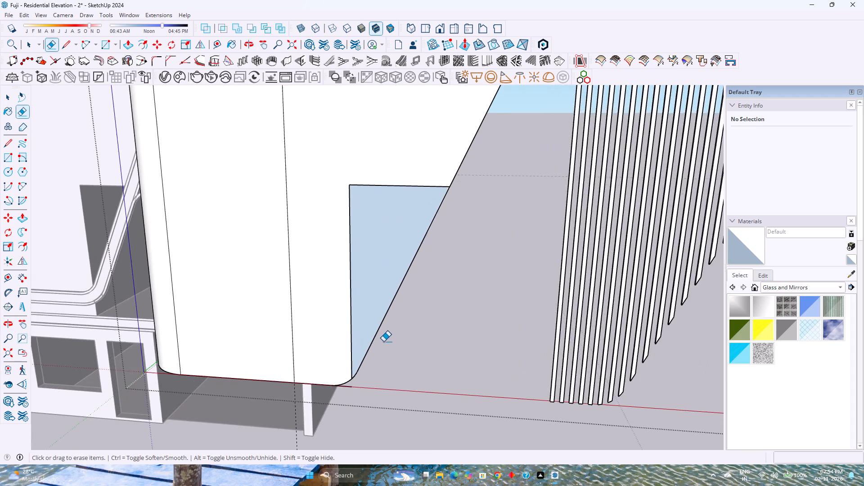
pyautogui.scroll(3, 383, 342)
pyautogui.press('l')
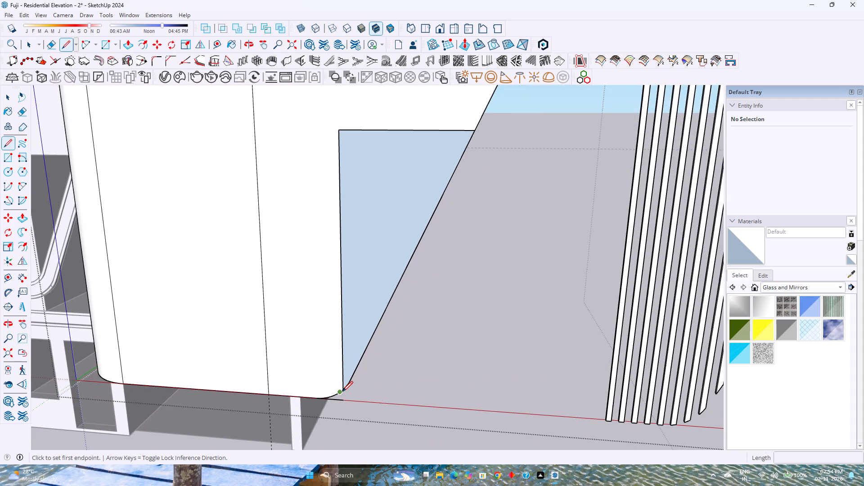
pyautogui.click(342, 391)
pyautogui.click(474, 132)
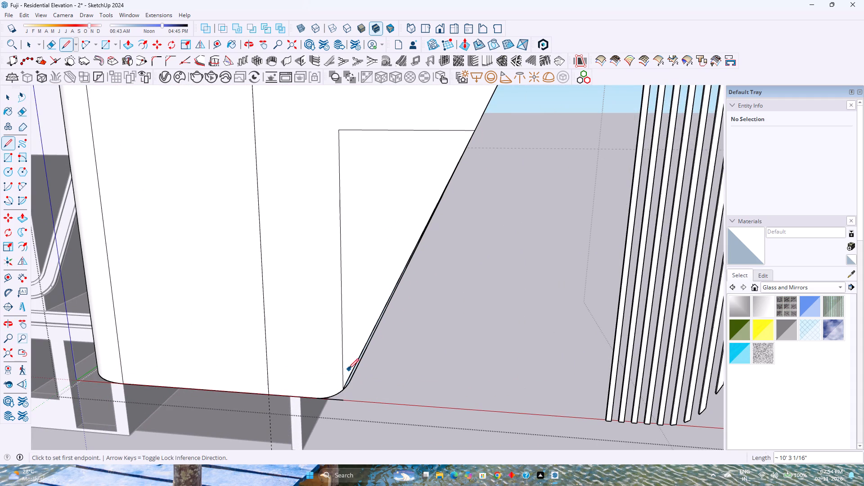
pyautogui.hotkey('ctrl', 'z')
# Delete the notch's vertical and horizontal edges so only the panel's slanted outline remains.
pyautogui.press('space')
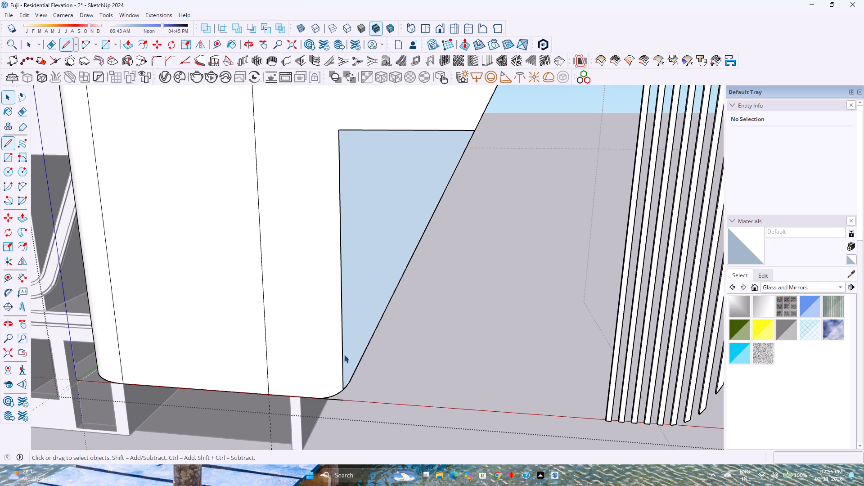
pyautogui.click(343, 358)
pyautogui.press('Delete')
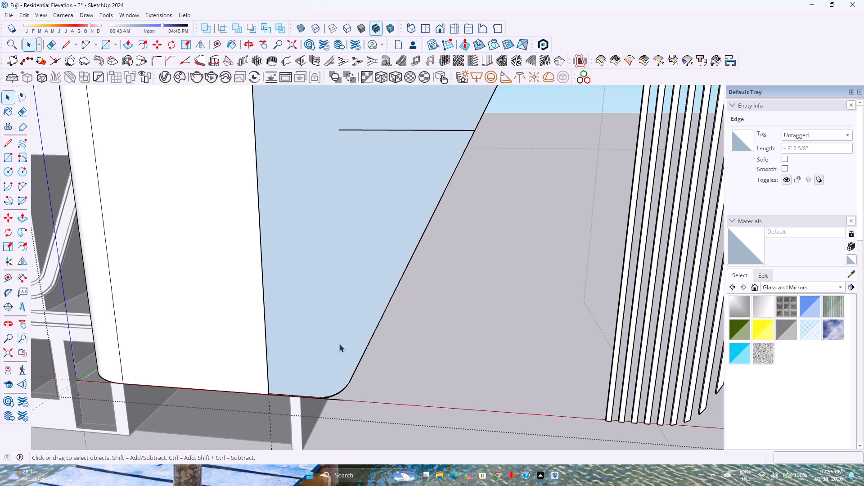
pyautogui.click(408, 130)
pyautogui.press('Delete')
# Delete the leftover straight bottom edge piece extending past the panel's rounded bottom corner.
pyautogui.scroll(-6, 366, 212)
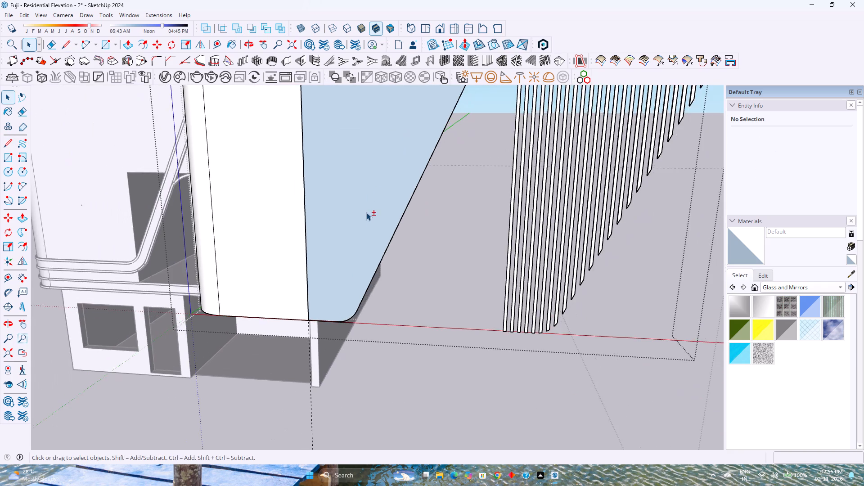
pyautogui.keyDown('shift'); pyautogui.moveTo(366, 214); pyautogui.dragTo(378, 387, button='middle'); pyautogui.keyUp('shift')
pyautogui.scroll(-3, 371, 368)
pyautogui.keyDown('shift'); pyautogui.moveTo(355, 385); pyautogui.dragTo(355, 307, button='middle'); pyautogui.keyUp('shift')
pyautogui.scroll(3, 342, 400)
pyautogui.scroll(4, 374, 381)
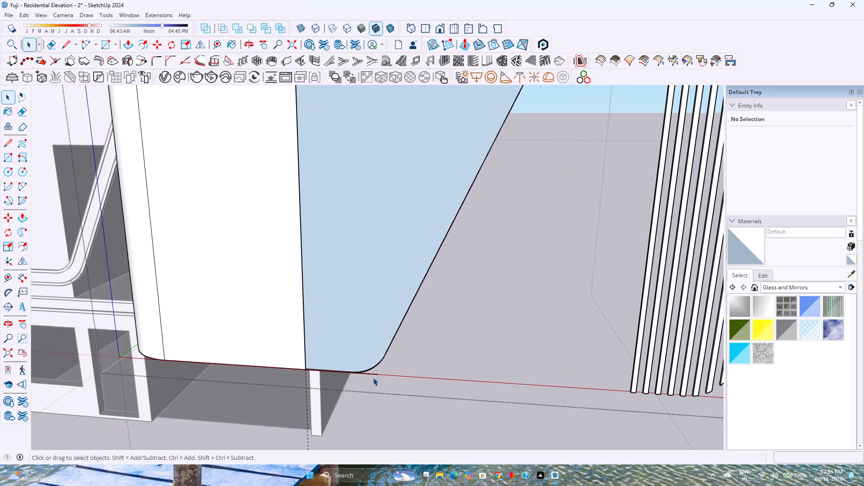
pyautogui.click(371, 373)
pyautogui.press('Delete')
# Draw a line about 18' 9" long over the panel's vertical dividing edge, from its top edge to its bottom edge.
pyautogui.scroll(-5, 372, 374)
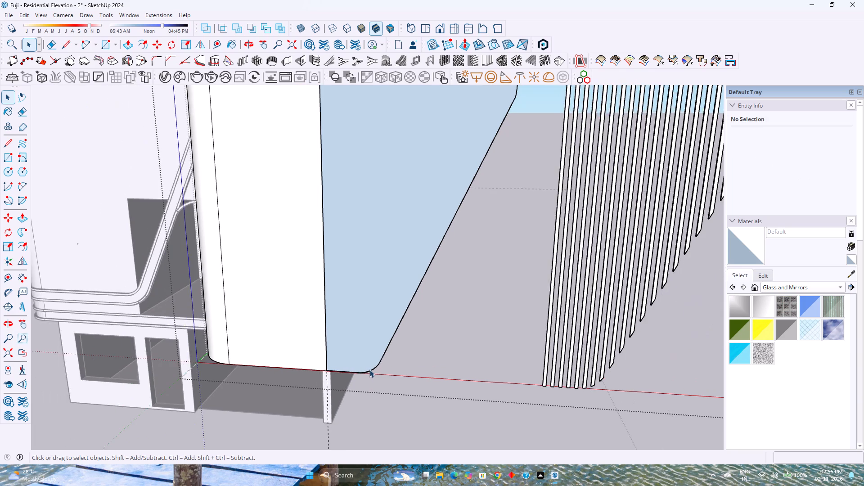
pyautogui.scroll(-8, 369, 369)
pyautogui.press('l')
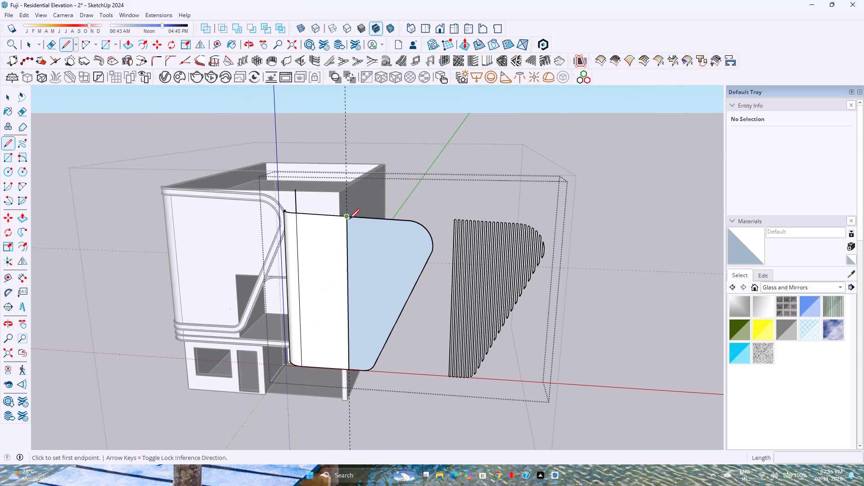
pyautogui.click(349, 219)
pyautogui.click(350, 369)
# Undo the recent edits to the curved front panel, back to before the copied wall profile was pasted over it.
pyautogui.hotkey('ctrl', 'z')
pyautogui.hotkey('ctrl', 'z')
pyautogui.hotkey('ctrl', 'z')
pyautogui.hotkey('ctrl', 'z')
pyautogui.hotkey('ctrl', 'z')
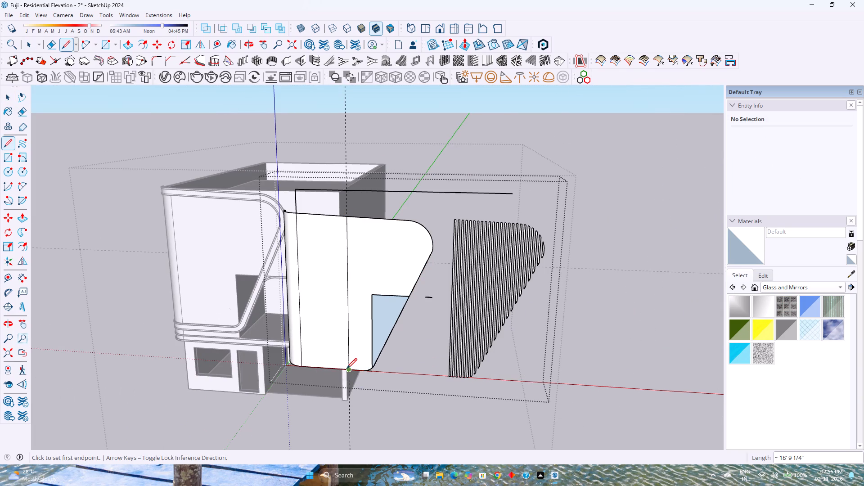
pyautogui.hotkey('ctrl', 'z')
pyautogui.hotkey('ctrl', 'z')
pyautogui.hotkey('ctrl', 'z')
pyautogui.hotkey('ctrl', 'z')
pyautogui.hotkey('ctrl', 'z')
pyautogui.hotkey('ctrl', 'z')
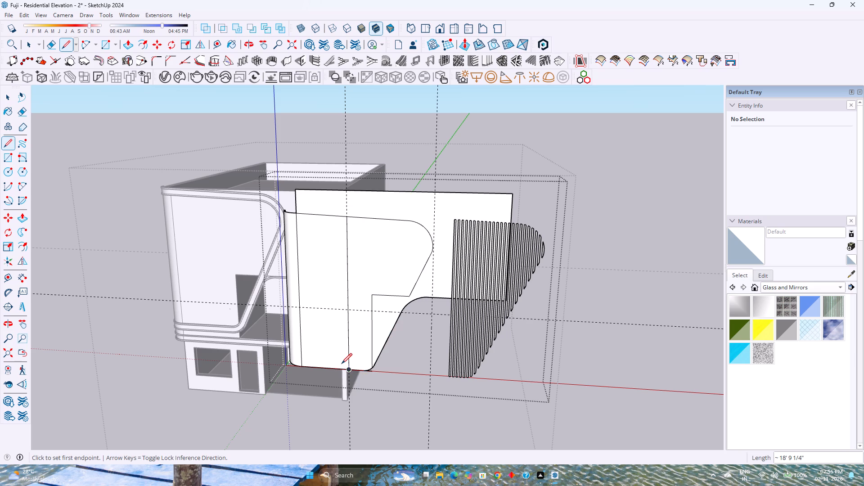
pyautogui.hotkey('ctrl', 'z')
pyautogui.hotkey('ctrl', 'z')
pyautogui.hotkey('ctrl', 'z')
pyautogui.hotkey('ctrl', 'z')
pyautogui.hotkey('ctrl', 'z')
pyautogui.hotkey('ctrl', 'z')
pyautogui.hotkey('ctrl', 'z')
pyautogui.hotkey('ctrl', 'z')
pyautogui.hotkey('ctrl', 'z')
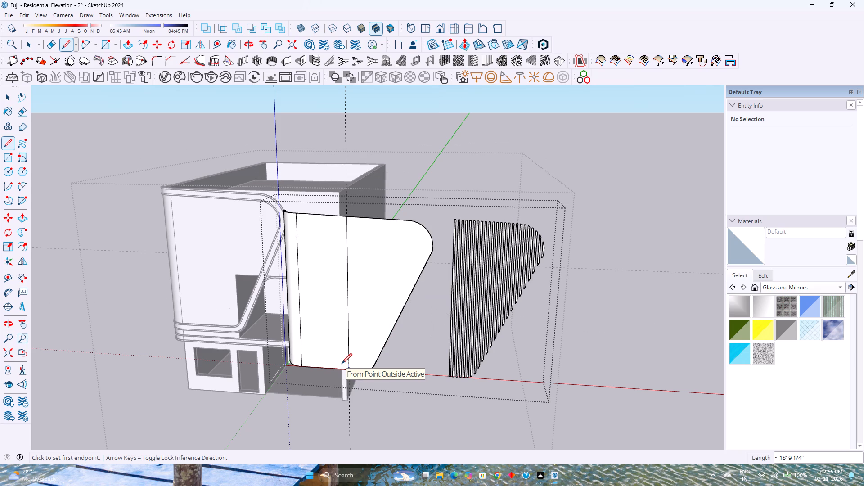
pyautogui.press('space')
pyautogui.moveTo(381, 358); pyautogui.dragTo(337, 401, button='middle')
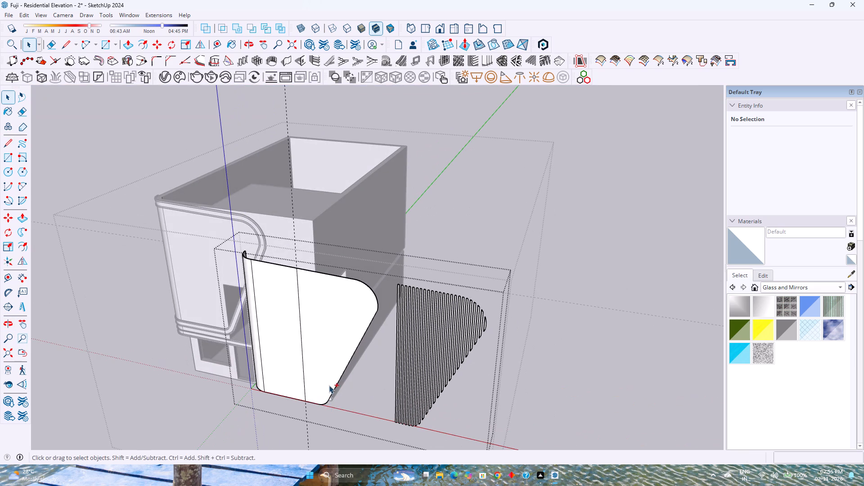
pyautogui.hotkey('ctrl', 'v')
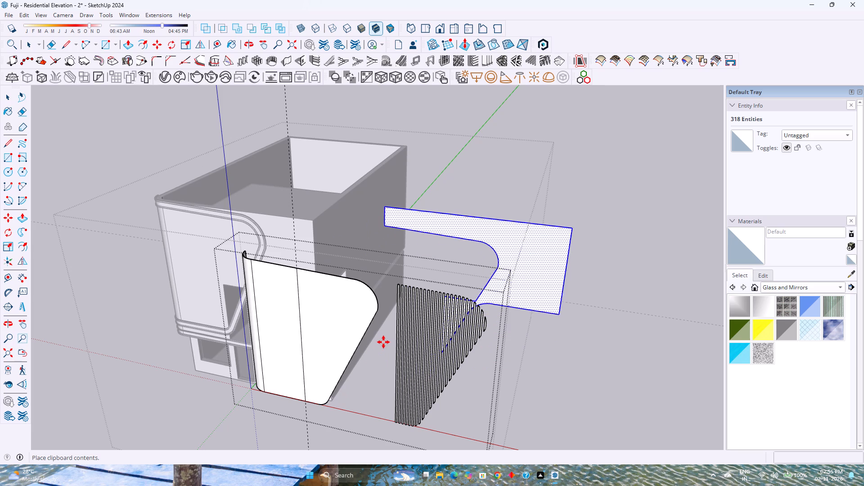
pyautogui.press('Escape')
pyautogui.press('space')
# Leave the panel's group, open the building's upper wall group and paste the copied profile beside the building.
pyautogui.press('Escape')
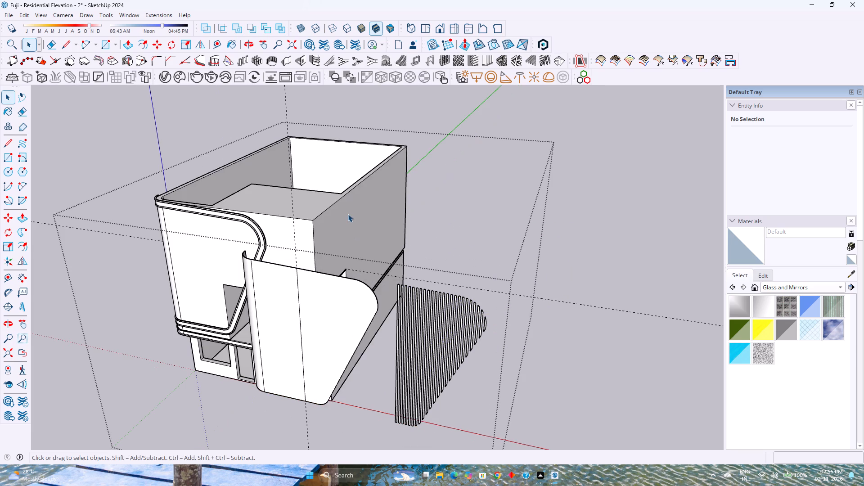
pyautogui.doubleClick(348, 213)
pyautogui.scroll(2, 309, 236)
pyautogui.moveTo(309, 237); pyautogui.dragTo(399, 270, button='middle')
pyautogui.keyDown('shift'); pyautogui.moveTo(311, 351); pyautogui.dragTo(337, 297, button='middle'); pyautogui.keyUp('shift')
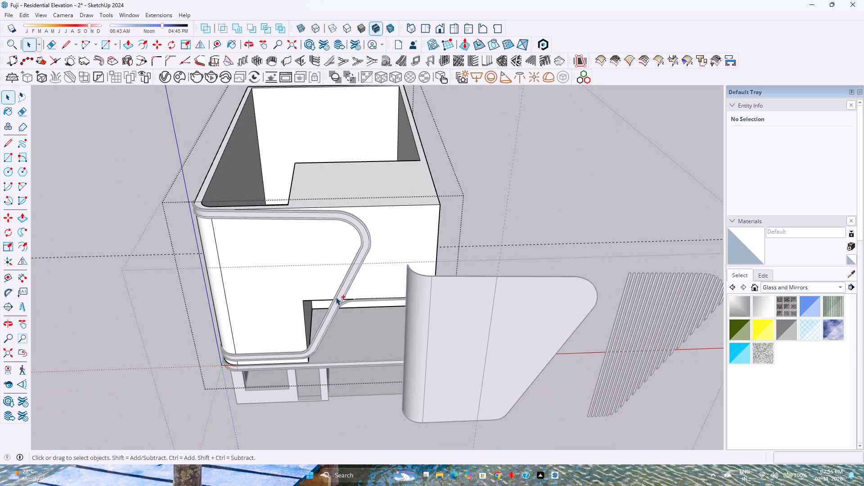
pyautogui.hotkey('ctrl', 'v')
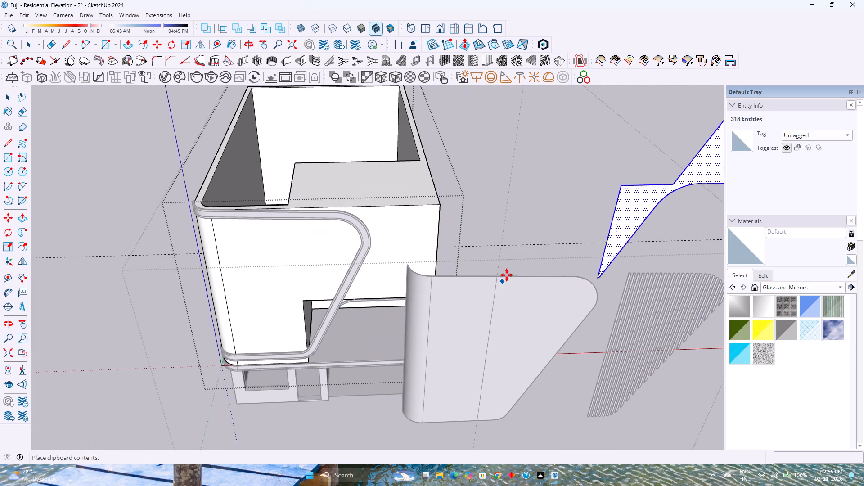
pyautogui.moveTo(522, 239); pyautogui.dragTo(498, 252, button='middle')
pyautogui.click(498, 252)
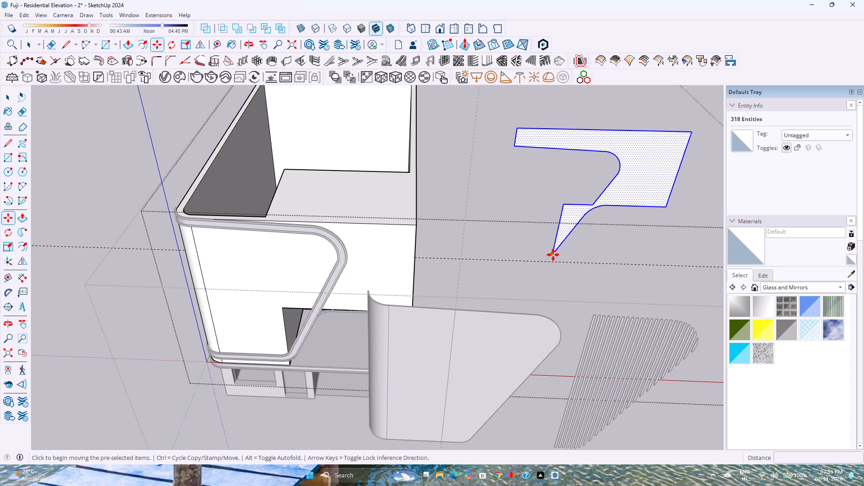
pyautogui.click(553, 255)
pyautogui.press('space')
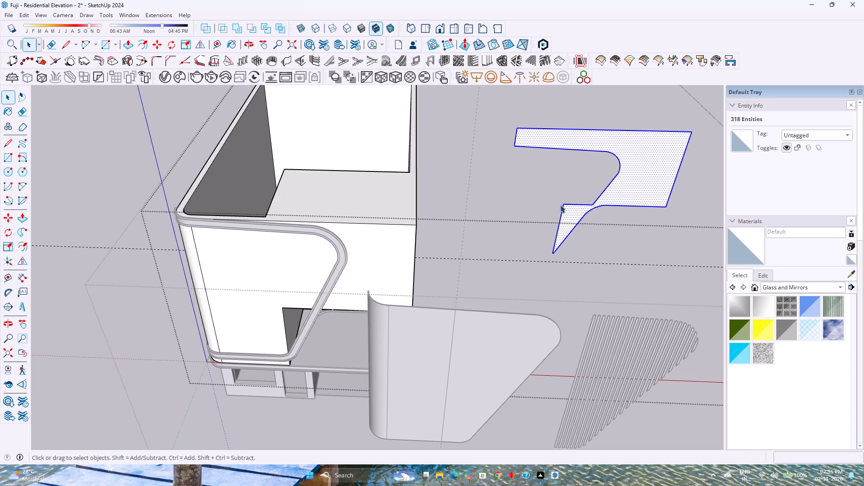
# Move the pasted profile by its inner notch corner onto the matching upper corner of the building's front wall opening.
pyautogui.press('m')
pyautogui.click(565, 204)
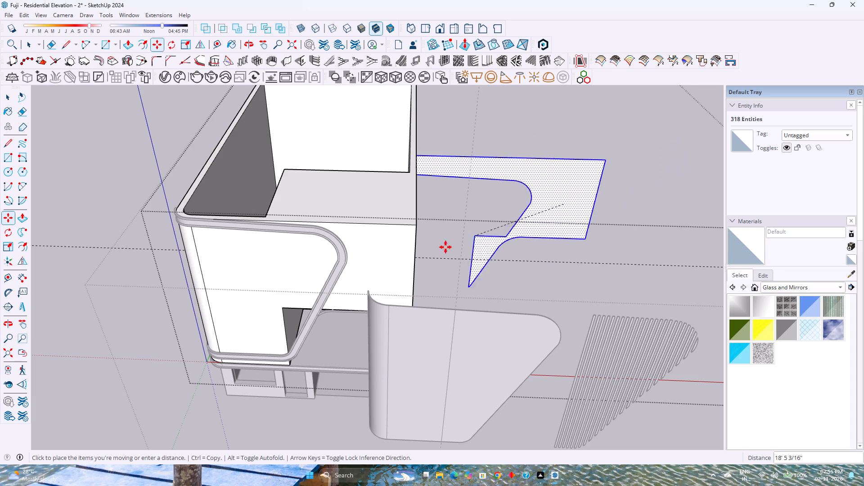
pyautogui.click(283, 310)
pyautogui.moveTo(296, 337); pyautogui.dragTo(331, 261, button='middle')
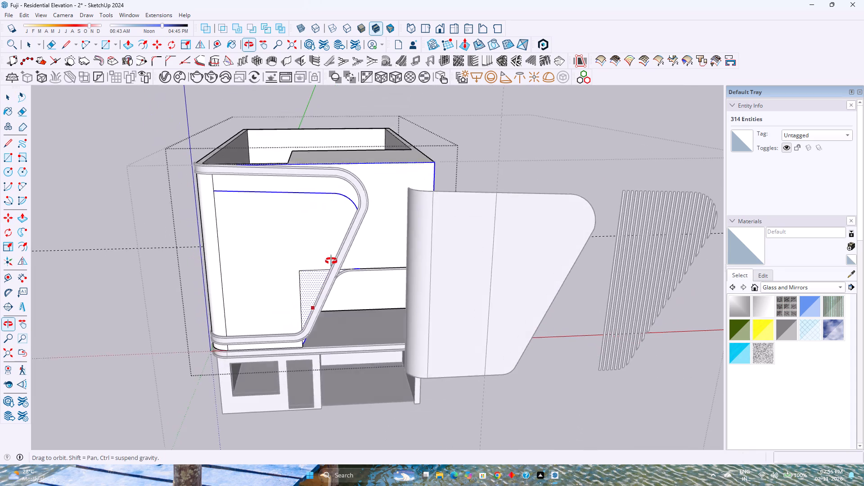
pyautogui.moveTo(331, 261); pyautogui.dragTo(332, 261, button='middle')
pyautogui.scroll(10, 349, 288)
pyautogui.moveTo(337, 287); pyautogui.dragTo(351, 265, button='middle')
pyautogui.middleClick(351, 265)
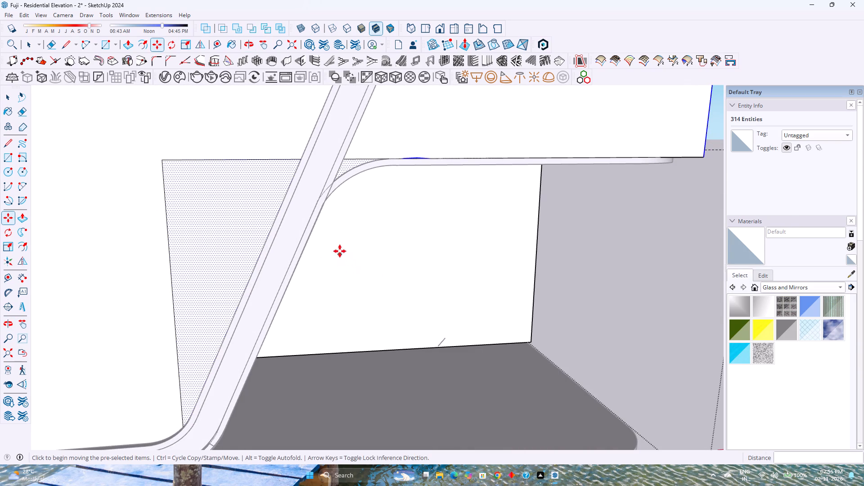
# Check the infill face and its vertical edge behind the slanted frame, and inspect the opening from the building's side.
pyautogui.press('space')
pyautogui.click(176, 234)
pyautogui.click(168, 241)
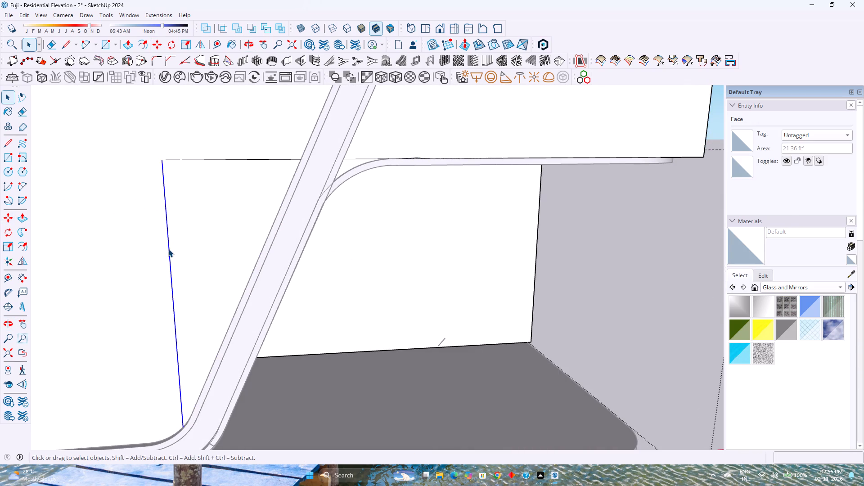
pyautogui.scroll(-7, 343, 253)
pyautogui.press('Escape')
pyautogui.moveTo(358, 257); pyautogui.dragTo(356, 273, button='middle')
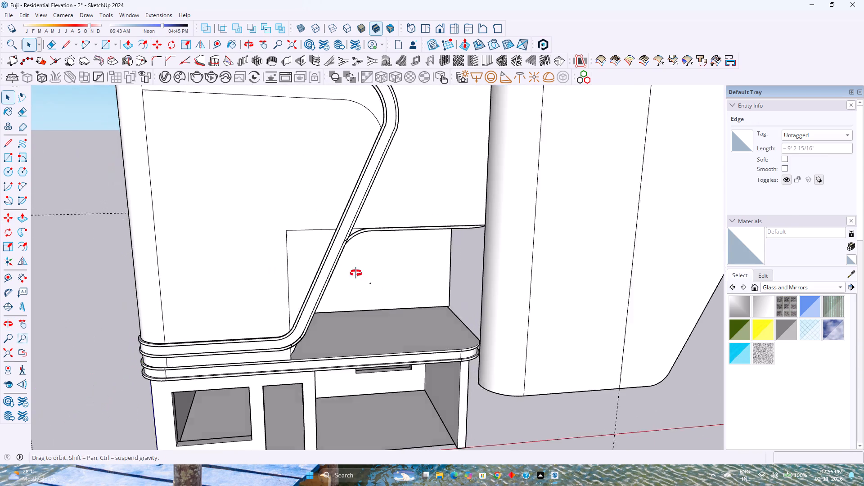
pyautogui.moveTo(356, 273); pyautogui.dragTo(137, 369, button='middle')
pyautogui.scroll(2, 126, 355)
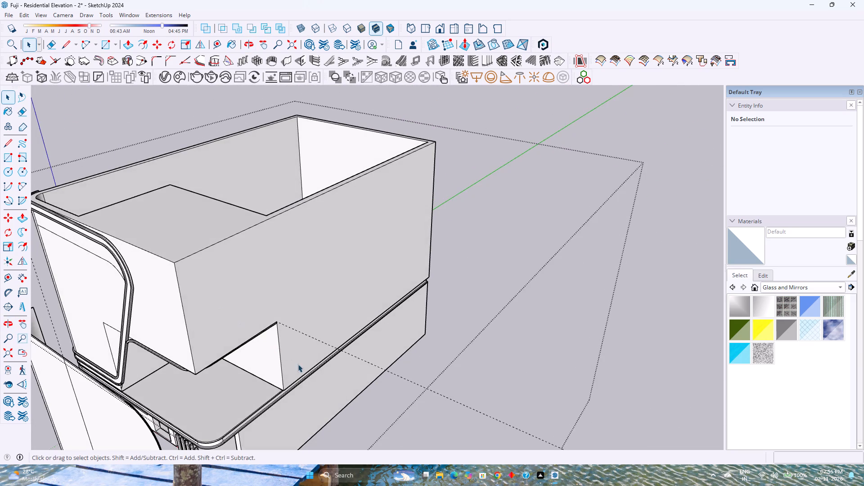
pyautogui.keyDown('shift'); pyautogui.moveTo(301, 371); pyautogui.dragTo(424, 387, button='middle'); pyautogui.keyUp('shift')
pyautogui.keyDown('shift'); pyautogui.moveTo(424, 387); pyautogui.dragTo(447, 391, button='middle'); pyautogui.keyUp('shift')
pyautogui.moveTo(411, 390); pyautogui.dragTo(234, 315, button='middle')
pyautogui.keyDown('shift'); pyautogui.moveTo(167, 286); pyautogui.dragTo(256, 361, button='middle'); pyautogui.keyUp('shift')
pyautogui.moveTo(260, 367); pyautogui.dragTo(199, 292, button='middle')
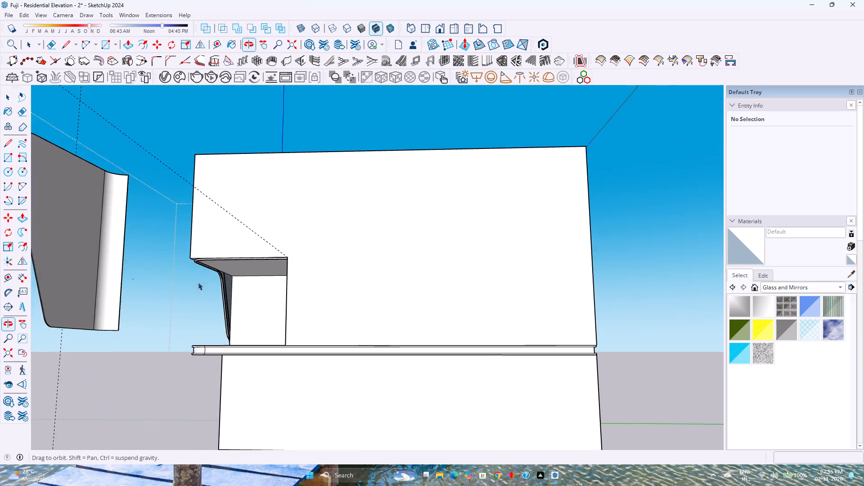
pyautogui.scroll(13, 211, 265)
pyautogui.moveTo(243, 298); pyautogui.dragTo(220, 297, button='middle')
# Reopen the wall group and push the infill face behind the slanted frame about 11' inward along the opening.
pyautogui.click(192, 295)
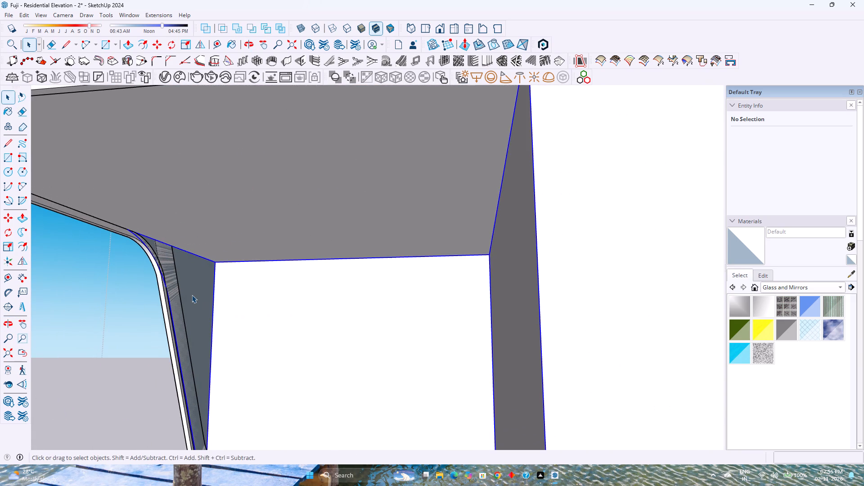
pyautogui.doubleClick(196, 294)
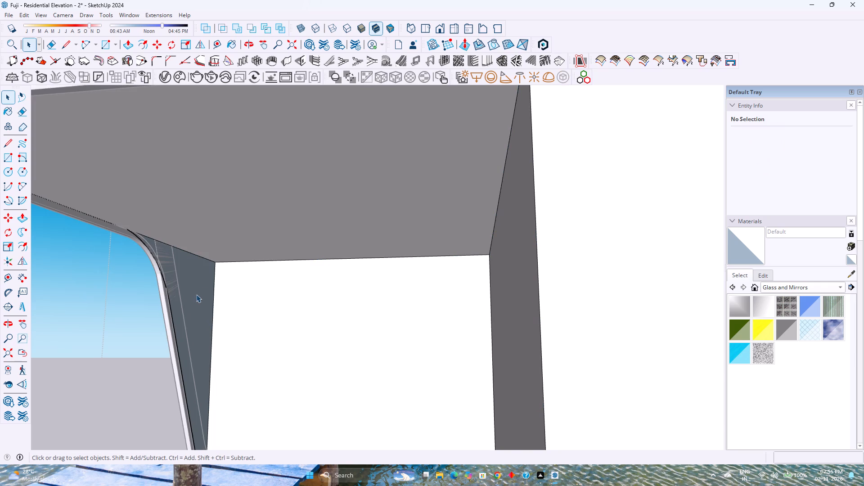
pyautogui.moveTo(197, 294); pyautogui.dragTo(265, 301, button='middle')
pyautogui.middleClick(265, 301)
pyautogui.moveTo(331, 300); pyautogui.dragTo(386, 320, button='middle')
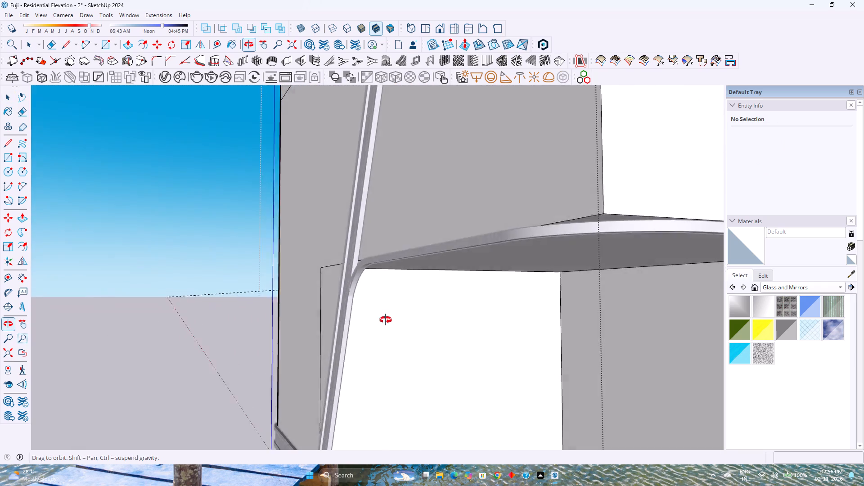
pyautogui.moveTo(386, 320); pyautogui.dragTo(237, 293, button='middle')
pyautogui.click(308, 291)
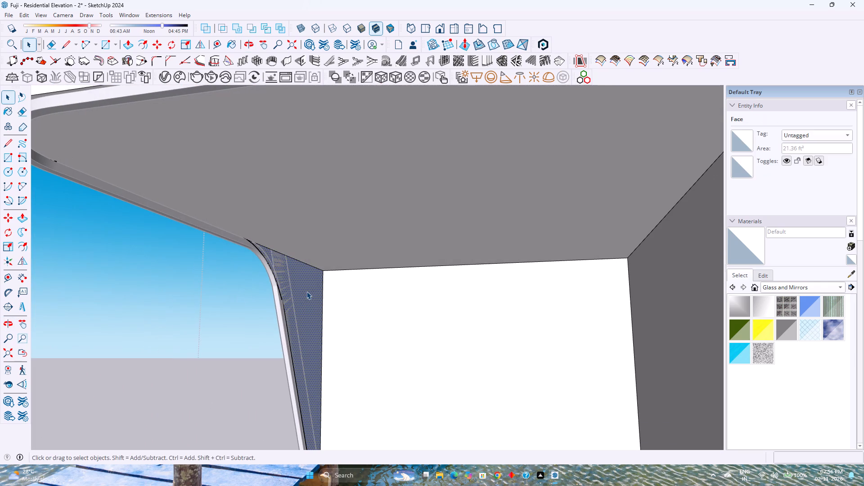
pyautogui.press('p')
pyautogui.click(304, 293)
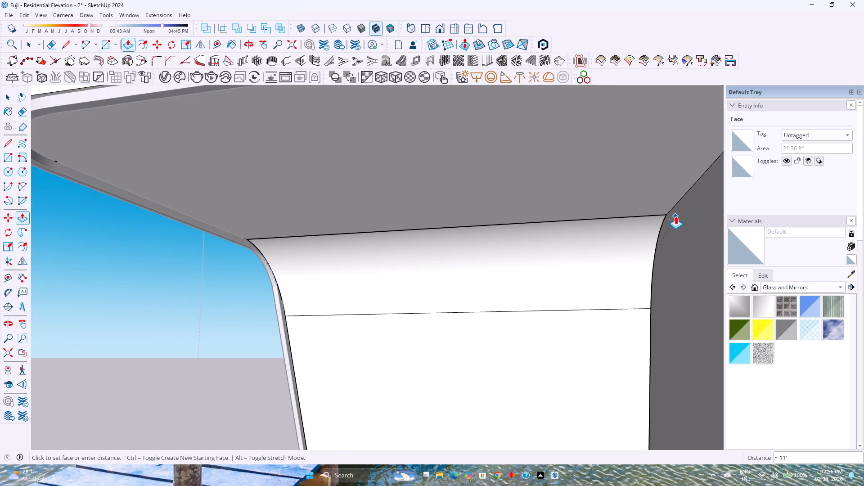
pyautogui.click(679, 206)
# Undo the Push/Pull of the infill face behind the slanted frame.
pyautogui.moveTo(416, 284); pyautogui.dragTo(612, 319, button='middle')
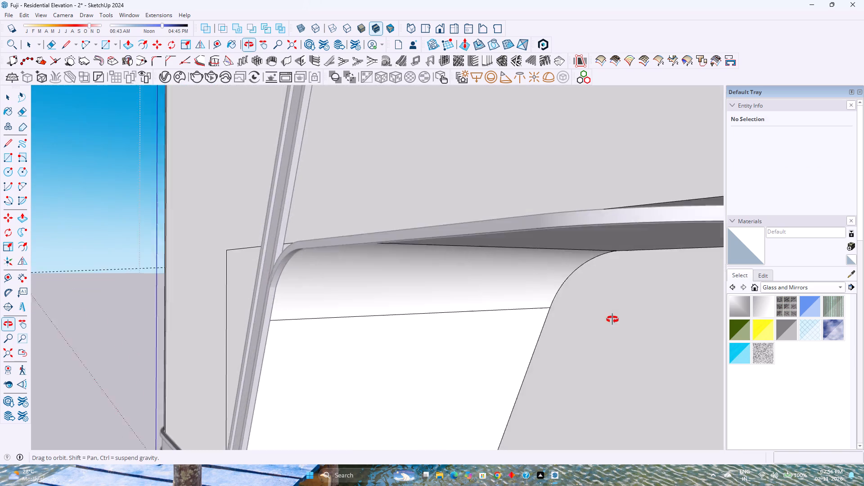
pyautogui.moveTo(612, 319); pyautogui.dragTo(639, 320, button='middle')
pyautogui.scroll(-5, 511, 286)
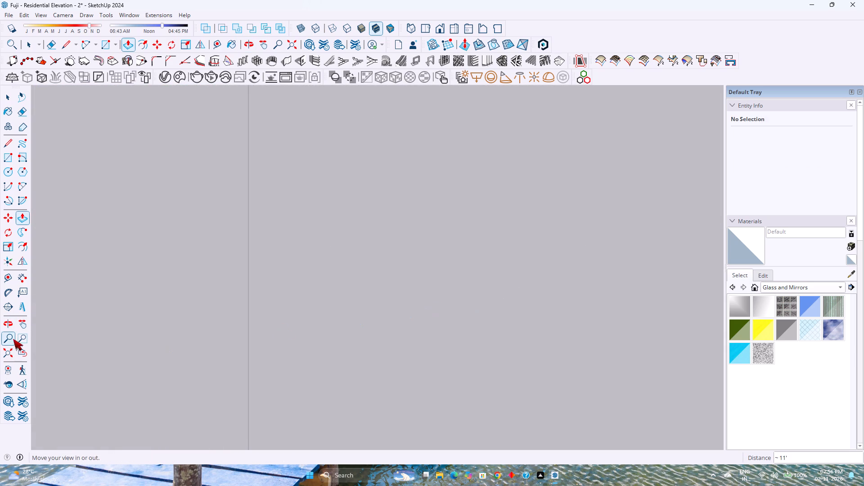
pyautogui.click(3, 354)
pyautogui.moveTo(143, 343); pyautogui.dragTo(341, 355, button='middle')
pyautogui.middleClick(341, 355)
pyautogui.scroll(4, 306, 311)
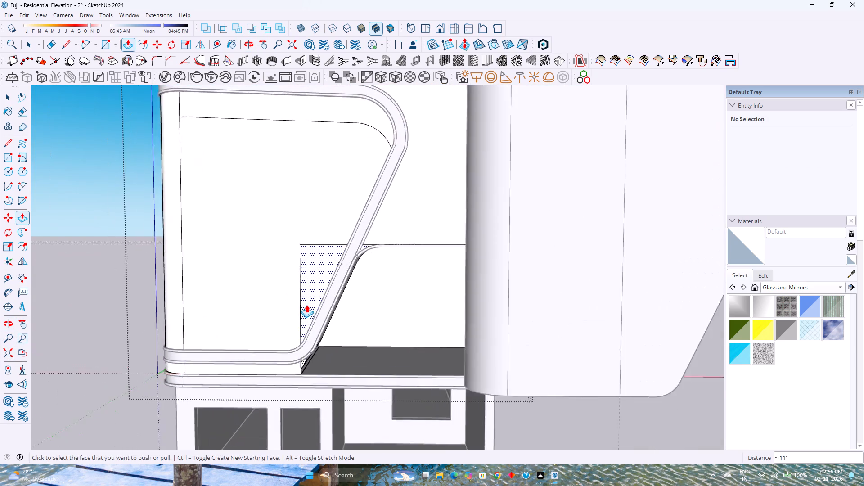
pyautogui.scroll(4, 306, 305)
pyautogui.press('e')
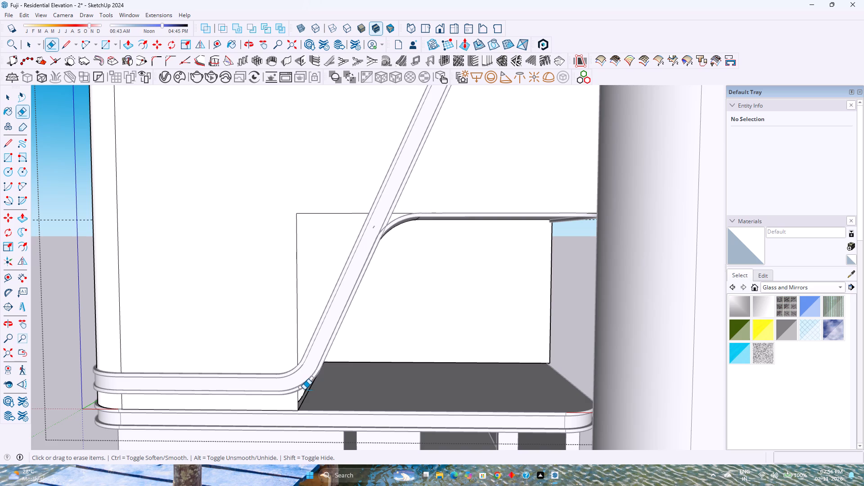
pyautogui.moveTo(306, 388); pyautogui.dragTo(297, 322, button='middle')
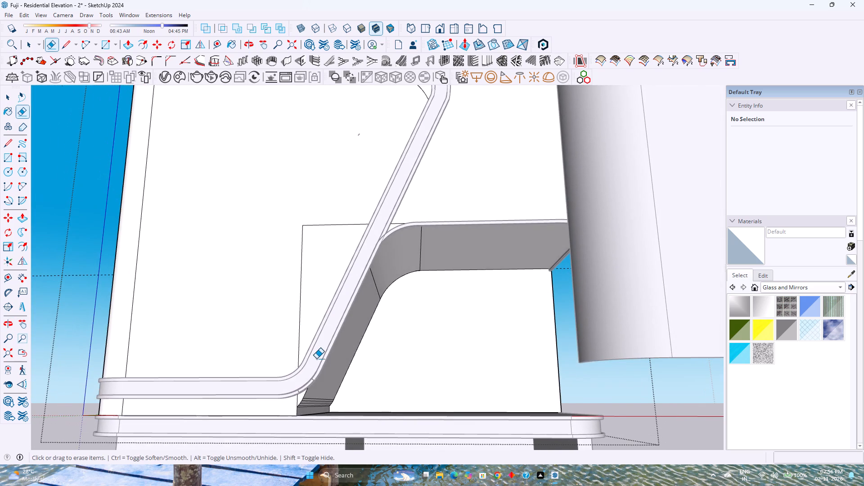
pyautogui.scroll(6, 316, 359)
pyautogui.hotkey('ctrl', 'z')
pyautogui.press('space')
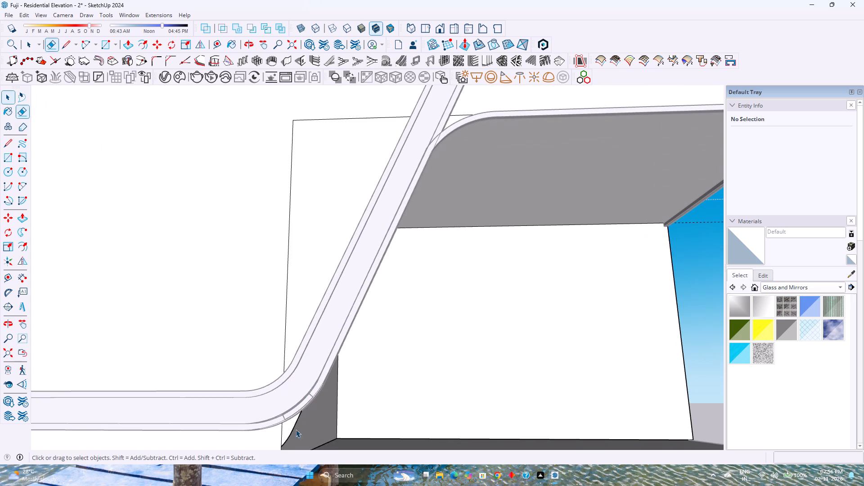
# Weld the opening's slanted edge and the short edges at its rounded bottom end into one curve.
pyautogui.click(288, 437)
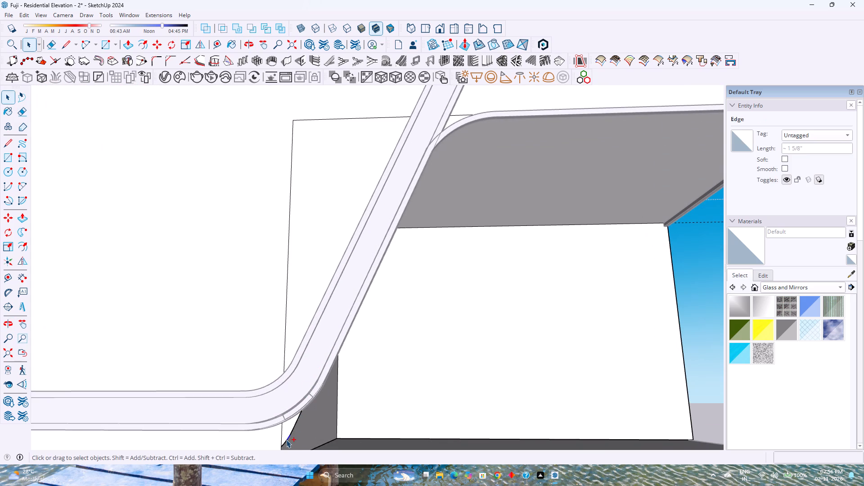
pyautogui.keyDown('ctrl'); pyautogui.click(286, 440); pyautogui.keyUp('ctrl')
pyautogui.keyDown('ctrl'); pyautogui.click(284, 442); pyautogui.keyUp('ctrl')
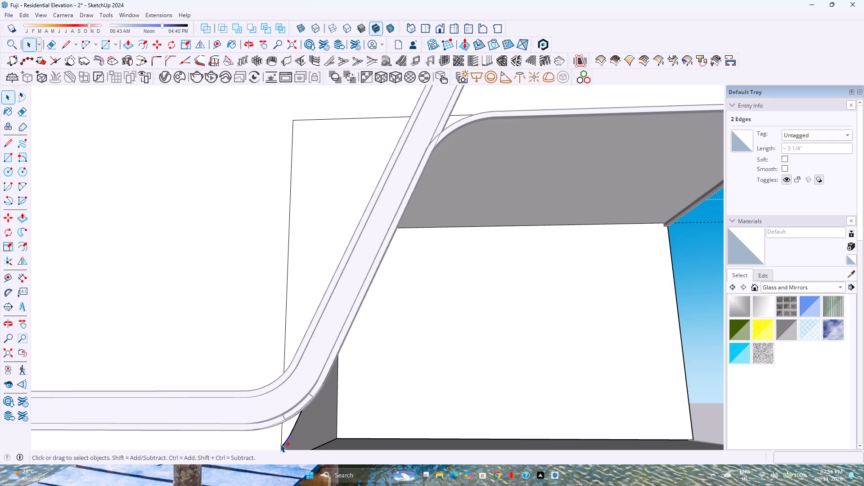
pyautogui.keyDown('ctrl'); pyautogui.click(283, 444); pyautogui.keyUp('ctrl')
pyautogui.keyDown('ctrl'); pyautogui.click(282, 445); pyautogui.keyUp('ctrl')
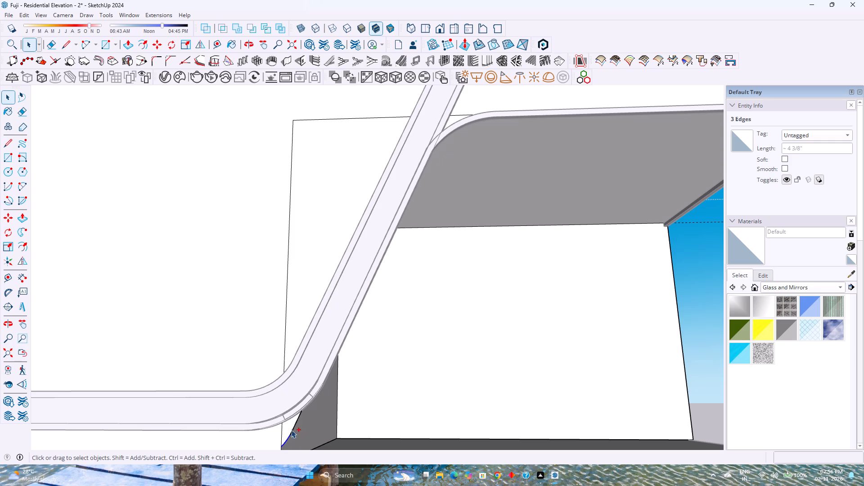
pyautogui.keyDown('ctrl'); pyautogui.click(291, 429); pyautogui.keyUp('ctrl')
pyautogui.keyDown('ctrl'); pyautogui.click(291, 433); pyautogui.keyUp('ctrl')
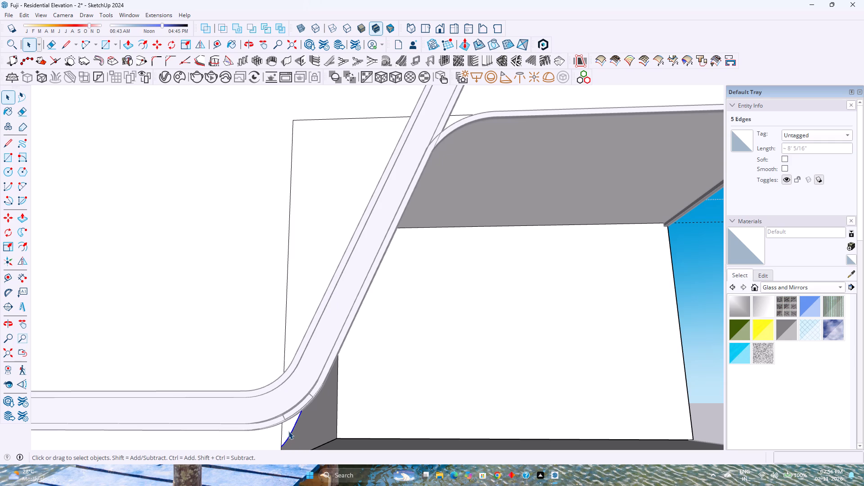
pyautogui.rightClick(293, 426)
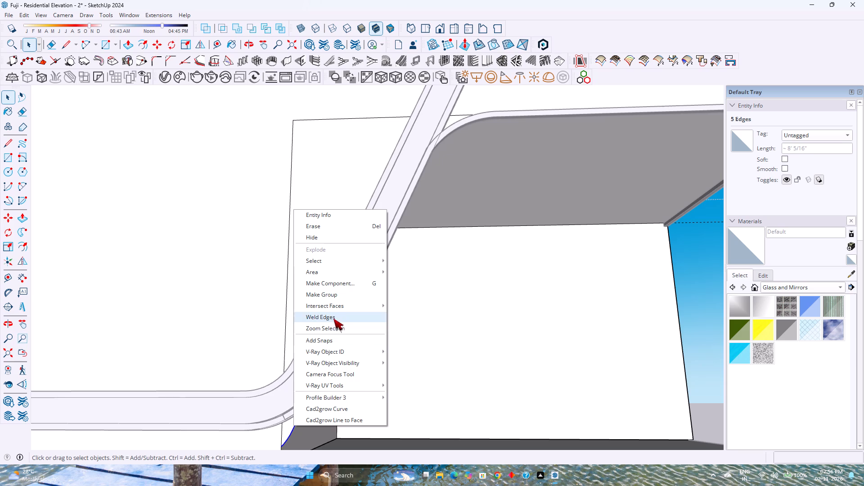
pyautogui.click(334, 322)
# Push the infill face behind the slanted frame about 13' inward along the opening's welded edge.
pyautogui.click(287, 300)
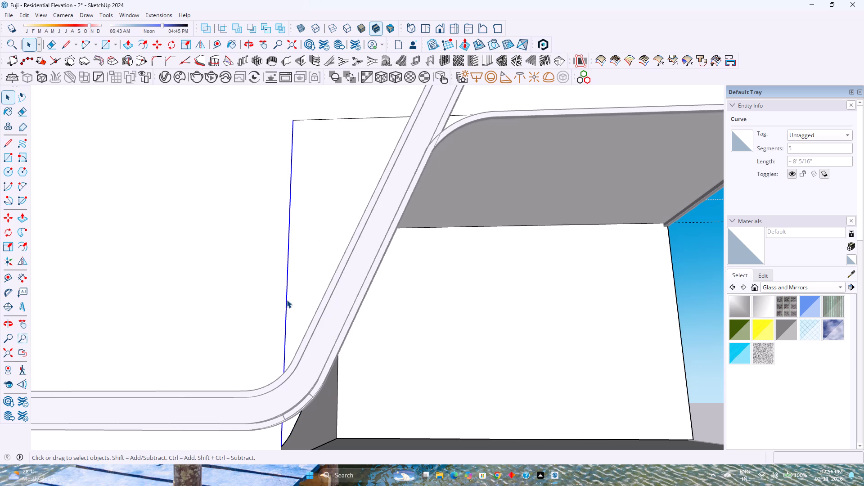
pyautogui.press('p')
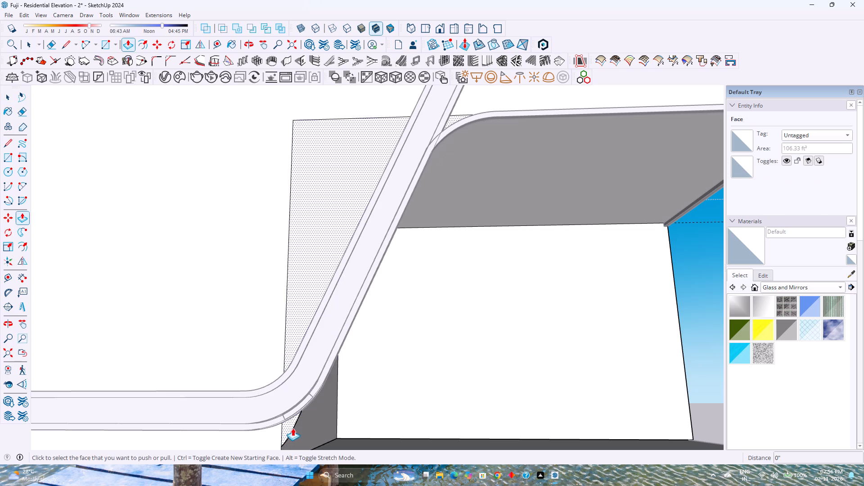
pyautogui.click(292, 428)
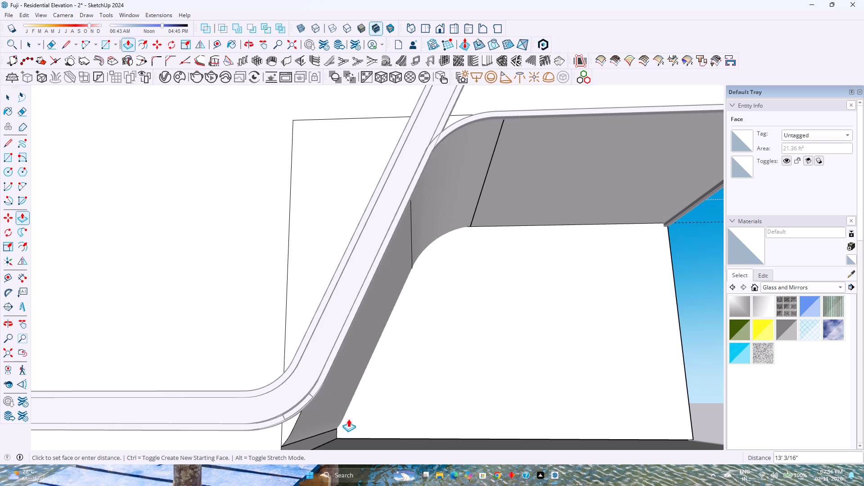
pyautogui.click(348, 419)
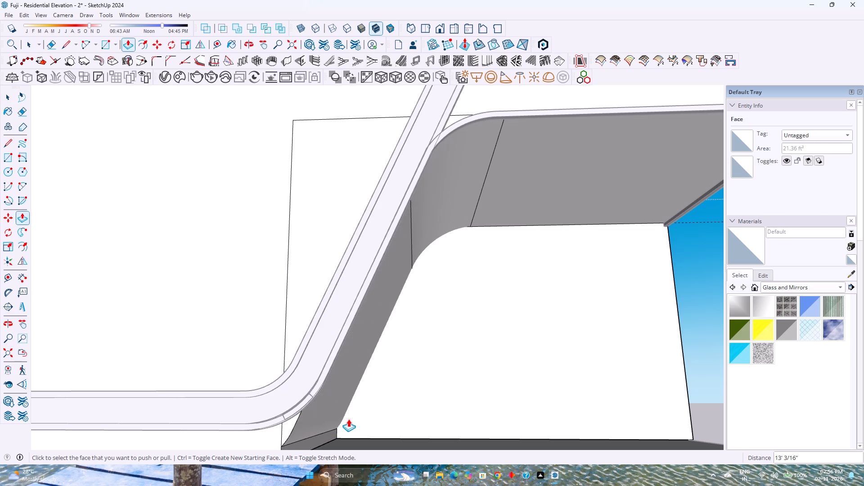
# Erase the leftover vertical and top edges around the slanted frame, and close the wall group.
pyautogui.press('e')
pyautogui.moveTo(294, 293); pyautogui.dragTo(288, 284)
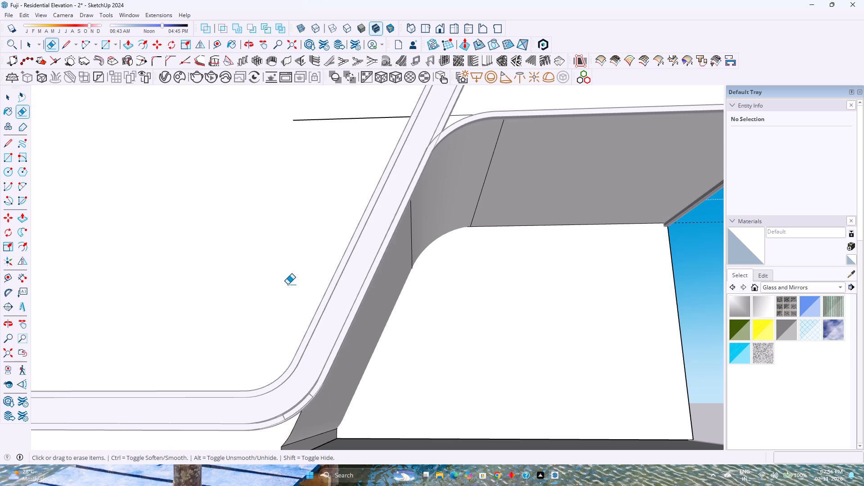
pyautogui.moveTo(319, 133); pyautogui.dragTo(325, 118)
pyautogui.scroll(-2, 320, 217)
pyautogui.moveTo(320, 217); pyautogui.dragTo(326, 225, button='middle')
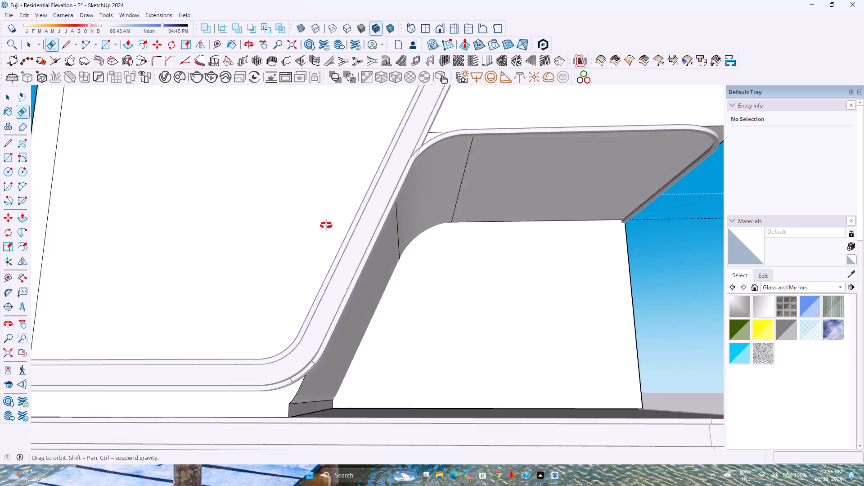
pyautogui.moveTo(326, 225); pyautogui.dragTo(337, 243, button='middle')
pyautogui.scroll(4, 432, 131)
pyautogui.click(435, 132)
pyautogui.scroll(-3, 347, 198)
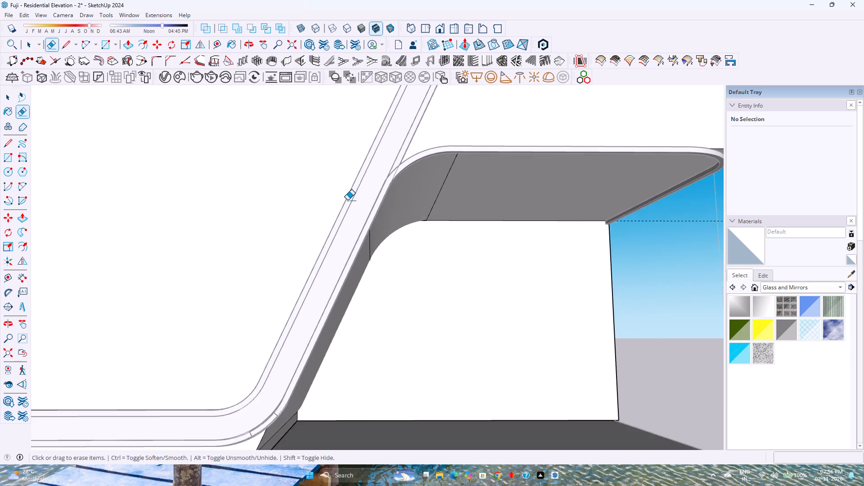
pyautogui.scroll(-5, 347, 200)
pyautogui.press('space')
pyautogui.scroll(-4, 325, 247)
pyautogui.press('Escape')
pyautogui.scroll(-8, 323, 253)
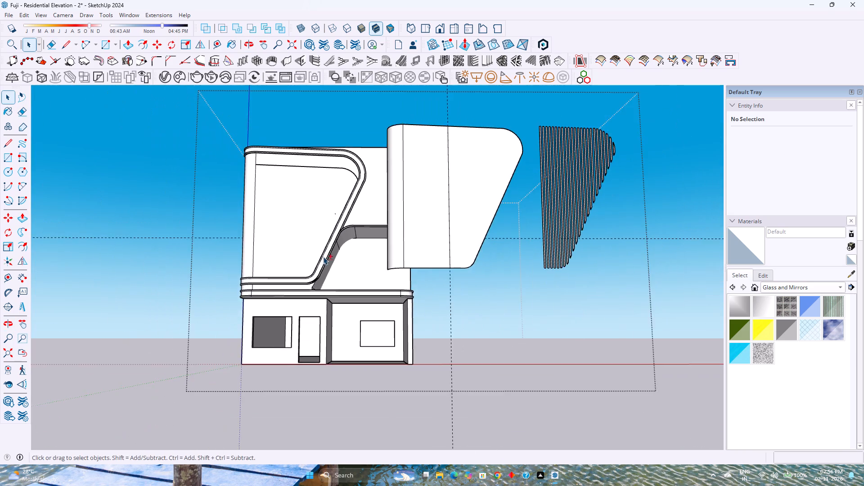
# Open the curved panel group in front of the building and recess its slanted half by 0.75".
pyautogui.keyDown('shift'); pyautogui.moveTo(323, 257); pyautogui.dragTo(325, 323, button='middle'); pyautogui.keyUp('shift')
pyautogui.moveTo(503, 257); pyautogui.dragTo(443, 393, button='middle')
pyautogui.click(422, 373)
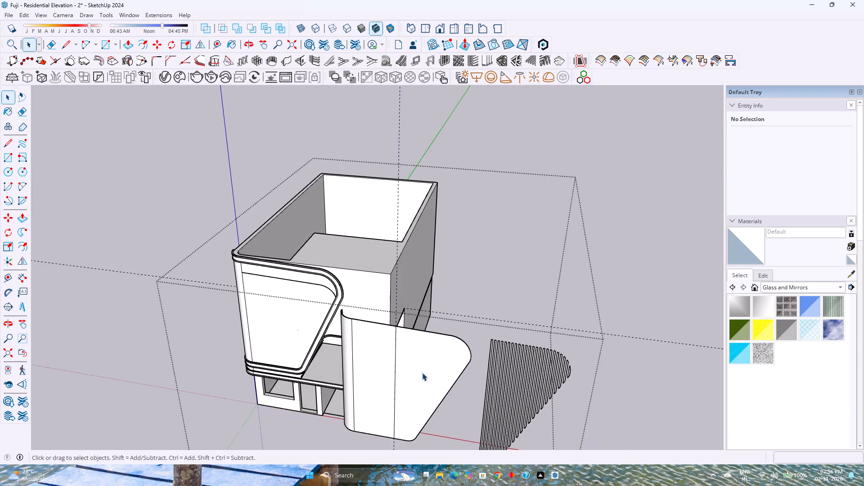
pyautogui.scroll(2, 423, 364)
pyautogui.moveTo(423, 364); pyautogui.dragTo(409, 381, button='middle')
pyautogui.doubleClick(414, 382)
pyautogui.scroll(3, 410, 381)
pyautogui.click(409, 376)
pyautogui.scroll(4, 409, 376)
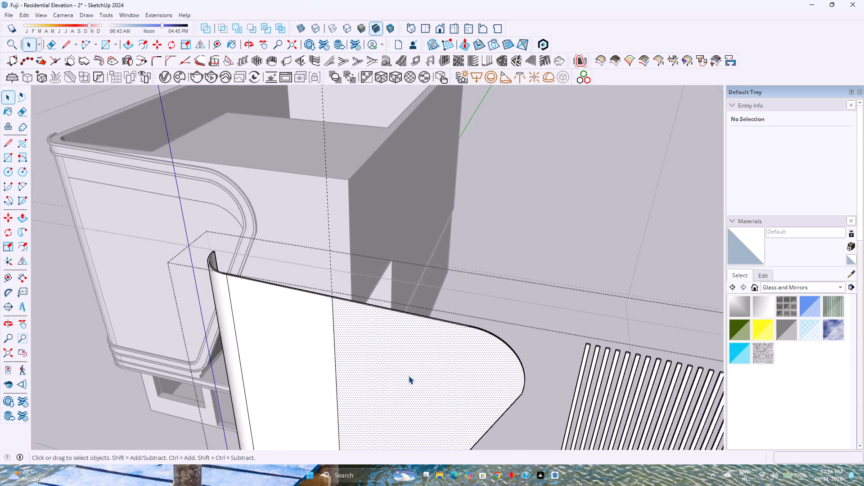
pyautogui.moveTo(409, 376); pyautogui.dragTo(397, 395, button='middle')
pyautogui.press('p')
pyautogui.click(397, 385)
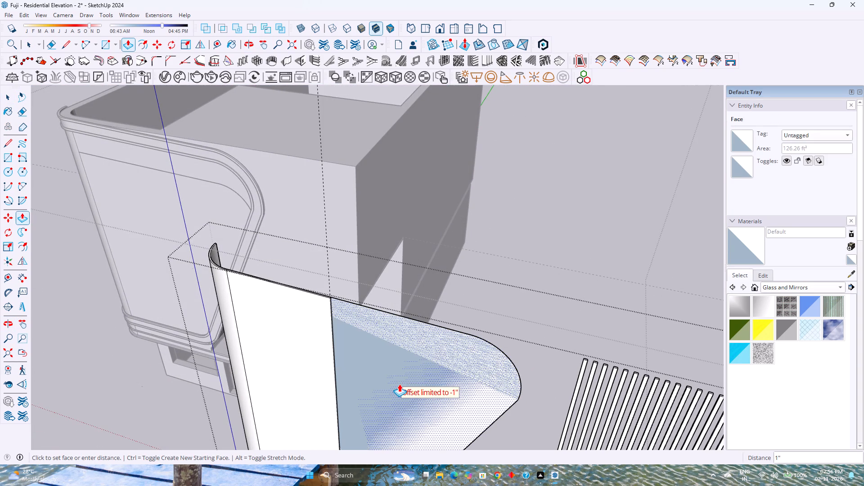
pyautogui.write('0.5')
pyautogui.press('BackSpace')
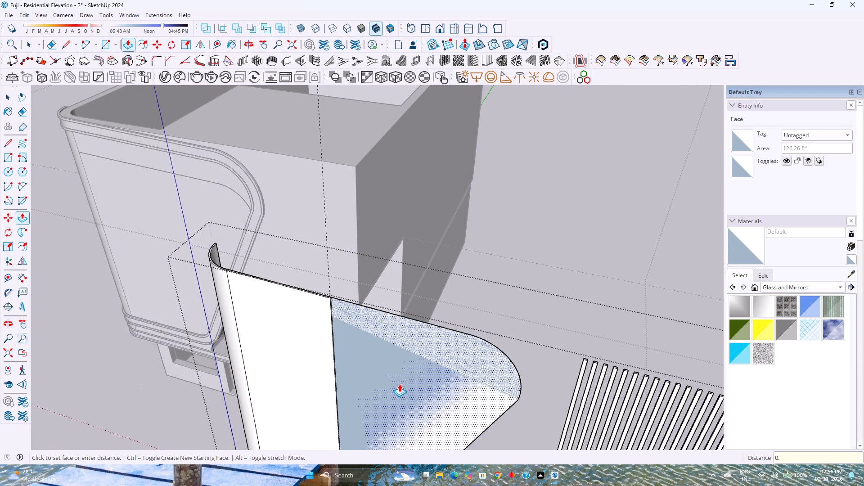
pyautogui.write('75')
pyautogui.press('Return')
pyautogui.press('space')
# Move the slat group about 12' onto the panel, snapping its top back corner to the recessed face's top corner at the dividing edge.
pyautogui.scroll(-2, 395, 384)
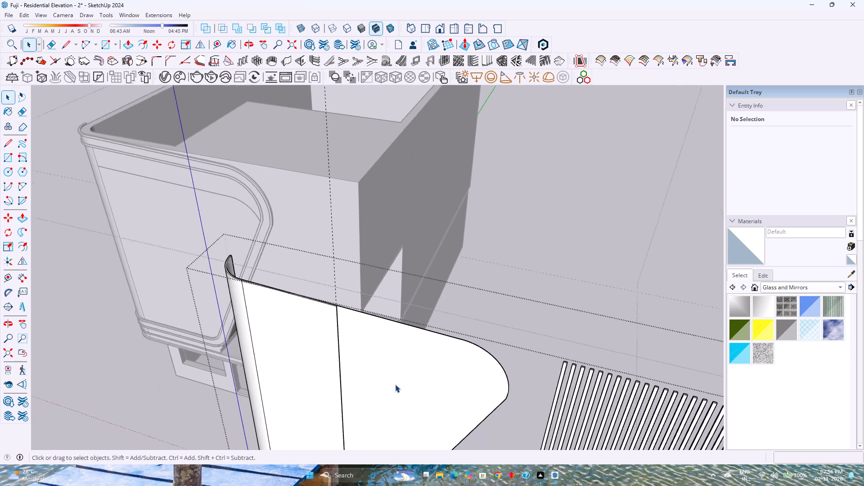
pyautogui.scroll(-1, 395, 384)
pyautogui.keyDown('shift'); pyautogui.moveTo(414, 407); pyautogui.dragTo(342, 357, button='middle'); pyautogui.keyUp('shift')
pyautogui.keyDown('shift'); pyautogui.moveTo(330, 348); pyautogui.dragTo(315, 336, button='middle'); pyautogui.keyUp('shift')
pyautogui.click(447, 343)
pyautogui.press('m')
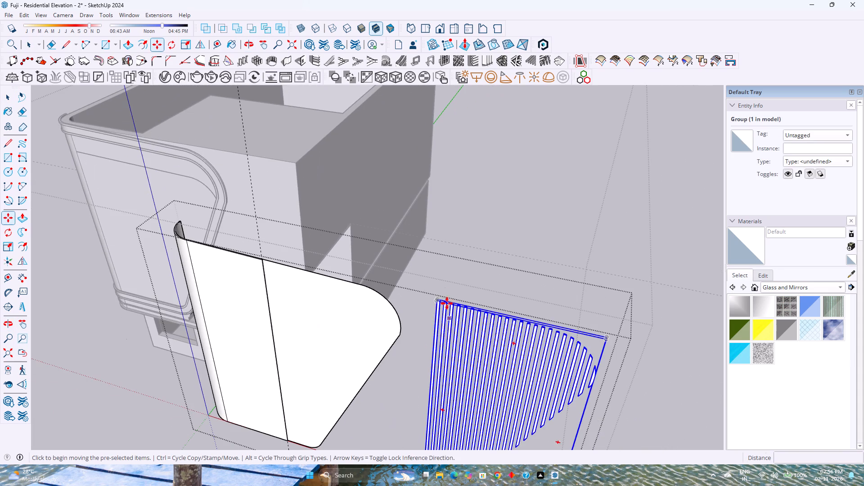
pyautogui.scroll(7, 447, 280)
pyautogui.click(432, 313)
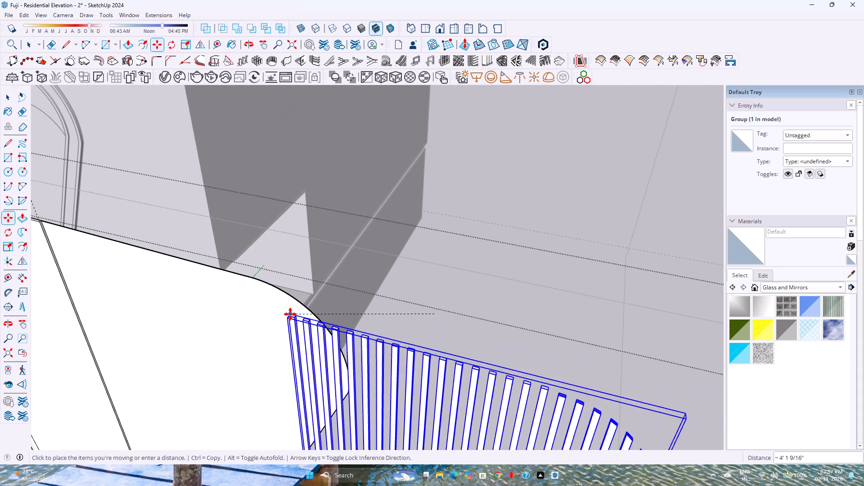
pyautogui.keyDown('ctrl'); pyautogui.moveTo(290, 314); pyautogui.dragTo(409, 409, button='middle'); pyautogui.keyUp('ctrl')
pyautogui.keyDown('ctrl'); pyautogui.middleClick(409, 409); pyautogui.keyUp('ctrl')
pyautogui.keyDown('shift'); pyautogui.moveTo(355, 355); pyautogui.dragTo(533, 429, button='middle'); pyautogui.keyUp('shift')
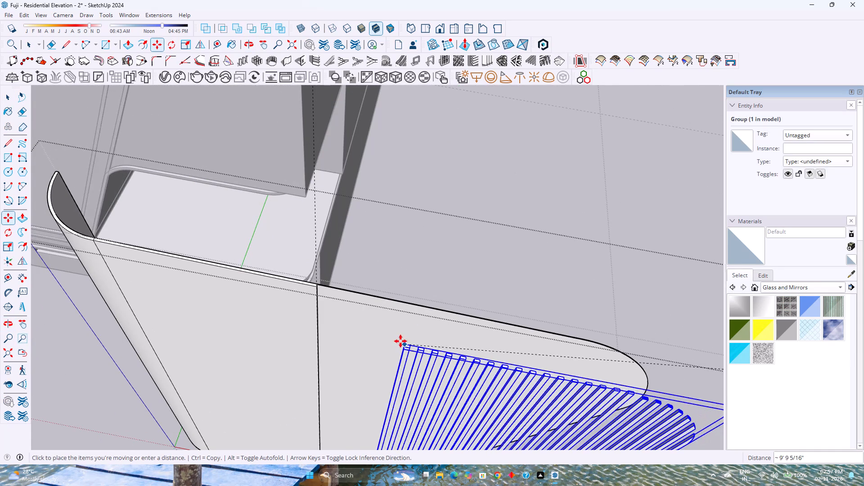
pyautogui.scroll(12, 315, 280)
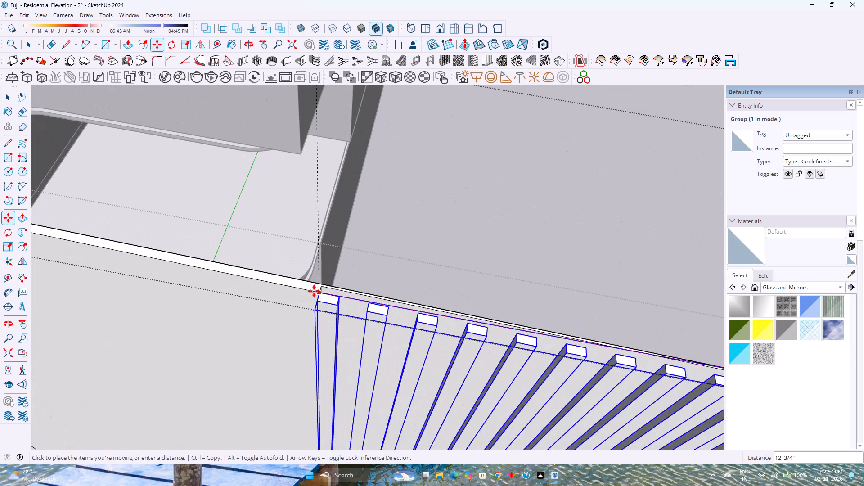
pyautogui.scroll(11, 314, 291)
pyautogui.click(326, 274)
# Inspect how the slats sit in the recess along the panel's top edge.
pyautogui.scroll(-3, 328, 287)
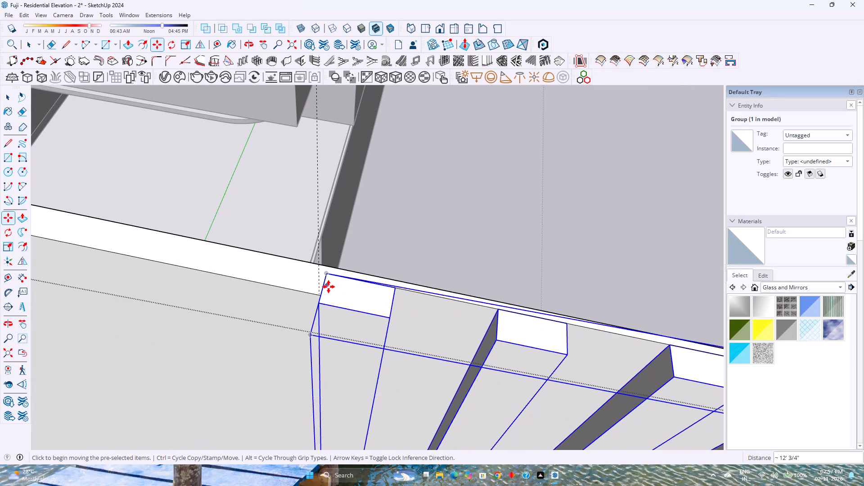
pyautogui.scroll(-20, 328, 287)
pyautogui.scroll(-12, 328, 287)
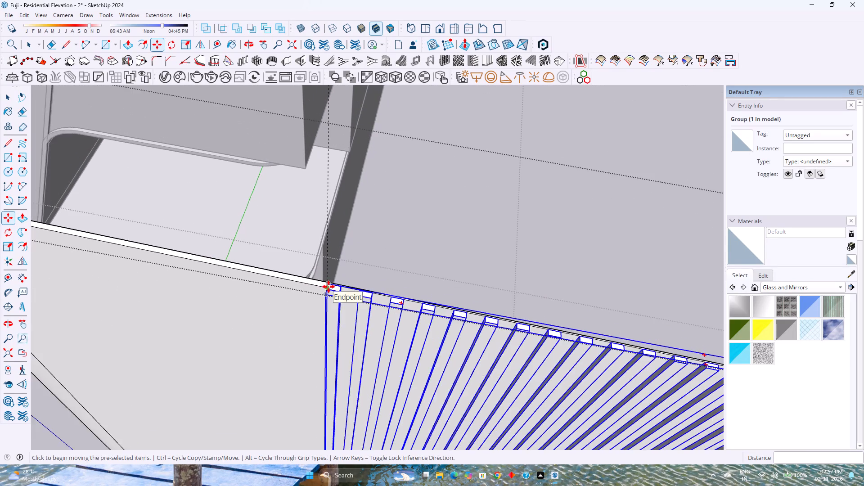
pyautogui.scroll(-12, 328, 287)
pyautogui.moveTo(396, 328); pyautogui.dragTo(319, 265, button='middle')
pyautogui.scroll(-3, 410, 327)
pyautogui.moveTo(389, 354); pyautogui.dragTo(389, 350, button='middle')
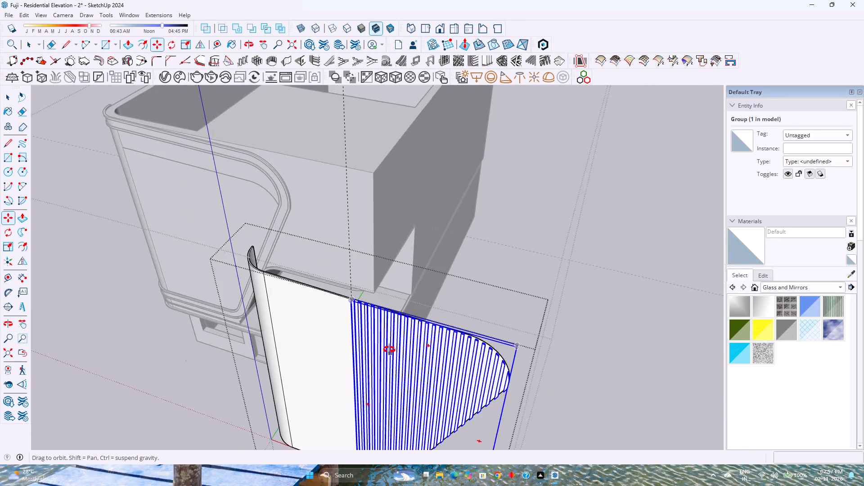
pyautogui.moveTo(389, 350); pyautogui.dragTo(396, 317, button='middle')
pyautogui.moveTo(449, 307); pyautogui.dragTo(297, 355, button='middle')
pyautogui.scroll(11, 423, 303)
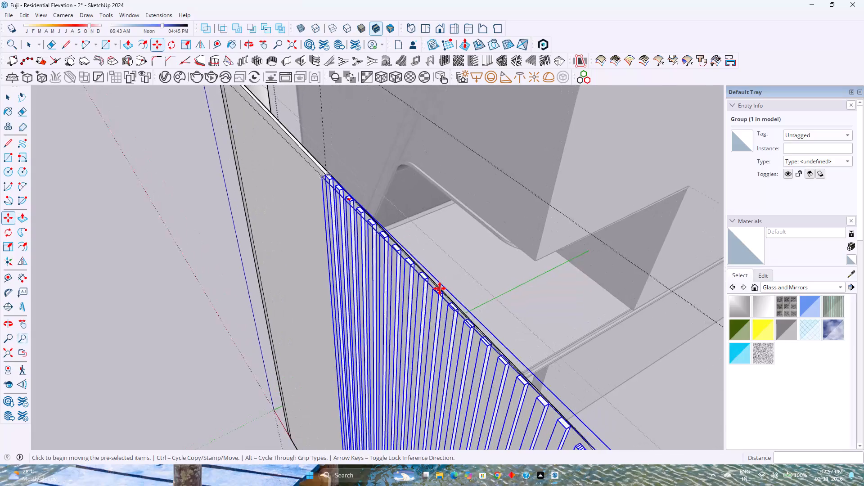
pyautogui.scroll(8, 440, 288)
pyautogui.keyDown('shift'); pyautogui.moveTo(306, 302); pyautogui.dragTo(380, 402, button='middle'); pyautogui.keyUp('shift')
pyautogui.moveTo(366, 359); pyautogui.dragTo(341, 360, button='middle')
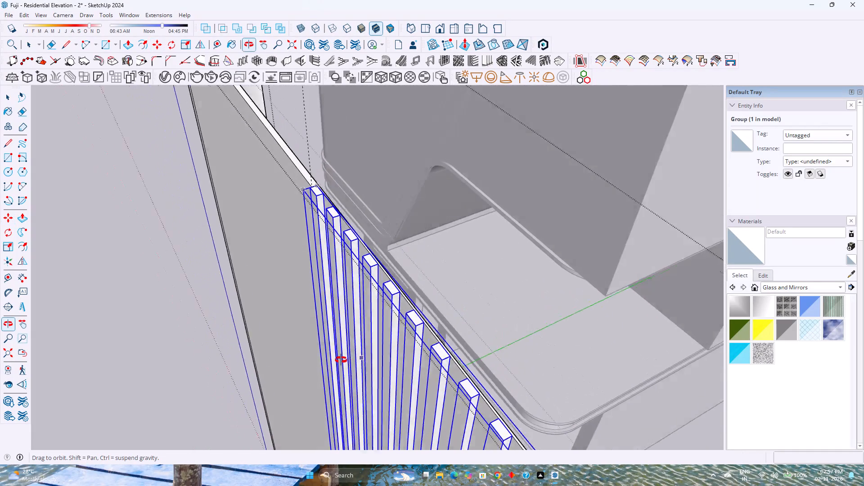
pyautogui.moveTo(341, 360); pyautogui.dragTo(460, 323, button='middle')
pyautogui.moveTo(460, 323); pyautogui.dragTo(463, 312, button='middle')
pyautogui.scroll(-3, 461, 307)
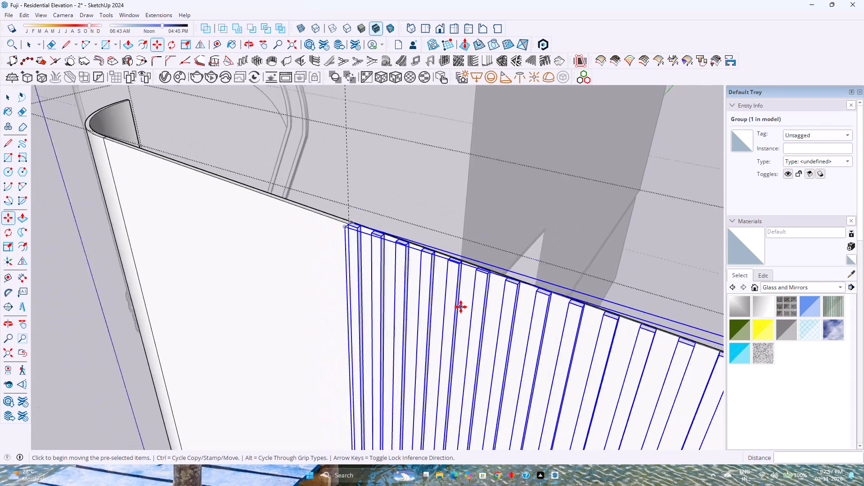
pyautogui.scroll(-1, 461, 307)
pyautogui.press('k')
pyautogui.scroll(-10, 444, 319)
pyautogui.press('k')
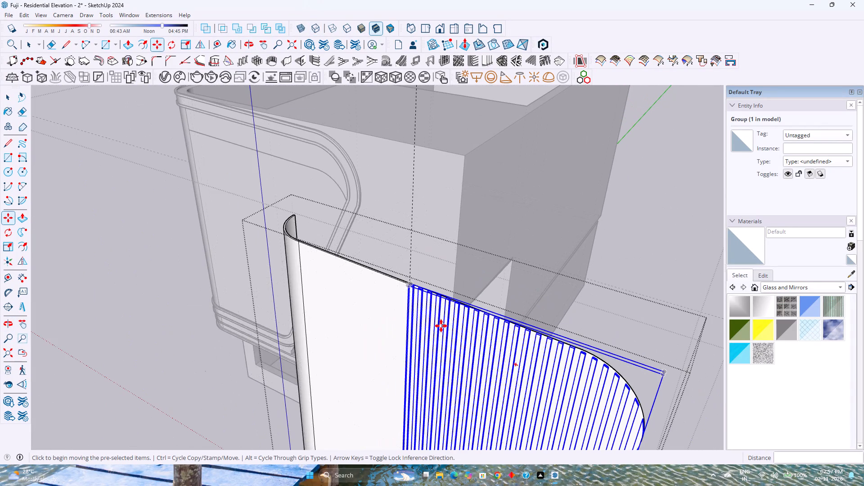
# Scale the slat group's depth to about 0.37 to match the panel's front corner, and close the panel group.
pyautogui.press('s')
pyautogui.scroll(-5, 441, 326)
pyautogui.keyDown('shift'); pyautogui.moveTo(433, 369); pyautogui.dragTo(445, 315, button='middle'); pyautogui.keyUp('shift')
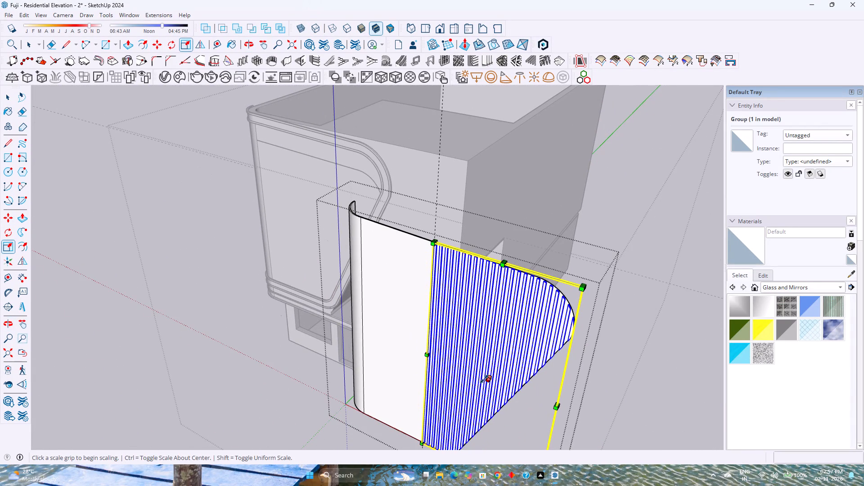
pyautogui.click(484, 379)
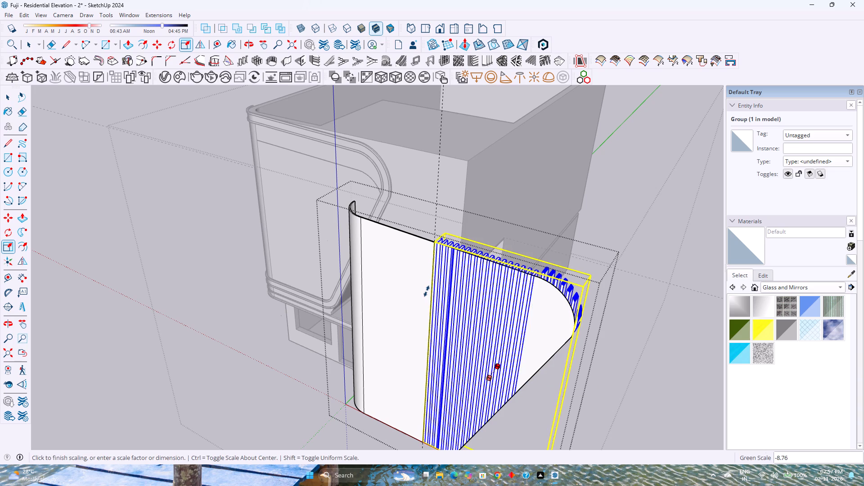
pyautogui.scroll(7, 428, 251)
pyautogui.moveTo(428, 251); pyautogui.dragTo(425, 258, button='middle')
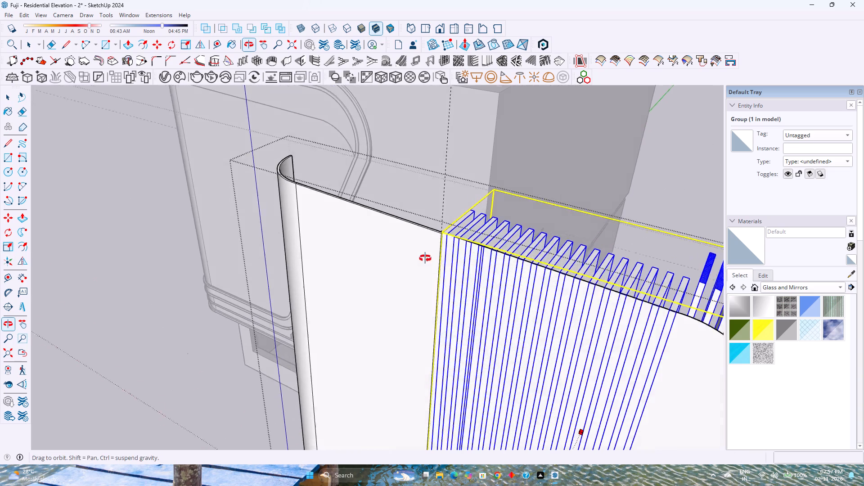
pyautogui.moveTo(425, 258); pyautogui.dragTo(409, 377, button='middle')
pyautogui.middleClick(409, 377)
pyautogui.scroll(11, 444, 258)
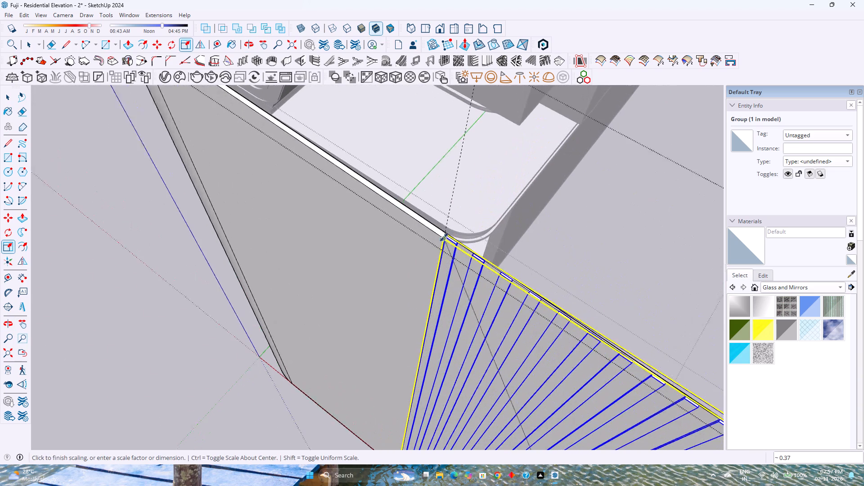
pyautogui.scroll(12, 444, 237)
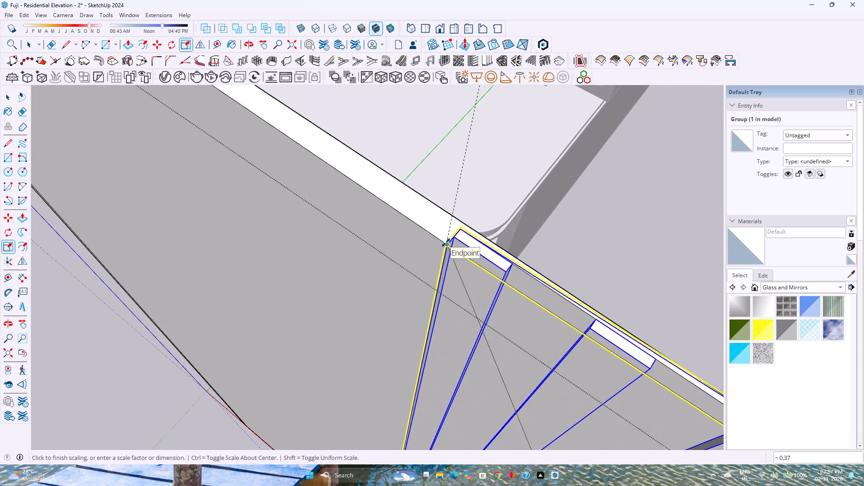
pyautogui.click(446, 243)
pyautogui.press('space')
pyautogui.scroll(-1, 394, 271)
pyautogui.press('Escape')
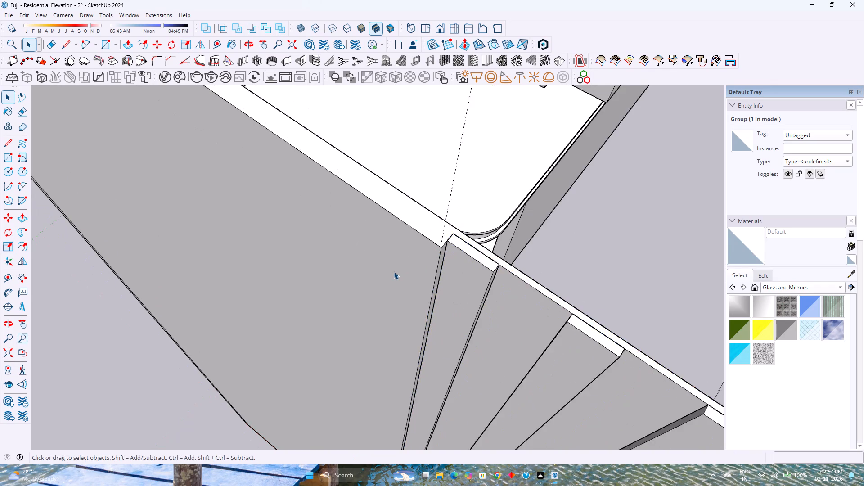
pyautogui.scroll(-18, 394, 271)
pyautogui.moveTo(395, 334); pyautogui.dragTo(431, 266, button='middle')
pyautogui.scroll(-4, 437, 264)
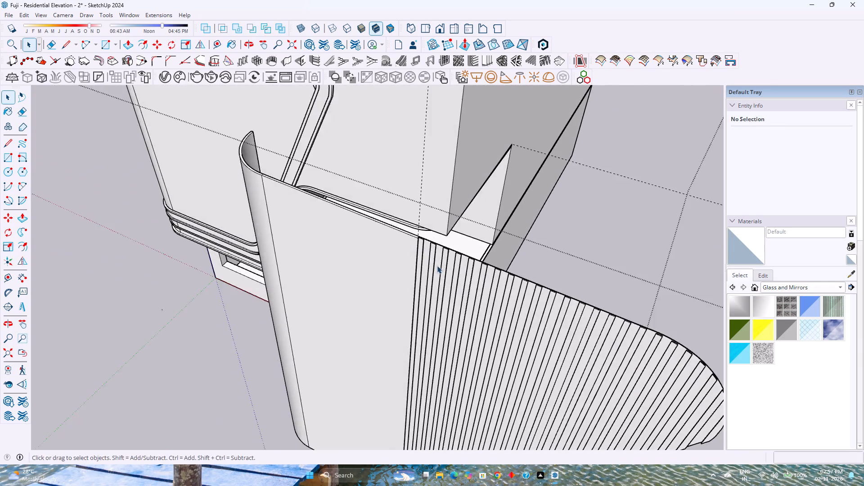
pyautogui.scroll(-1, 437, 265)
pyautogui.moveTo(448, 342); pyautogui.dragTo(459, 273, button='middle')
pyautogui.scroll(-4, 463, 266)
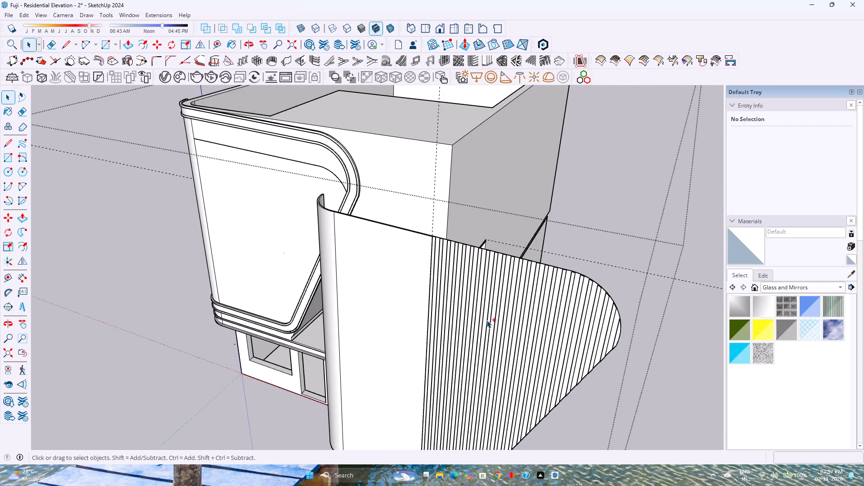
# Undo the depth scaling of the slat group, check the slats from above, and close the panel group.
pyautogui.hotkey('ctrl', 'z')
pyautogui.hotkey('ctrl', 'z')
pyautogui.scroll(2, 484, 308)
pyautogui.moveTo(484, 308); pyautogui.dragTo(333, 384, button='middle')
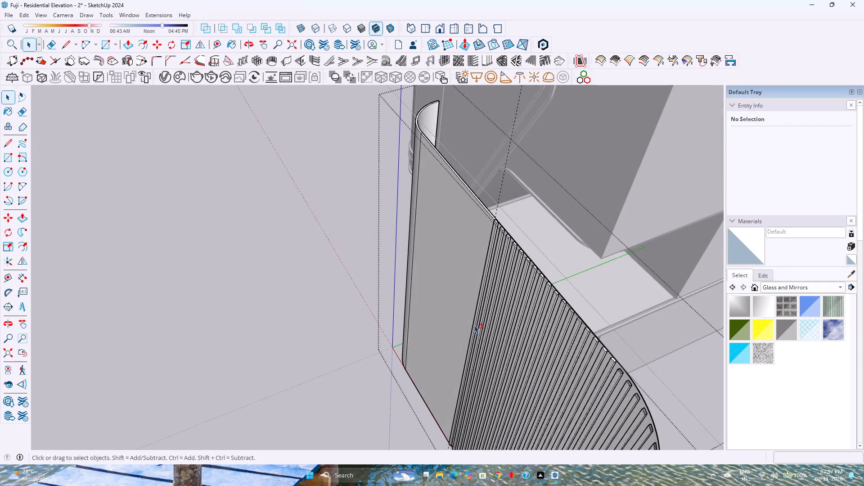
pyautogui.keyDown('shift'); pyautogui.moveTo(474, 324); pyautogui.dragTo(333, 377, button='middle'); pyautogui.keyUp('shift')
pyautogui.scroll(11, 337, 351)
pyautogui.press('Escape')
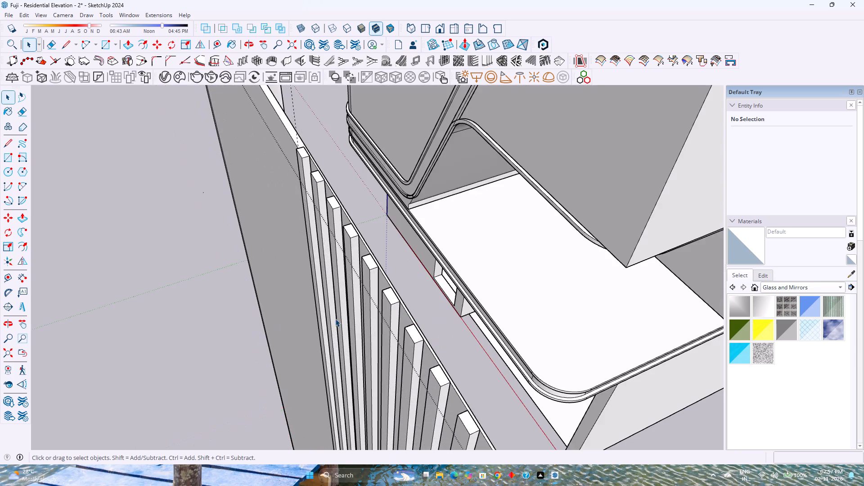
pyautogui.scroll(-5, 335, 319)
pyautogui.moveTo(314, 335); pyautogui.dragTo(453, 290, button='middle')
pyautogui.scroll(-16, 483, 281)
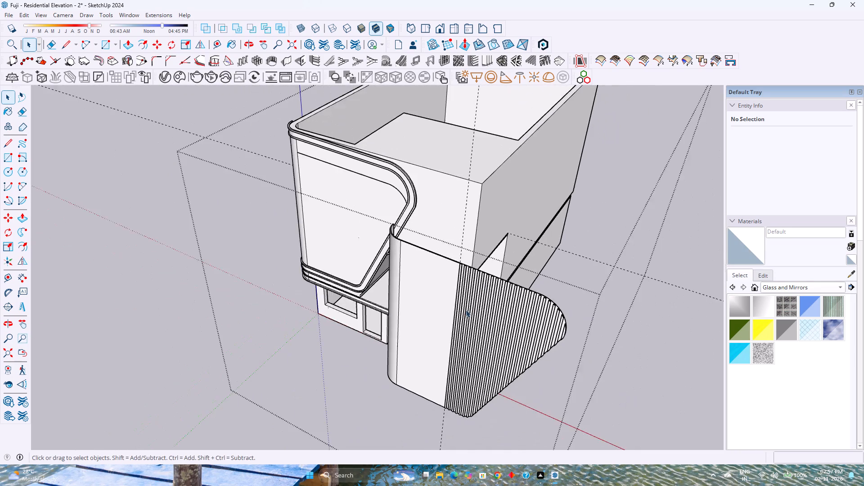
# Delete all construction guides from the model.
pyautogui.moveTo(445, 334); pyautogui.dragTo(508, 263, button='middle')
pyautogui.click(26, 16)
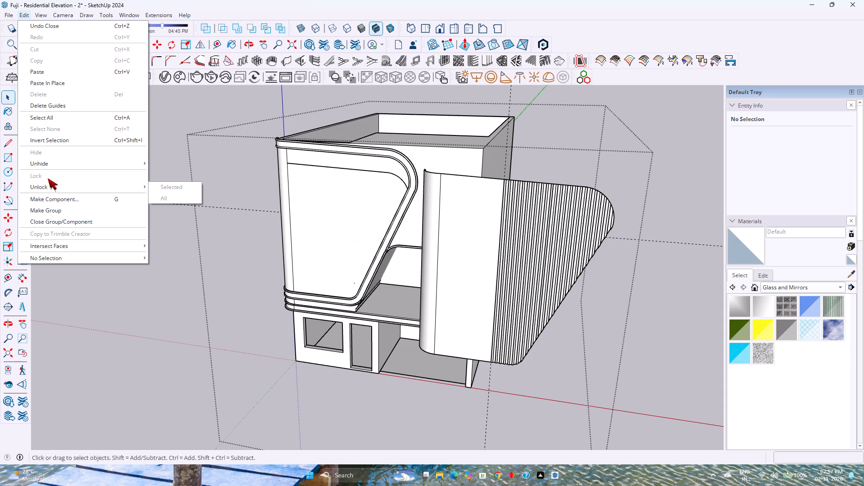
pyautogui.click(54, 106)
# Examine the front elevation, focusing on the slanted frame's bottom corner and the opening above the ground floor.
pyautogui.keyDown('shift'); pyautogui.moveTo(380, 353); pyautogui.dragTo(312, 392, button='middle'); pyautogui.keyUp('shift')
pyautogui.moveTo(312, 385); pyautogui.dragTo(373, 347, button='middle')
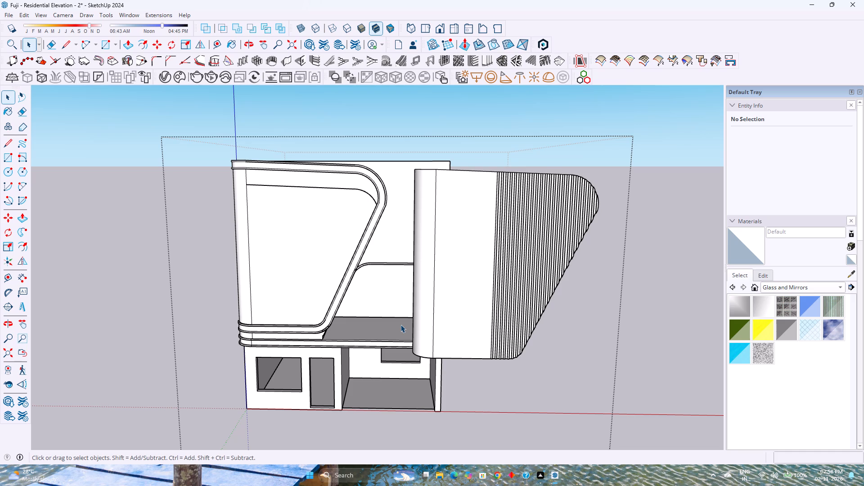
pyautogui.scroll(4, 305, 341)
pyautogui.scroll(-2, 305, 341)
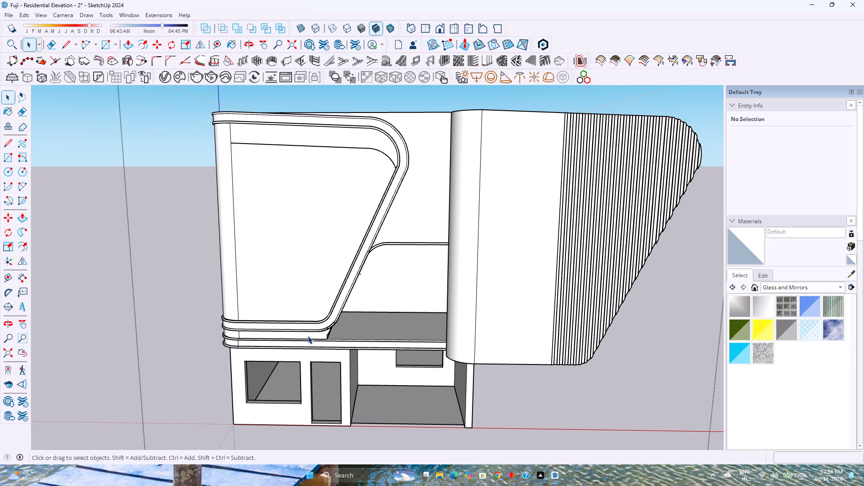
pyautogui.scroll(5, 329, 328)
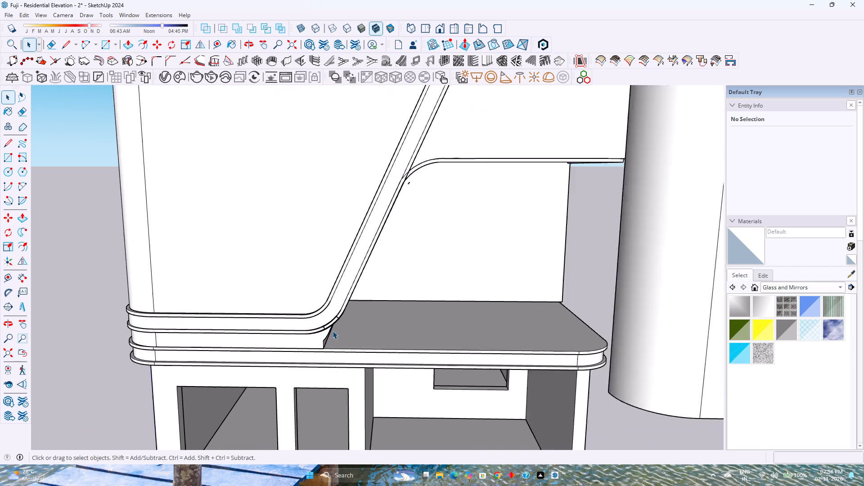
pyautogui.scroll(4, 333, 331)
pyautogui.moveTo(333, 331); pyautogui.dragTo(346, 273, button='middle')
pyautogui.scroll(-4, 366, 277)
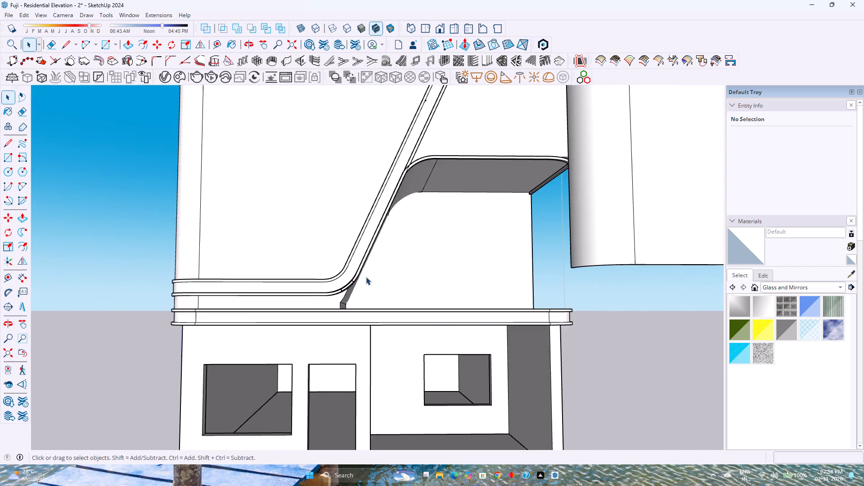
pyautogui.scroll(-3, 366, 277)
pyautogui.keyDown('shift'); pyautogui.moveTo(365, 285); pyautogui.dragTo(342, 342, button='middle'); pyautogui.keyUp('shift')
# Undo the guide deletion, the slat placement and panel recess, and the slanted opening edits, back to inside the separate slat group.
pyautogui.hotkey('ctrl', 'z')
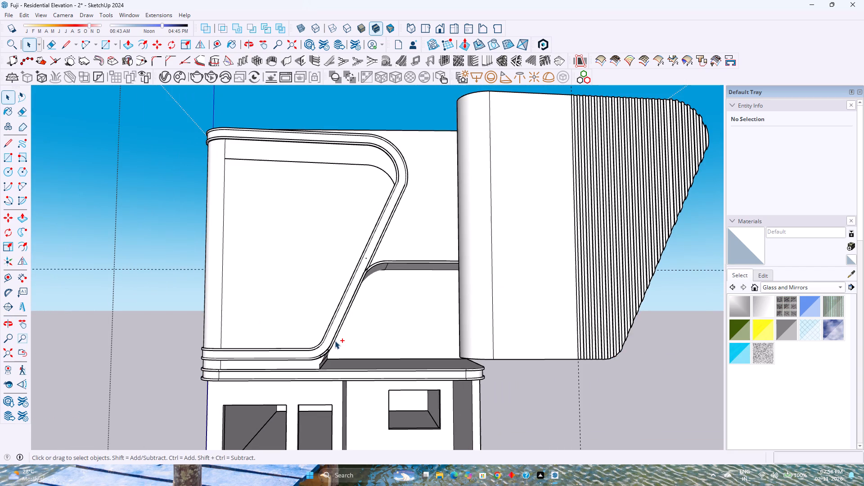
pyautogui.hotkey('ctrl', 'z')
pyautogui.hotkey('ctrl', 'z')
pyautogui.hotkey('ctrl', 'z')
pyautogui.hotkey('ctrl', 'z')
pyautogui.hotkey('ctrl', 'z')
pyautogui.hotkey('ctrl', 'z')
pyautogui.hotkey('ctrl', 'z')
pyautogui.hotkey('ctrl', 'z')
pyautogui.hotkey('ctrl', 'z')
pyautogui.hotkey('ctrl', 'z')
pyautogui.hotkey('ctrl', 'z')
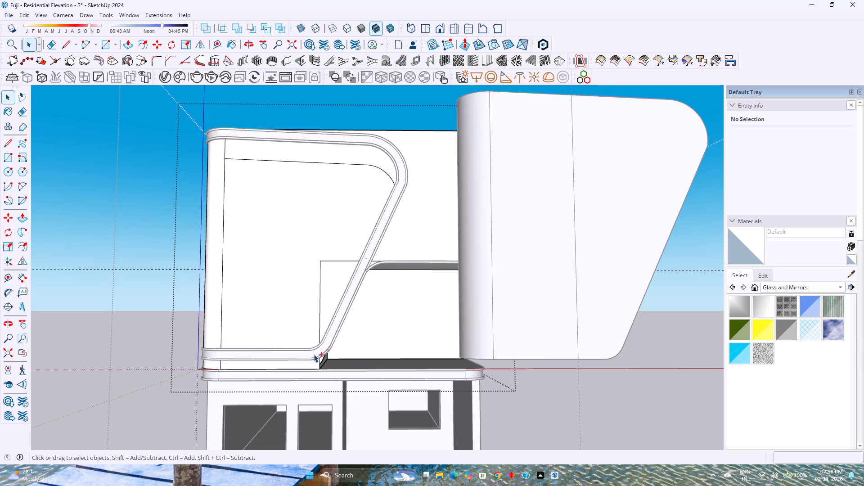
pyautogui.hotkey('ctrl', 'z')
pyautogui.hotkey('ctrl', 'z')
pyautogui.hotkey('ctrl', 'z')
pyautogui.hotkey('ctrl', 'z')
pyautogui.hotkey('ctrl', 'z')
pyautogui.hotkey('ctrl', 'z')
pyautogui.hotkey('ctrl', 'z')
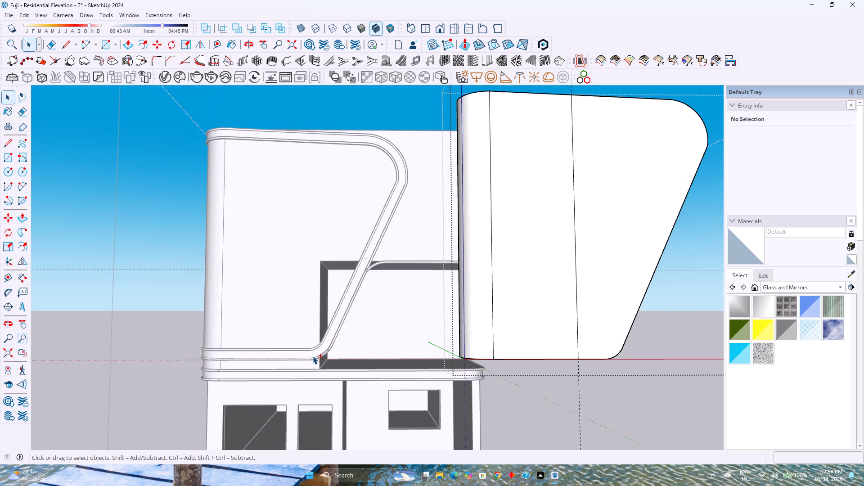
pyautogui.hotkey('ctrl', 'z')
pyautogui.hotkey('ctrl', 'z')
pyautogui.hotkey('ctrl', 'z')
pyautogui.hotkey('ctrl', 'z')
pyautogui.hotkey('ctrl', 'z')
pyautogui.hotkey('ctrl', 'z')
pyautogui.hotkey('ctrl', 'z')
pyautogui.hotkey('ctrl', 'z')
pyautogui.hotkey('ctrl', 'z')
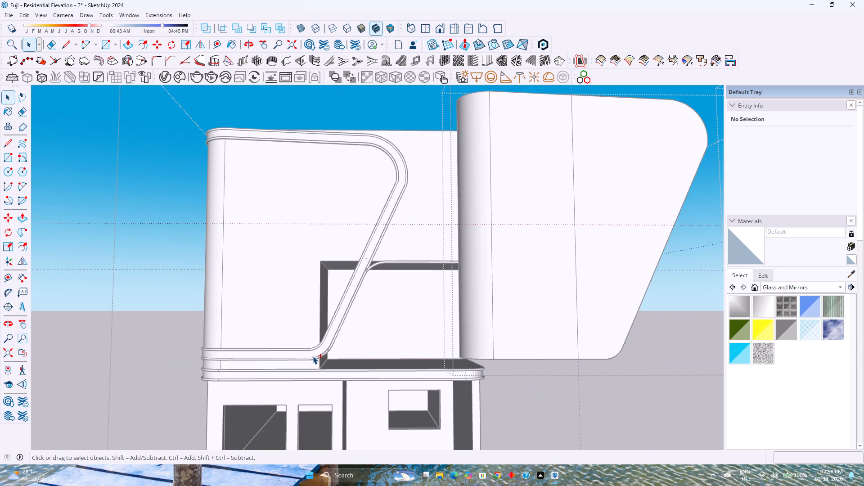
pyautogui.hotkey('ctrl', 'z')
pyautogui.hotkey('ctrl', 'z')
pyautogui.hotkey('ctrl', 'z')
pyautogui.hotkey('ctrl', 'z')
pyautogui.hotkey('ctrl', 'z')
pyautogui.hotkey('ctrl', 'z')
# Redo the slat edits up to where all groups are closed and the slats stand beside the unrecessed panel.
pyautogui.scroll(-4, 313, 356)
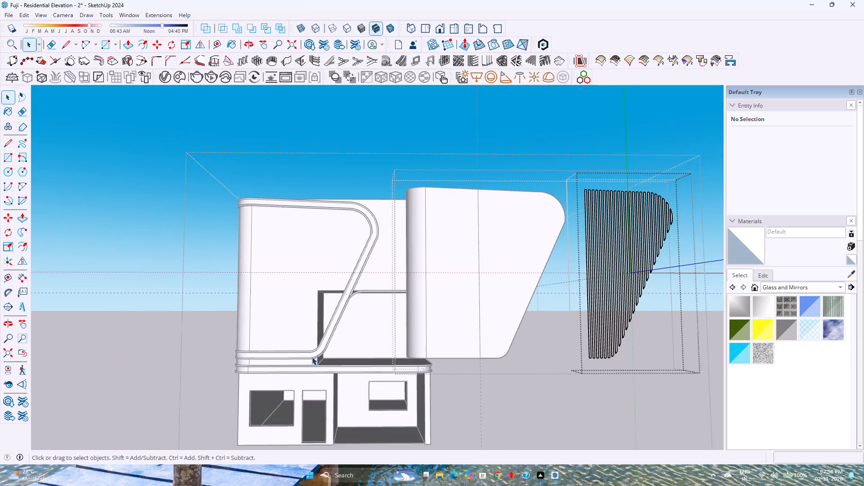
pyautogui.scroll(-1, 312, 357)
pyautogui.moveTo(400, 362); pyautogui.dragTo(273, 448, button='middle')
pyautogui.middleClick(272, 449)
pyautogui.middleClick(272, 450)
pyautogui.keyDown('shift'); pyautogui.moveTo(454, 333); pyautogui.dragTo(397, 401, button='middle'); pyautogui.keyUp('shift')
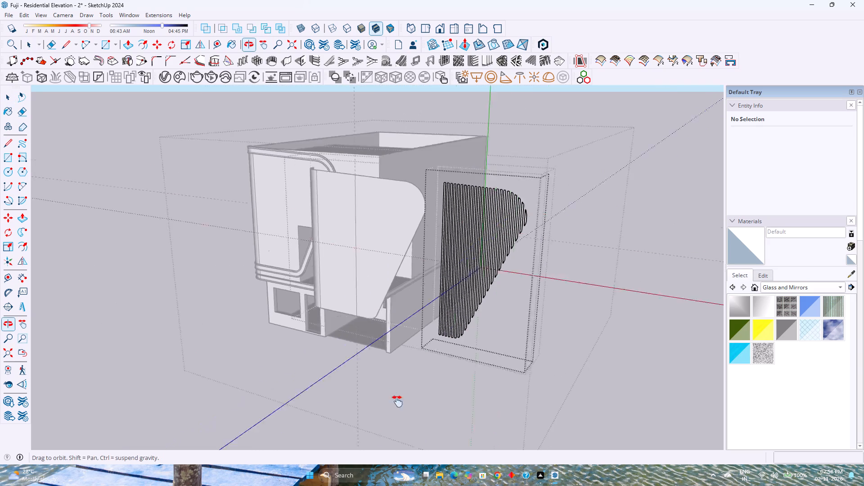
pyautogui.keyDown('shift'); pyautogui.moveTo(397, 401); pyautogui.dragTo(376, 440, button='middle'); pyautogui.keyUp('shift')
pyautogui.middleClick(376, 440)
pyautogui.scroll(3, 459, 298)
pyautogui.moveTo(464, 284); pyautogui.dragTo(427, 366, button='middle')
pyautogui.scroll(8, 387, 365)
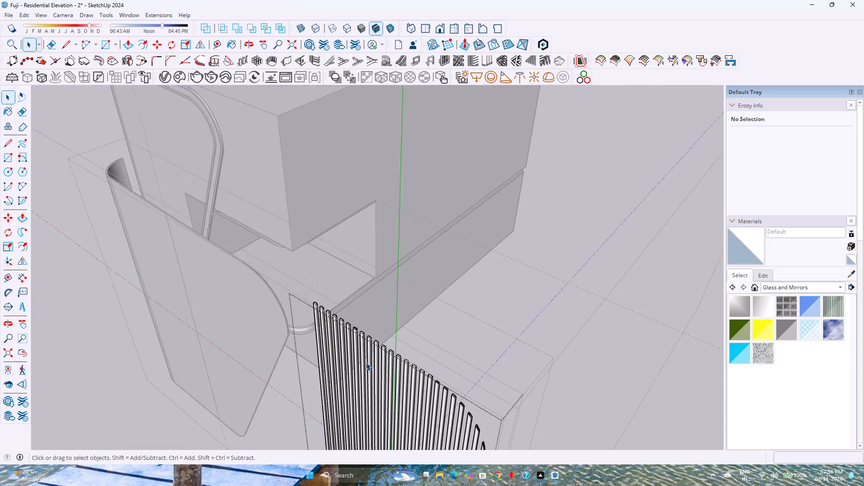
pyautogui.scroll(2, 366, 362)
pyautogui.hotkey('ctrl', 'y')
pyautogui.hotkey('ctrl', 'y')
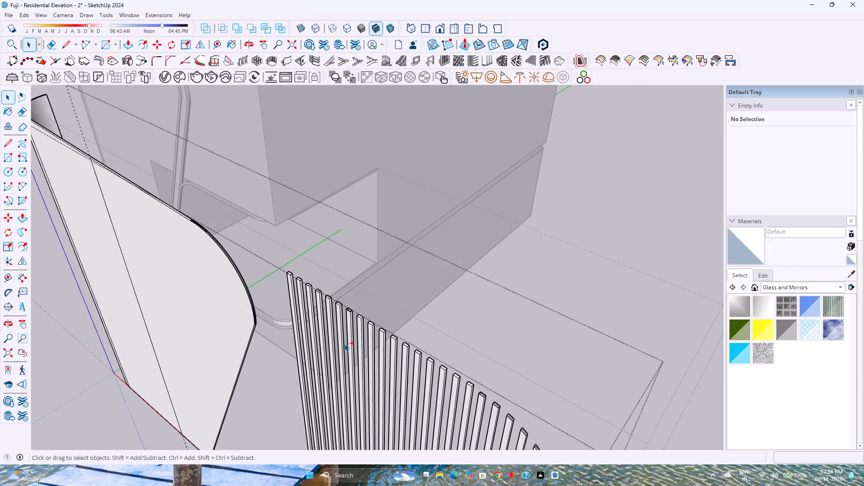
pyautogui.hotkey('ctrl', 'y')
pyautogui.hotkey('ctrl', 'y')
pyautogui.hotkey('ctrl', 'y')
pyautogui.hotkey('ctrl', 'y')
pyautogui.hotkey('ctrl', 'y')
pyautogui.hotkey('ctrl', 'y')
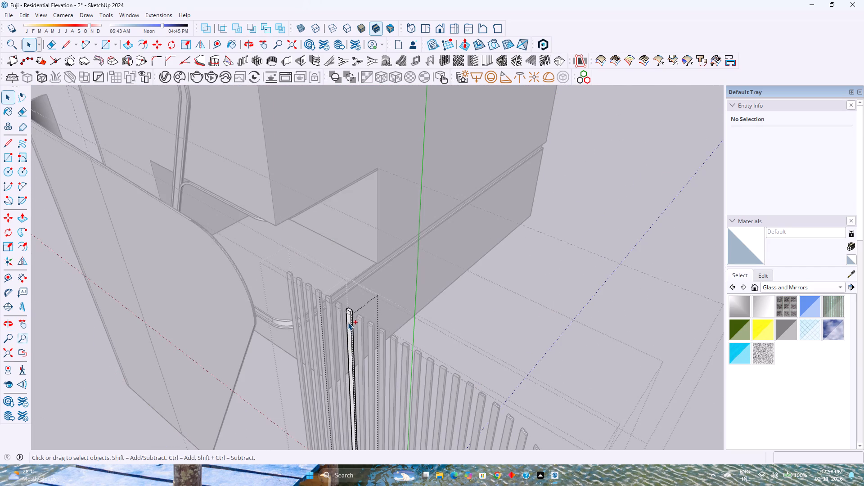
pyautogui.hotkey('ctrl', 'y')
pyautogui.hotkey('ctrl', 'y')
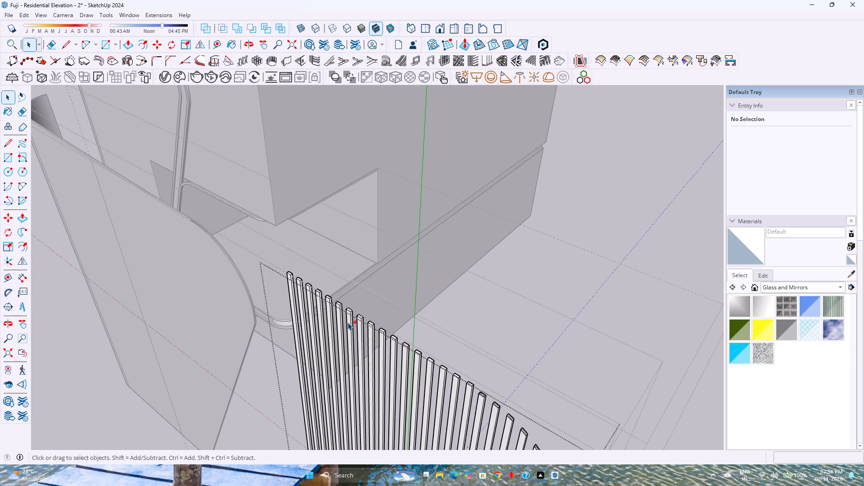
pyautogui.hotkey('ctrl', 'y')
pyautogui.hotkey('ctrl', 'y')
pyautogui.hotkey('ctrl', 'y')
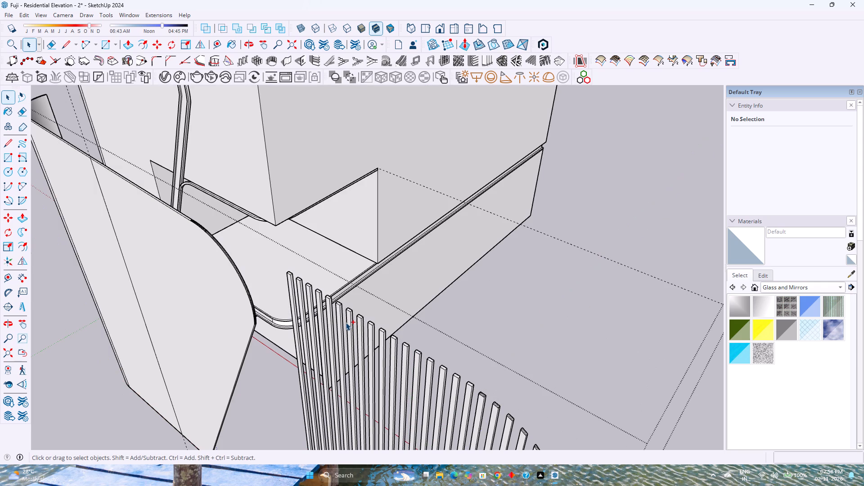
# Open the upper-floor wall group, copy its front face with the rectangular notch, and close the group.
pyautogui.press('space')
pyautogui.scroll(1, 338, 319)
pyautogui.keyDown('shift'); pyautogui.moveTo(339, 319); pyautogui.dragTo(400, 403, button='middle'); pyautogui.keyUp('shift')
pyautogui.moveTo(369, 378); pyautogui.dragTo(405, 356, button='middle')
pyautogui.scroll(-4, 368, 297)
pyautogui.click(281, 262)
pyautogui.click(281, 262)
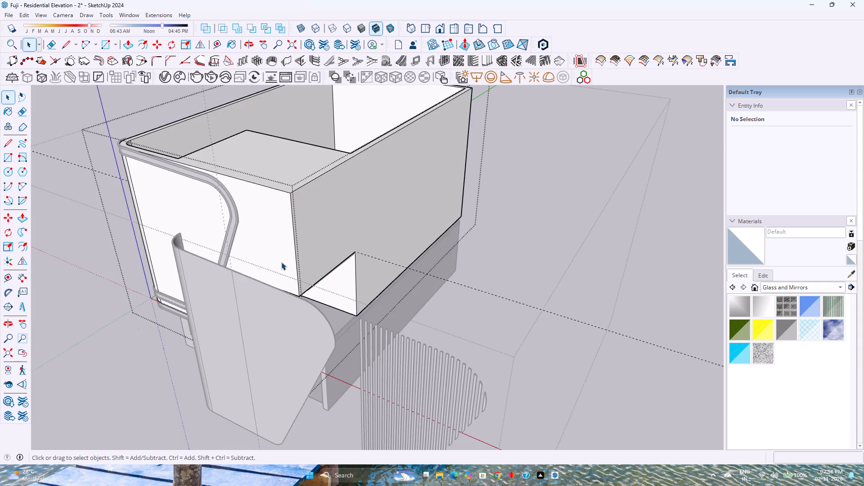
pyautogui.click(281, 261)
pyautogui.hotkey('ctrl', 'c')
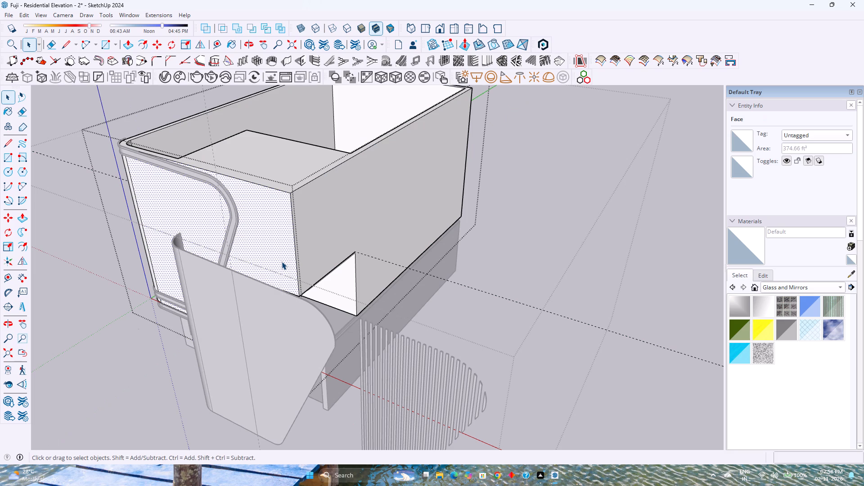
pyautogui.press('space')
pyautogui.press('Escape')
pyautogui.scroll(-3, 283, 304)
pyautogui.moveTo(265, 376); pyautogui.dragTo(362, 327, button='middle')
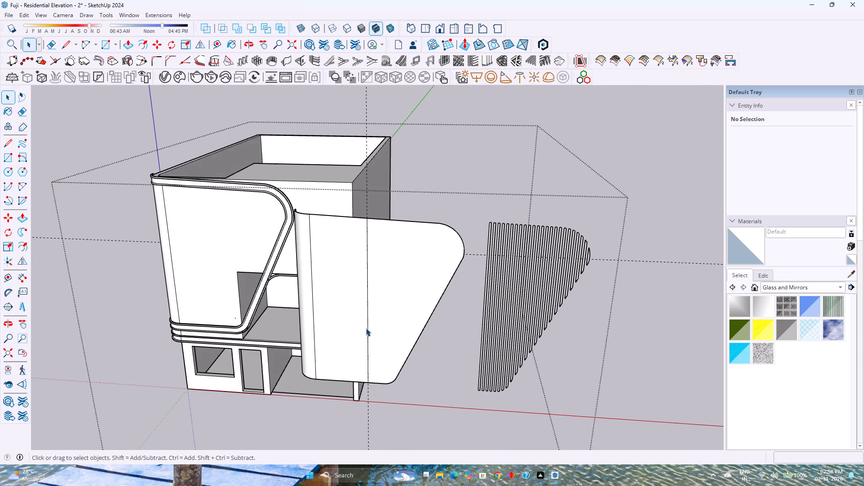
# Open the group containing the curved panel and the vertical slats for editing.
pyautogui.doubleClick(386, 355)
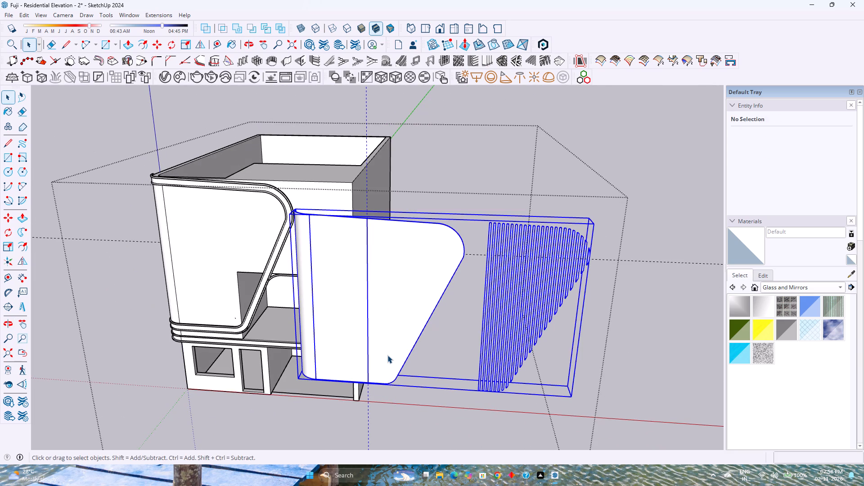
pyautogui.doubleClick(387, 355)
pyautogui.moveTo(378, 376); pyautogui.dragTo(289, 420, button='middle')
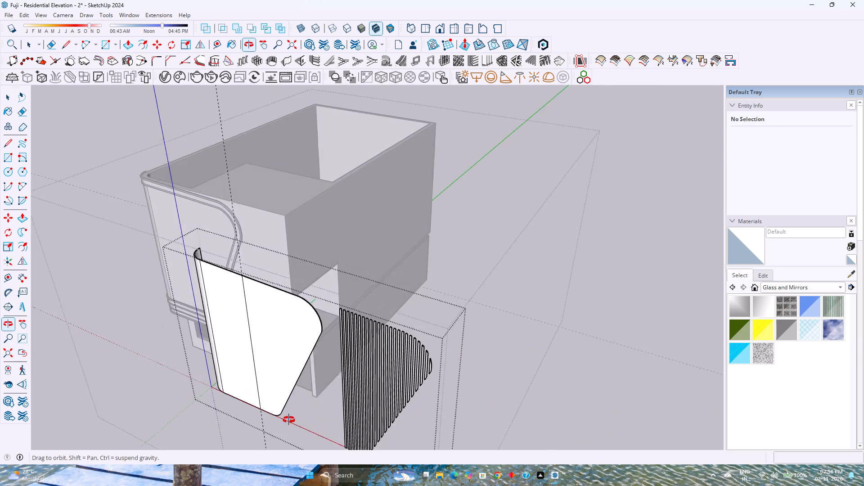
pyautogui.moveTo(289, 420); pyautogui.dragTo(407, 362, button='middle')
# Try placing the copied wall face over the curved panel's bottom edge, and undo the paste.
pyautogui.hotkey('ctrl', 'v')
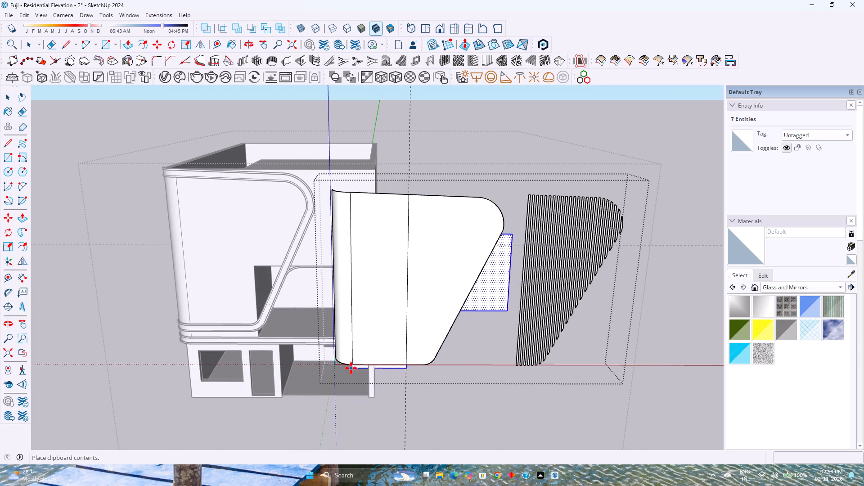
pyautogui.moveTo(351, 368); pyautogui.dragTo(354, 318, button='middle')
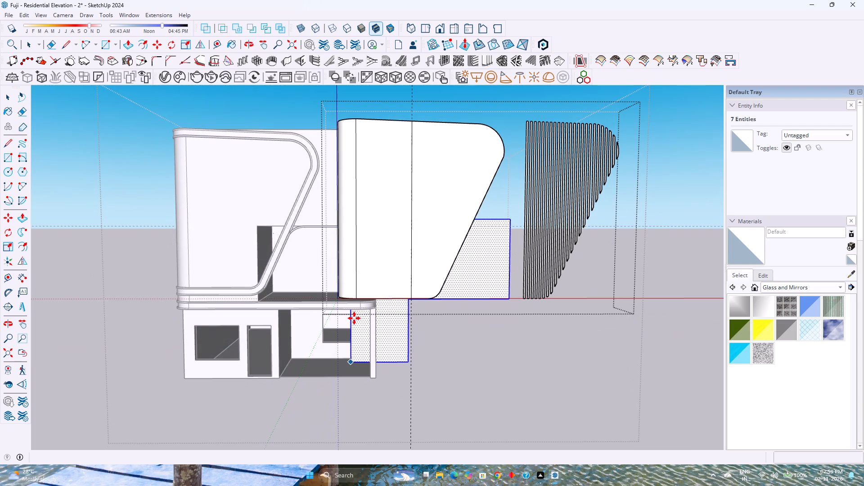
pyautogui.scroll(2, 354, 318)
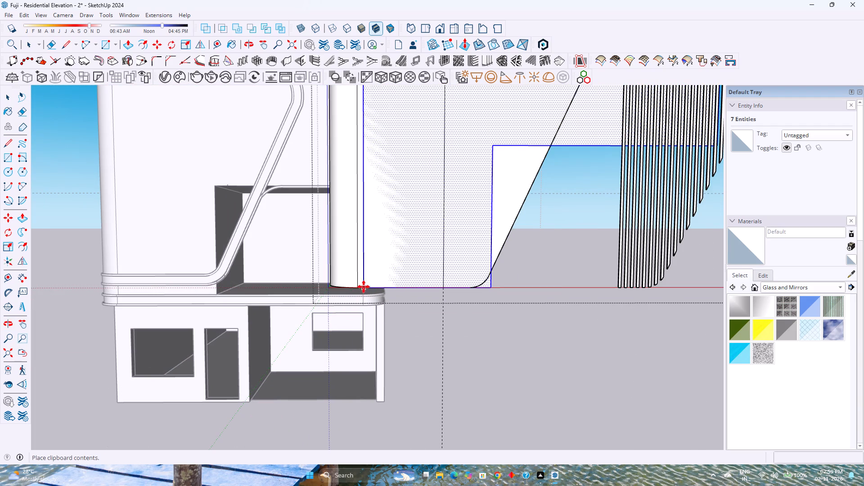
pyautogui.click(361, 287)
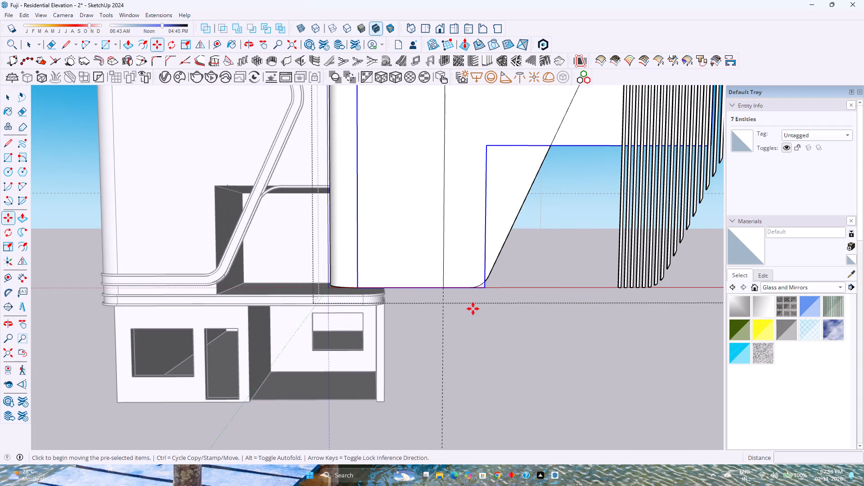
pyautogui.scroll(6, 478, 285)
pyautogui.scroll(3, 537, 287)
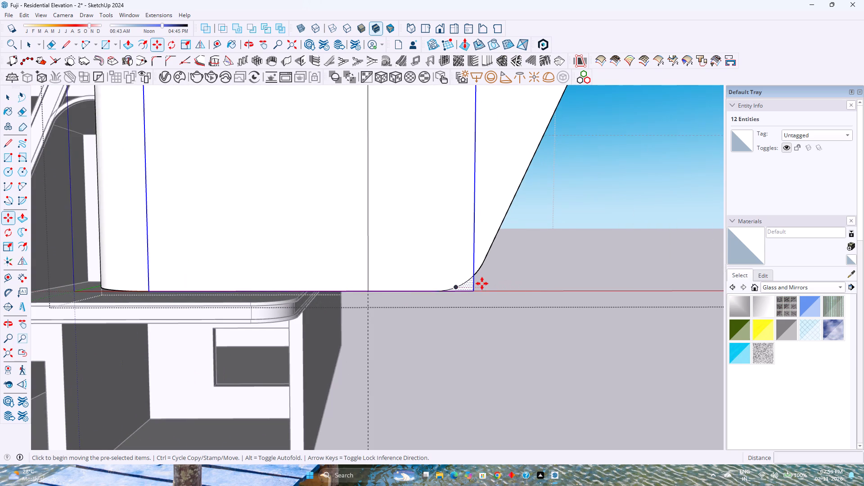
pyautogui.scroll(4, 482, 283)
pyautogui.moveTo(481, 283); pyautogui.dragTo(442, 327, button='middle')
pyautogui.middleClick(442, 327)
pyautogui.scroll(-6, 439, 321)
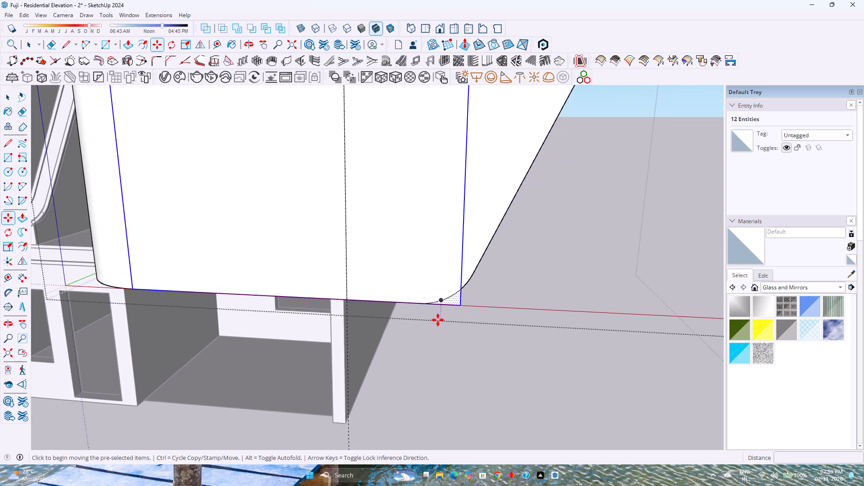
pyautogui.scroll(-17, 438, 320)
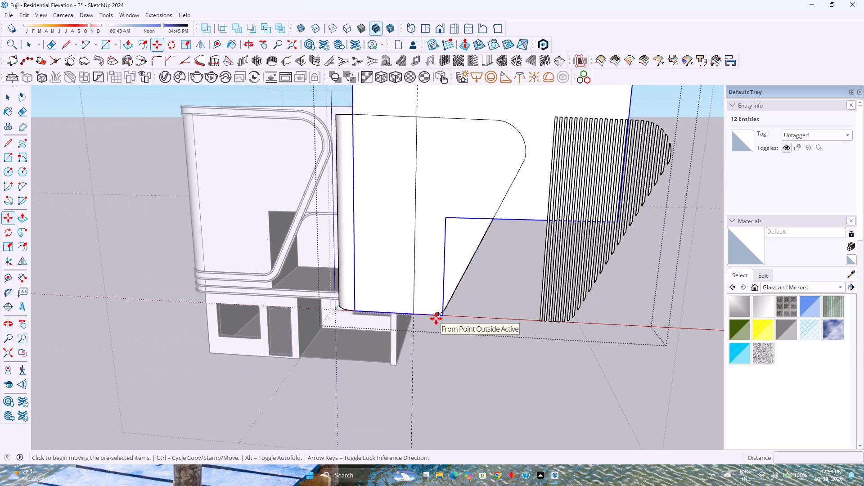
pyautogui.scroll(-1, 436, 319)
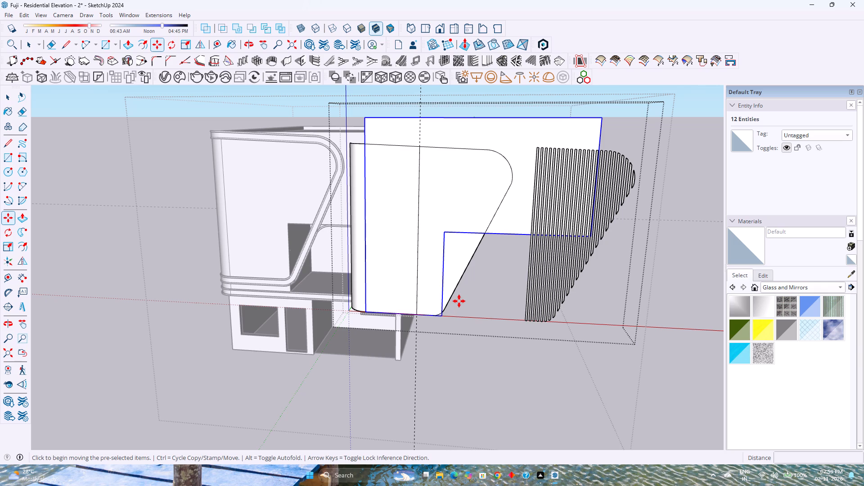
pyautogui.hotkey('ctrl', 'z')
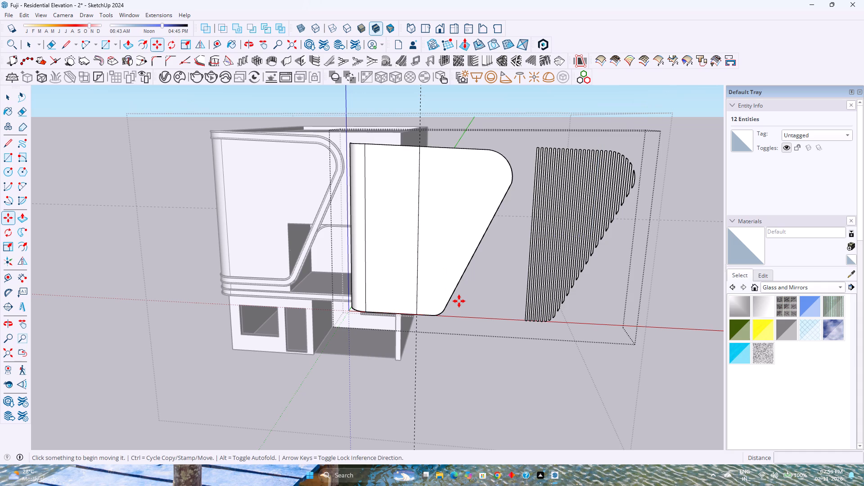
# Paste the copied notched wall face in the empty space beyond the slats.
pyautogui.scroll(-4, 469, 307)
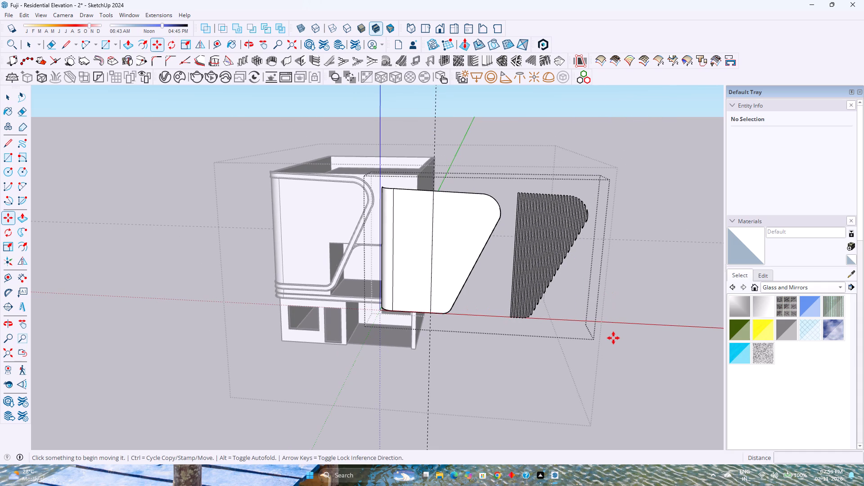
pyautogui.hotkey('ctrl', 'v')
pyautogui.click(607, 321)
pyautogui.press('space')
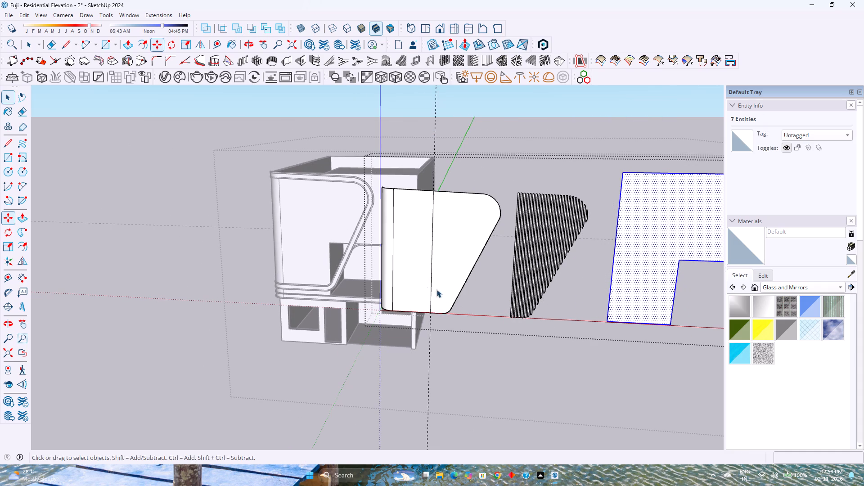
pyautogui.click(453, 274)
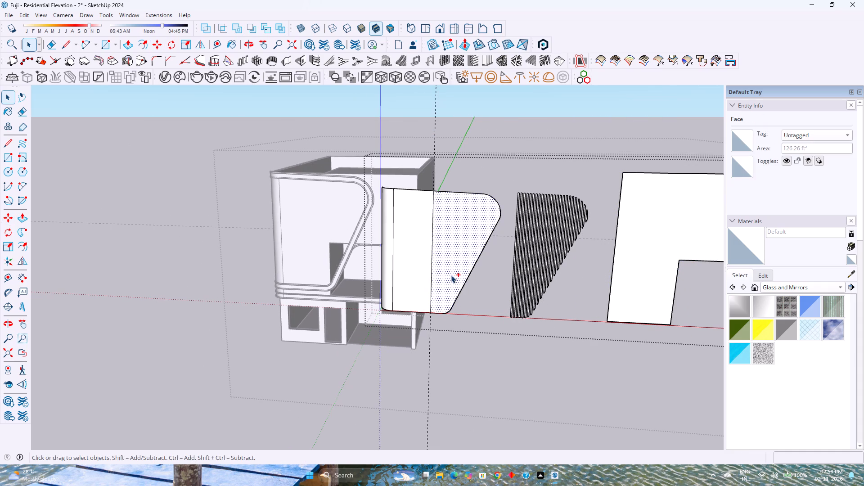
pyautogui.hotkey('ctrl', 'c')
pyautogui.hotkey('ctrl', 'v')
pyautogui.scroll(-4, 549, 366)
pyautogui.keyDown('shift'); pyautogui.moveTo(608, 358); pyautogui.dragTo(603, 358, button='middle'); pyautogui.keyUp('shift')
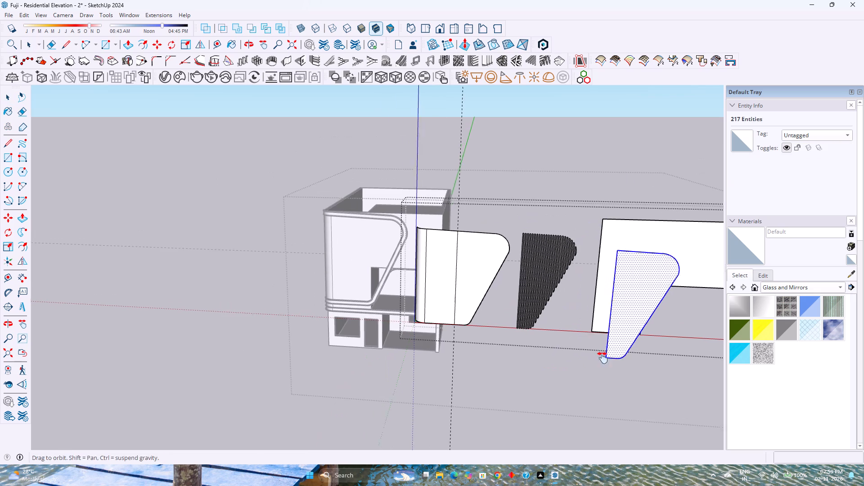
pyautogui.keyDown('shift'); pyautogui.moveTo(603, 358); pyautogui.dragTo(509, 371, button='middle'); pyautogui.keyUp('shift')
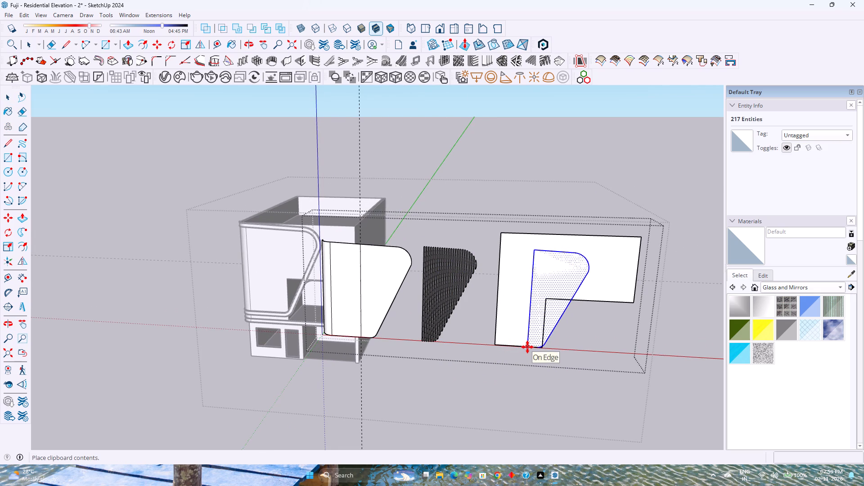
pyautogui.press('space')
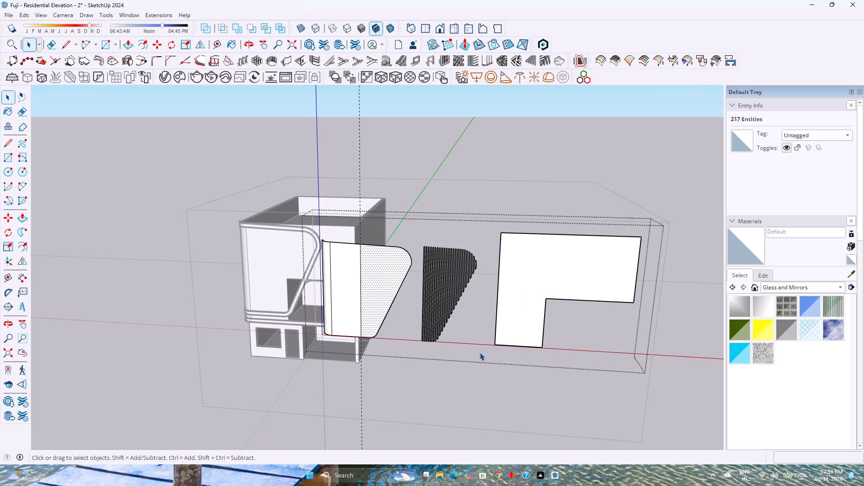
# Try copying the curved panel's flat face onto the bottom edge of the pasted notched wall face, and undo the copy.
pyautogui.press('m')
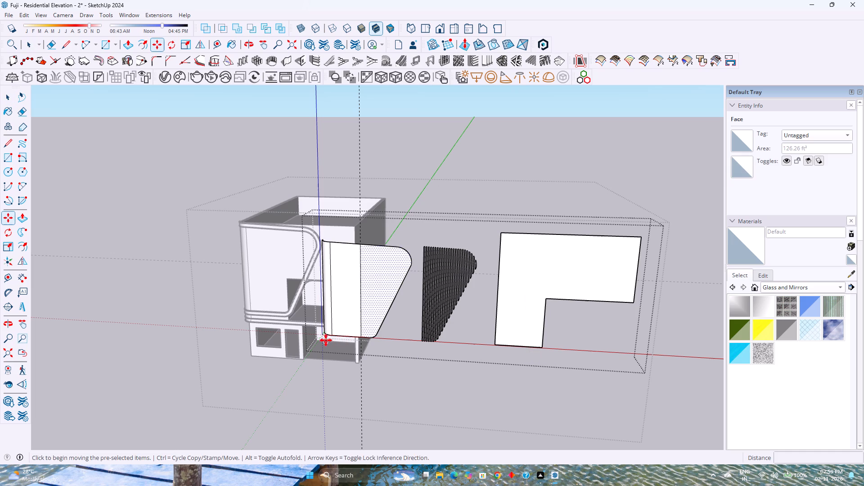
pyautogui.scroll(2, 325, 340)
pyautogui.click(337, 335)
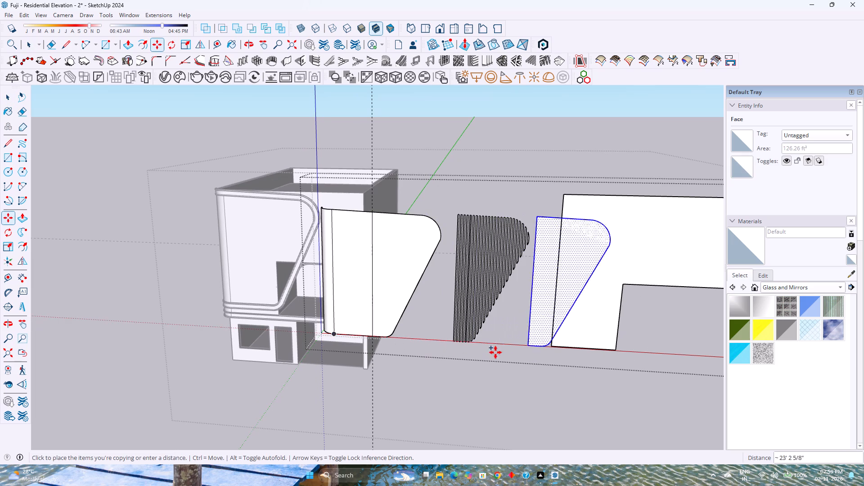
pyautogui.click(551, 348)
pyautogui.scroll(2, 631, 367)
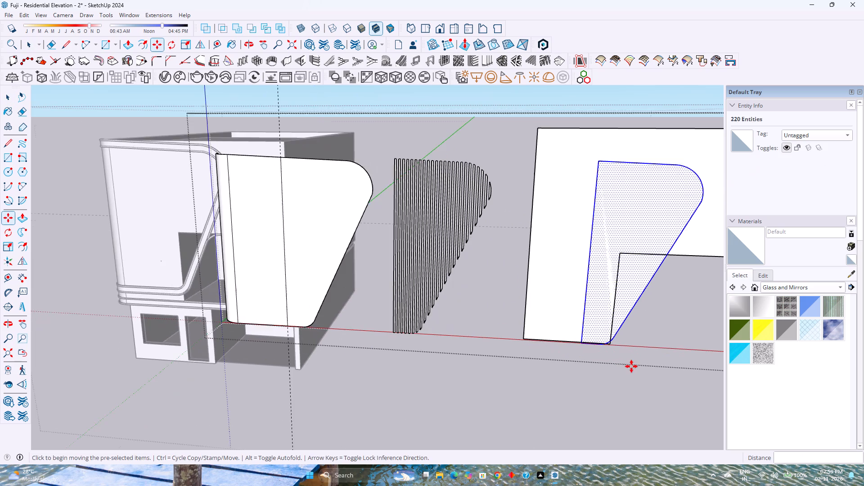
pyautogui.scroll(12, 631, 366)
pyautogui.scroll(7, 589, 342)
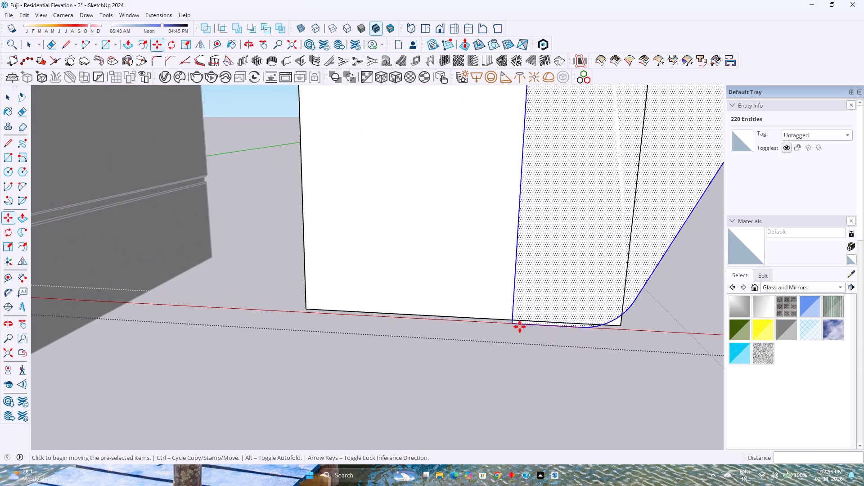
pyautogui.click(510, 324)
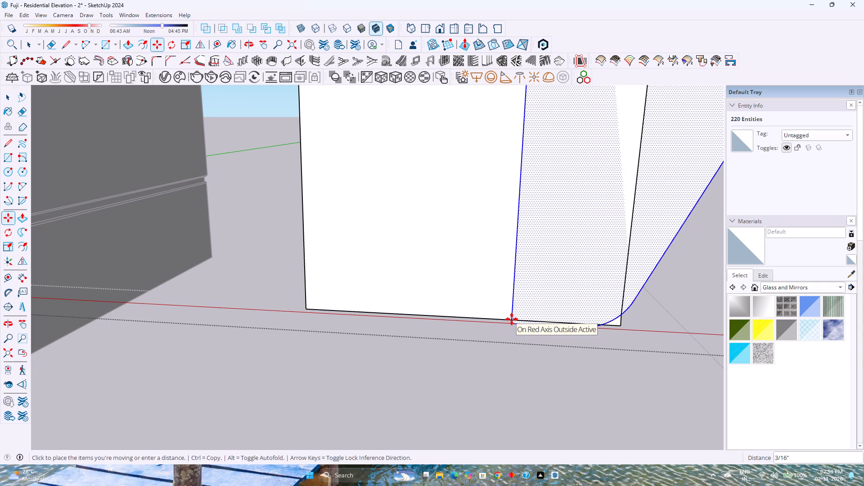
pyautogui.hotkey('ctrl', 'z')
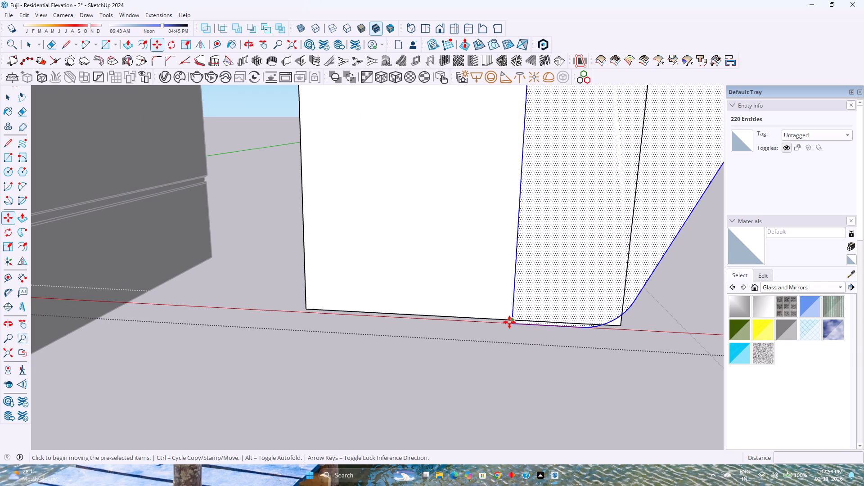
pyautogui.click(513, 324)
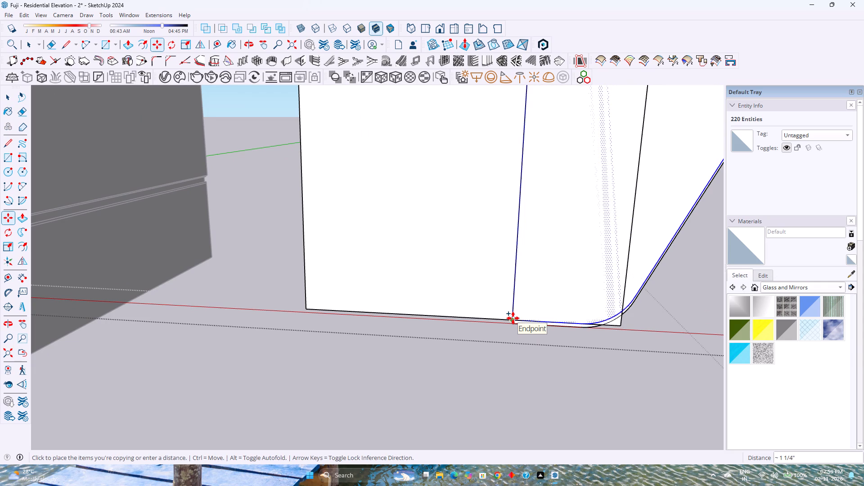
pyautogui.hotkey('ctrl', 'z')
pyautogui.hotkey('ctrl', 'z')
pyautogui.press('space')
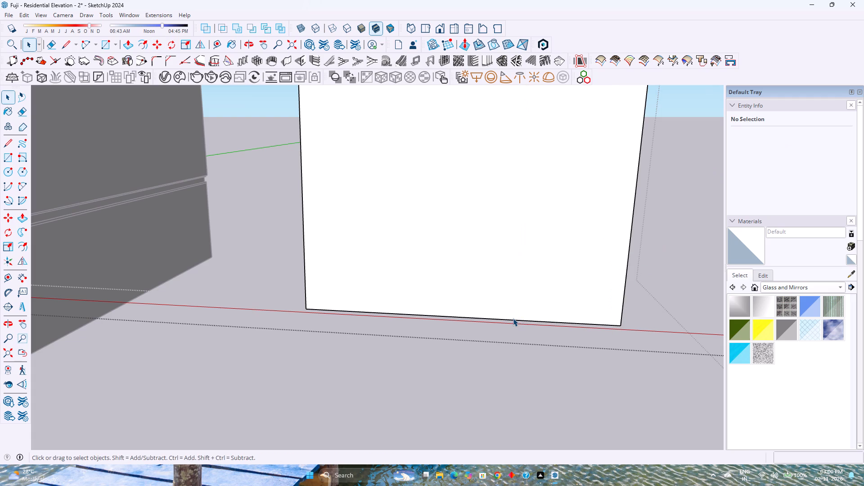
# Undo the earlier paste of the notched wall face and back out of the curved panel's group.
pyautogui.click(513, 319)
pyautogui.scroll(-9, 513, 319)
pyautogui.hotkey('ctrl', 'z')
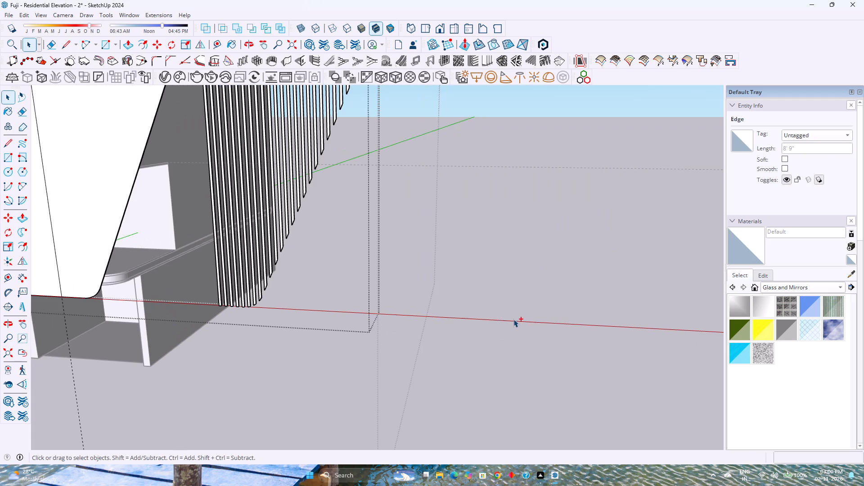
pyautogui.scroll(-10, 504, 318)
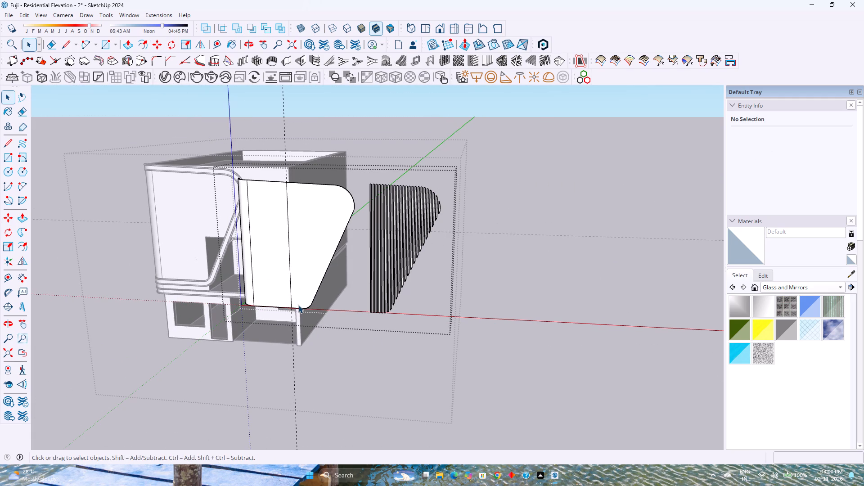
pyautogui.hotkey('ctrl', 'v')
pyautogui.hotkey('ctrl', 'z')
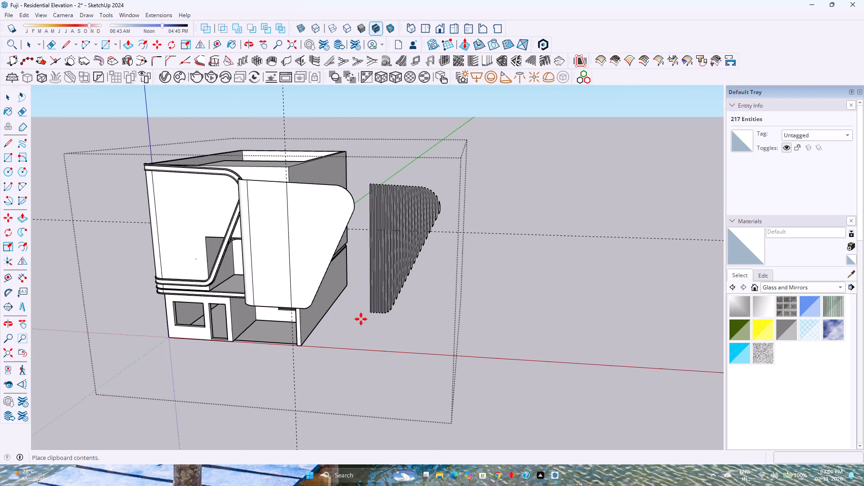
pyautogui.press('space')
# Open the upper-floor wall group, copy its notched front face, and close the group.
pyautogui.scroll(1, 289, 234)
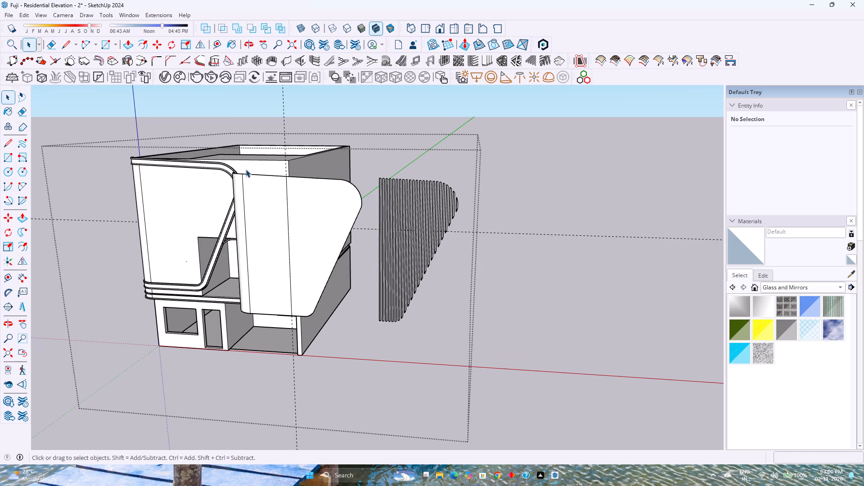
pyautogui.doubleClick(264, 171)
pyautogui.click(264, 171)
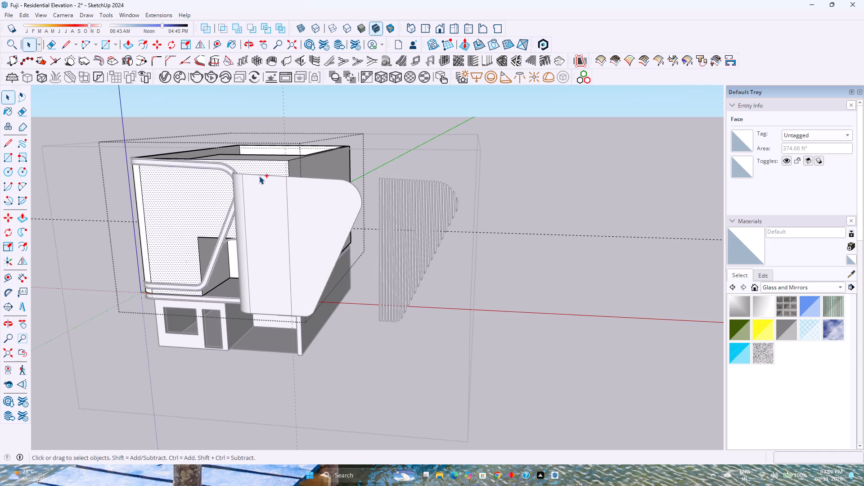
pyautogui.hotkey('ctrl', 'c')
pyautogui.click(543, 299)
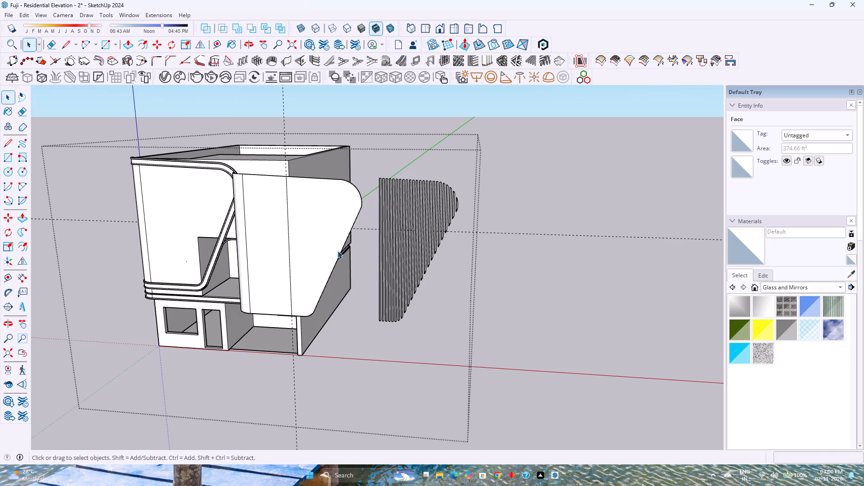
# Open the curved panel's group and paste the copied notched wall face beyond the slats, level with the panel's bottom edge.
pyautogui.click(317, 239)
pyautogui.click(317, 239)
pyautogui.hotkey('ctrl', 'v')
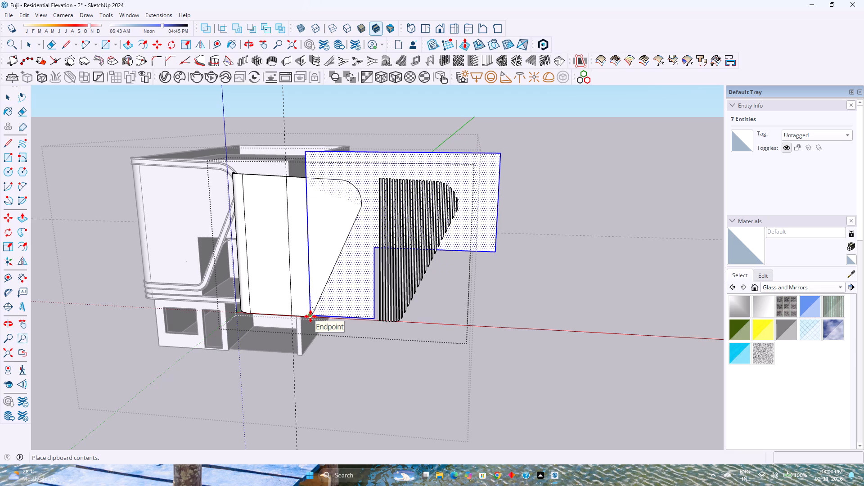
pyautogui.scroll(6, 310, 316)
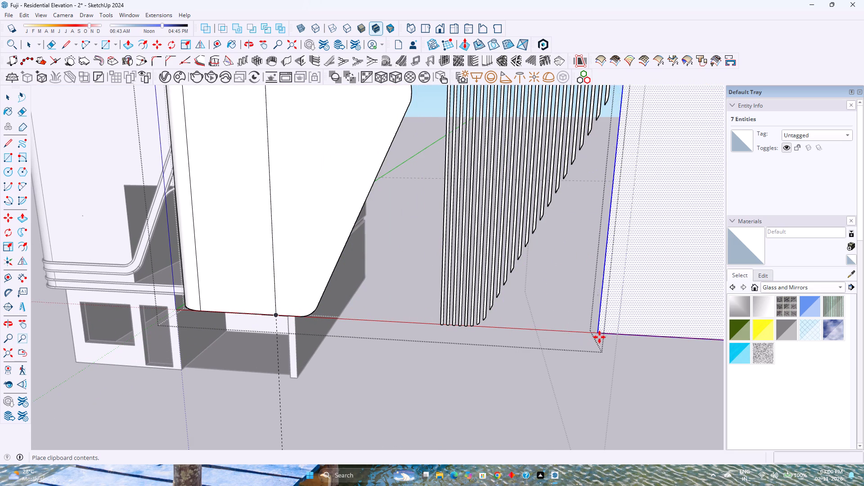
pyautogui.scroll(-3, 651, 335)
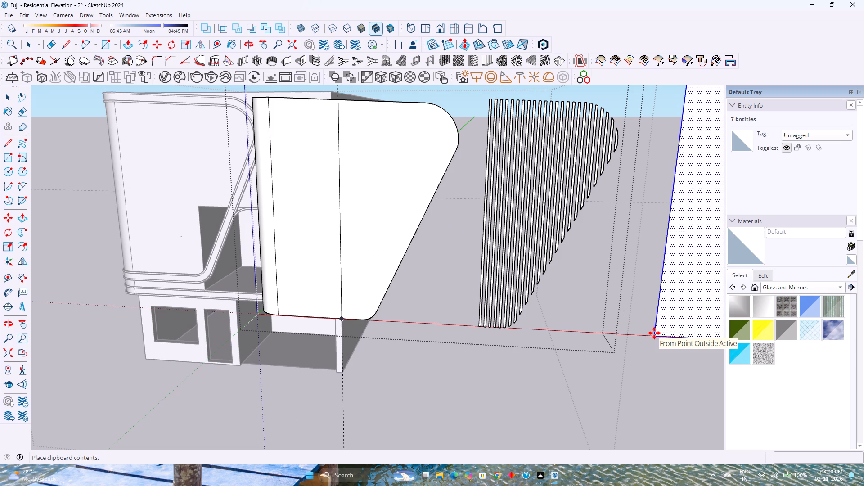
pyautogui.click(654, 333)
pyautogui.keyDown('shift'); pyautogui.moveTo(565, 336); pyautogui.dragTo(469, 342, button='middle'); pyautogui.keyUp('shift')
pyautogui.press('space')
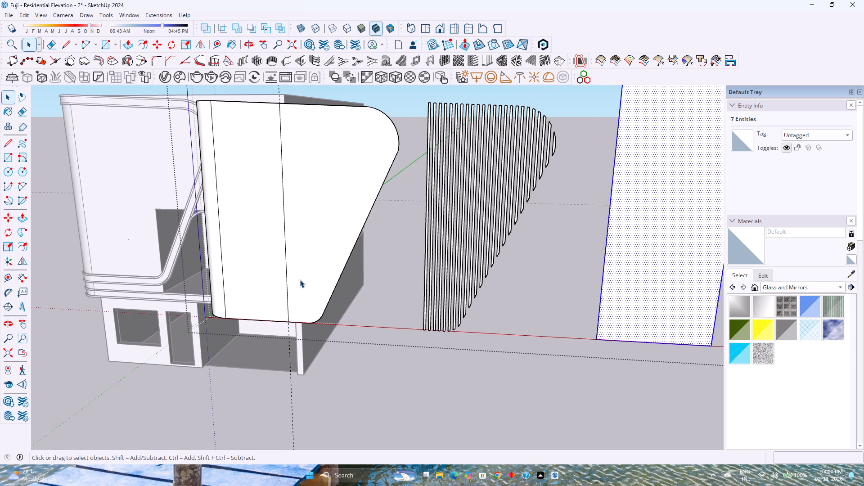
# Copy the curved panel's flat face about 31' 11" along the red axis onto the pasted notched wall face.
pyautogui.click(303, 278)
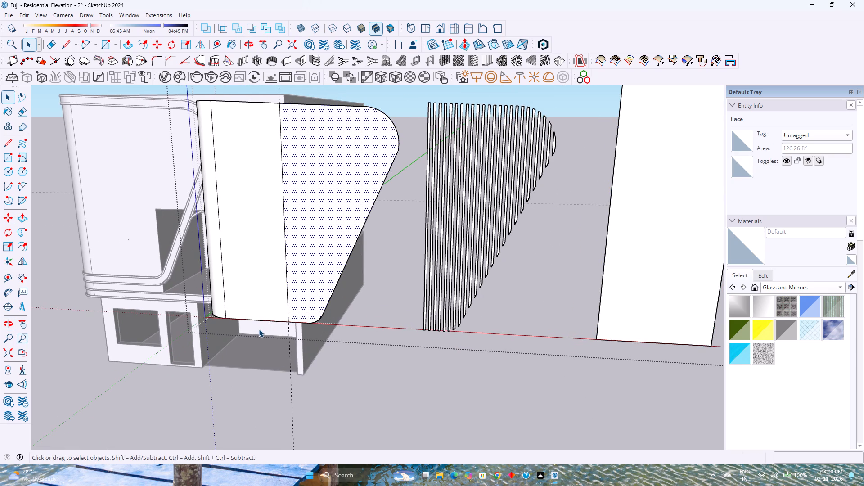
pyautogui.press('m')
pyautogui.click(308, 301)
pyautogui.press('m')
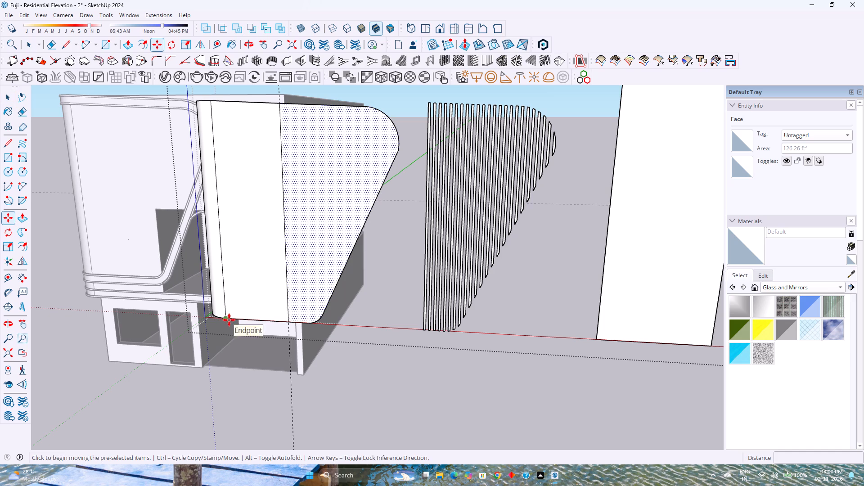
pyautogui.click(229, 320)
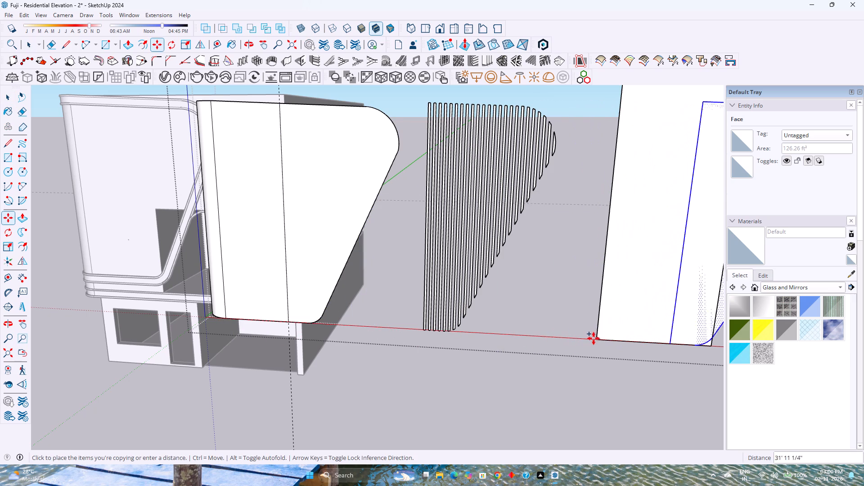
pyautogui.click(595, 338)
pyautogui.keyDown('shift'); pyautogui.moveTo(594, 339); pyautogui.dragTo(328, 363, button='middle'); pyautogui.keyUp('shift')
pyautogui.scroll(-1, 331, 363)
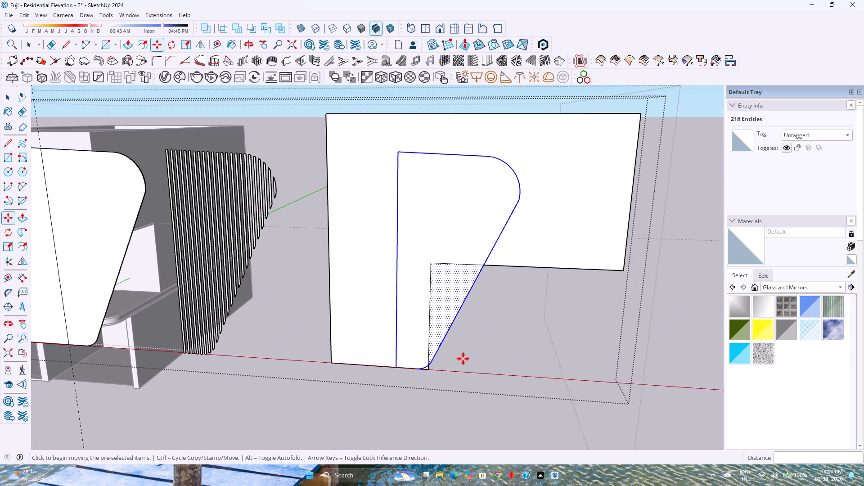
# Delete the notch's vertical edge and the part of its horizontal edge that lie inside the copied curved outline.
pyautogui.scroll(3, 459, 346)
pyautogui.scroll(10, 415, 351)
pyautogui.moveTo(398, 376); pyautogui.dragTo(398, 373, button='middle')
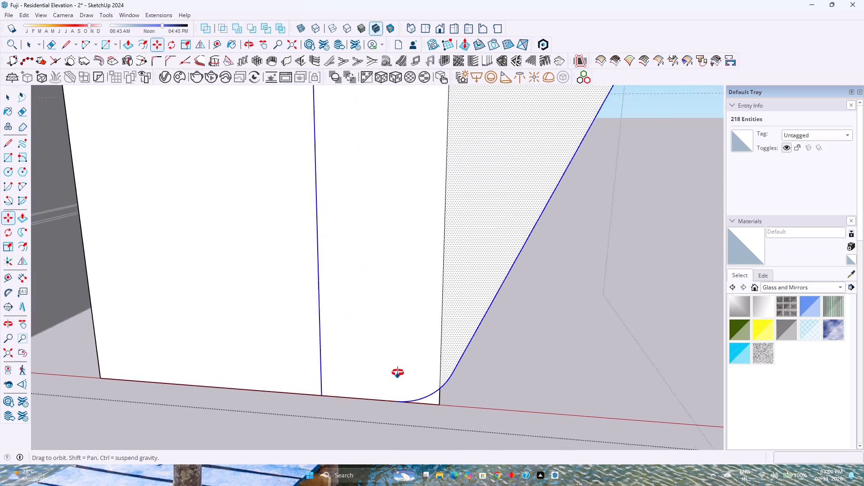
pyautogui.moveTo(398, 373); pyautogui.dragTo(409, 340, button='middle')
pyautogui.press('space')
pyautogui.click(524, 379)
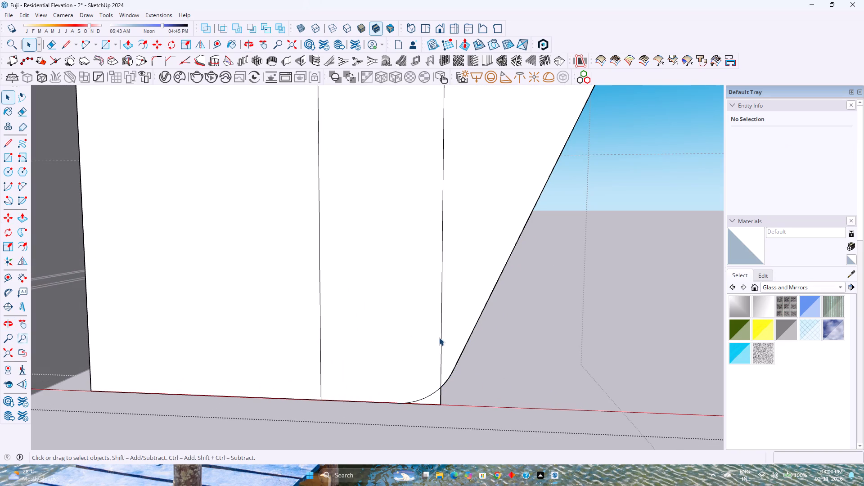
pyautogui.click(441, 337)
pyautogui.scroll(-10, 441, 337)
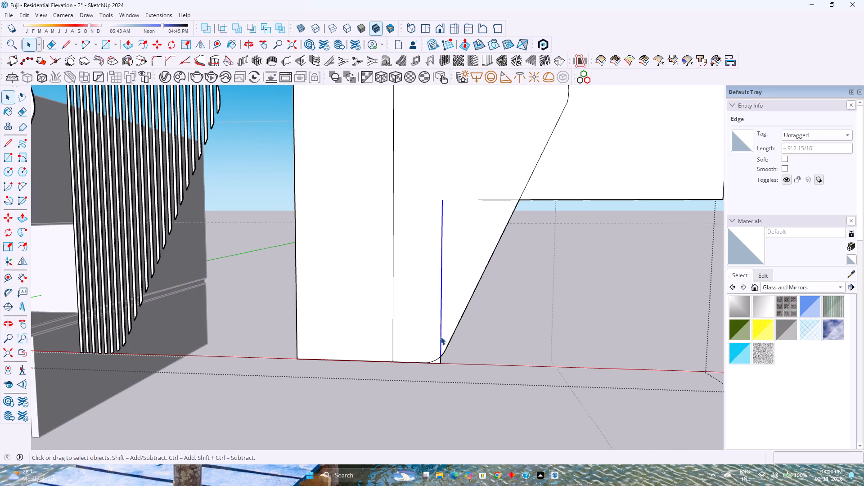
pyautogui.press('Delete')
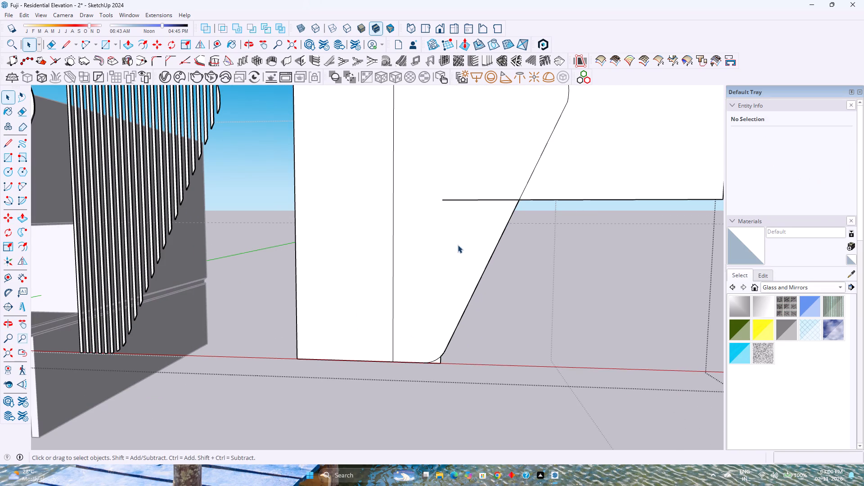
pyautogui.click(465, 200)
pyautogui.press('Delete')
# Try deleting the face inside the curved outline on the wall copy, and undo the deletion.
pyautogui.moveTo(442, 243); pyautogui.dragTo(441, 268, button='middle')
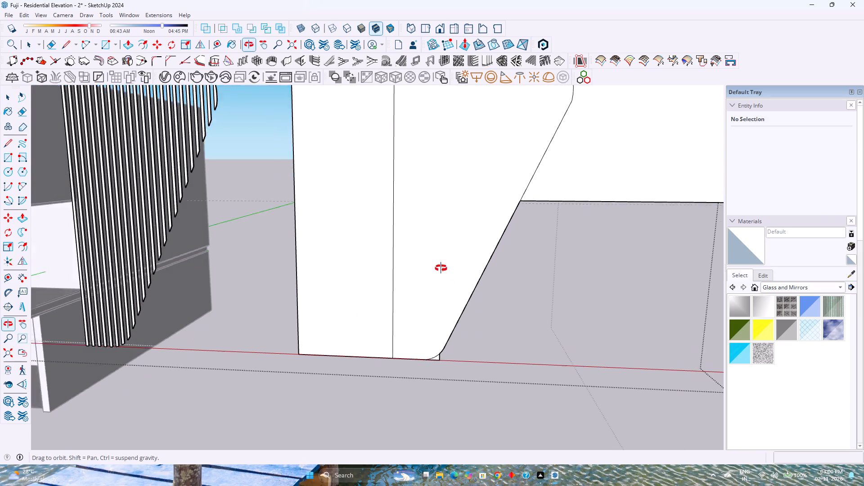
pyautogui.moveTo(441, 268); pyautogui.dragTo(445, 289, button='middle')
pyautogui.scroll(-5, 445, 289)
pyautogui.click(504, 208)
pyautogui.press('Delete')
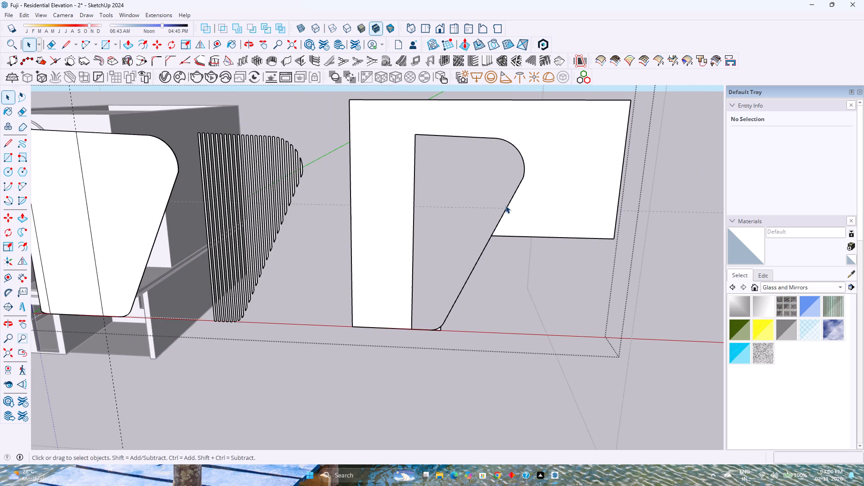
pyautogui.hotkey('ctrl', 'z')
# Erase the copied curved panel's top, vertical, rounded-corner and upper slanted edges lying inside the wall copy.
pyautogui.press('e')
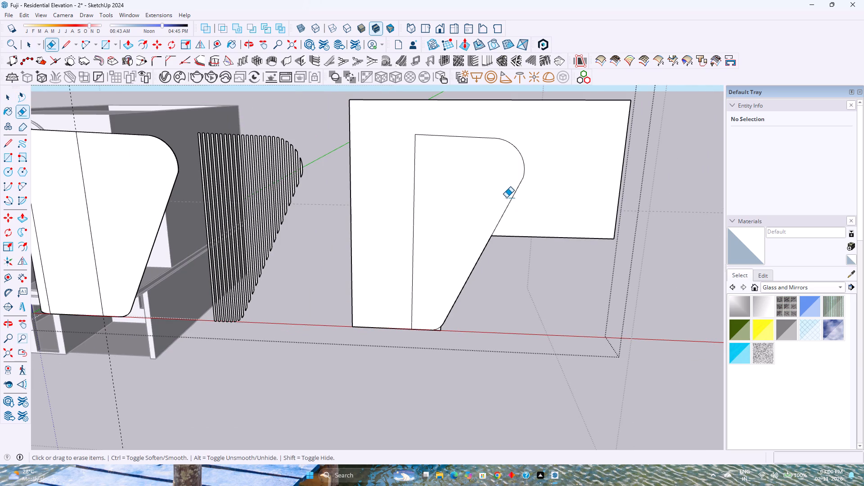
pyautogui.click(482, 138)
pyautogui.moveTo(423, 164); pyautogui.dragTo(402, 174)
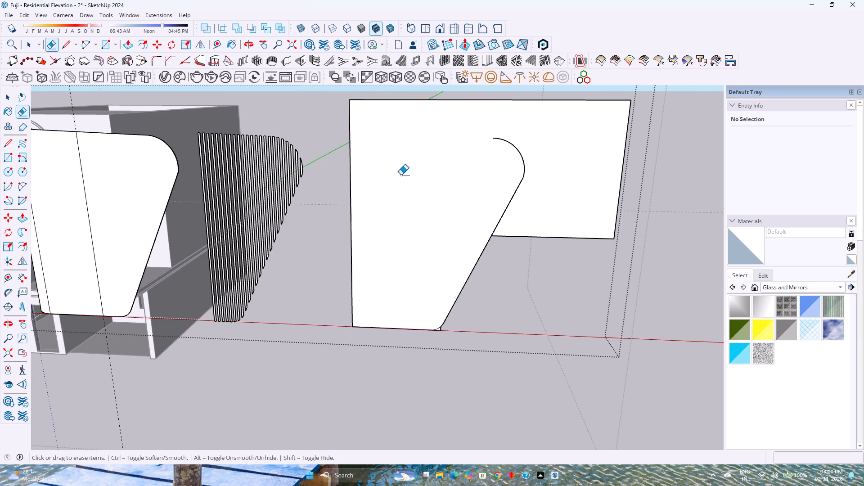
pyautogui.moveTo(509, 153); pyautogui.dragTo(517, 146)
pyautogui.moveTo(525, 181); pyautogui.dragTo(521, 156)
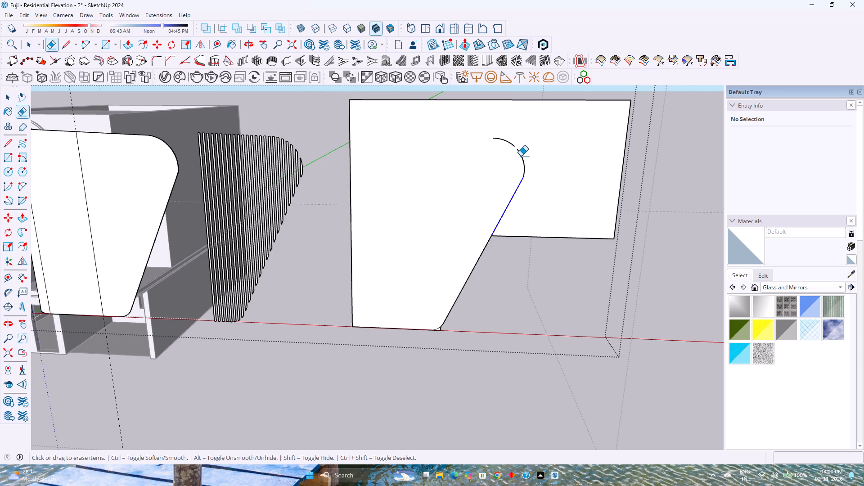
pyautogui.moveTo(521, 156); pyautogui.dragTo(529, 174)
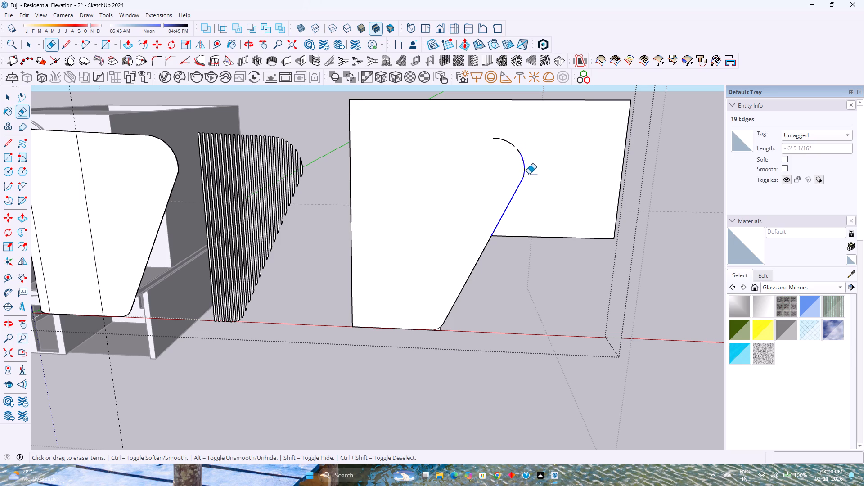
pyautogui.moveTo(529, 174); pyautogui.dragTo(531, 182)
pyautogui.moveTo(524, 169); pyautogui.dragTo(524, 184)
pyautogui.moveTo(522, 154); pyautogui.dragTo(484, 137)
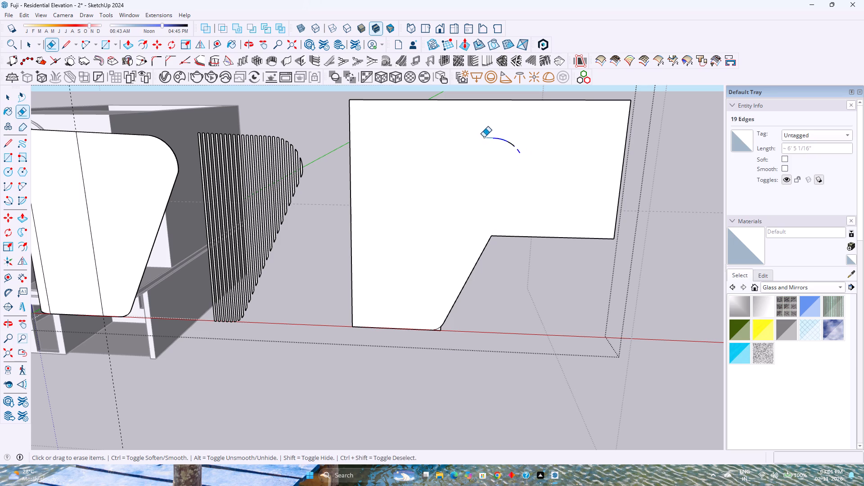
pyautogui.moveTo(484, 137); pyautogui.dragTo(527, 160)
pyautogui.moveTo(515, 148); pyautogui.dragTo(505, 139)
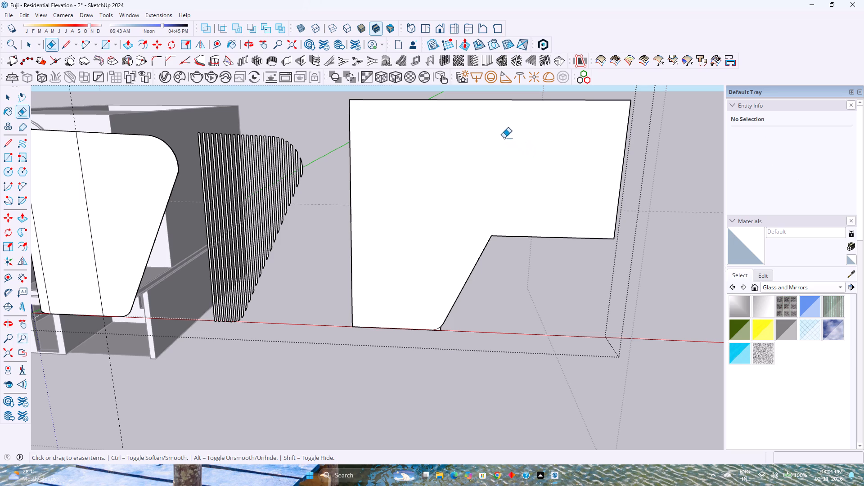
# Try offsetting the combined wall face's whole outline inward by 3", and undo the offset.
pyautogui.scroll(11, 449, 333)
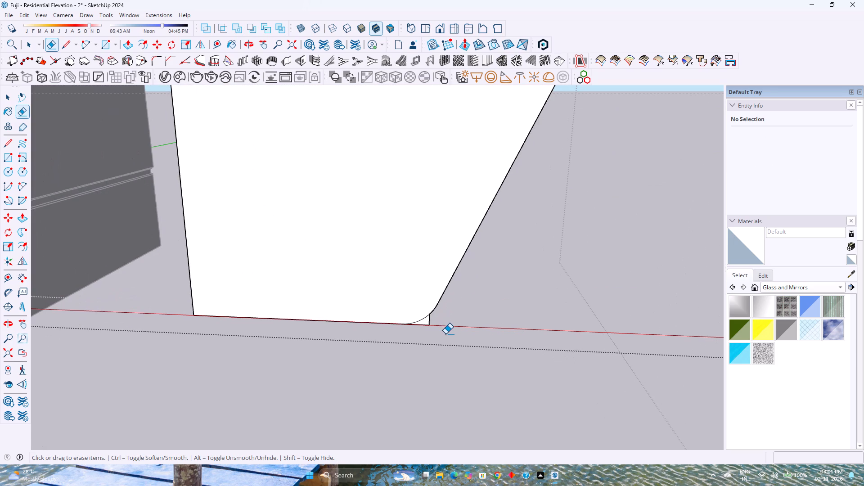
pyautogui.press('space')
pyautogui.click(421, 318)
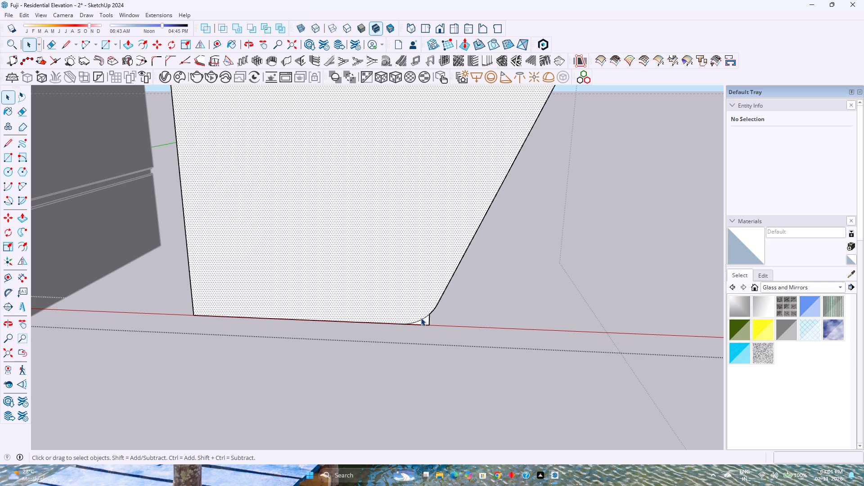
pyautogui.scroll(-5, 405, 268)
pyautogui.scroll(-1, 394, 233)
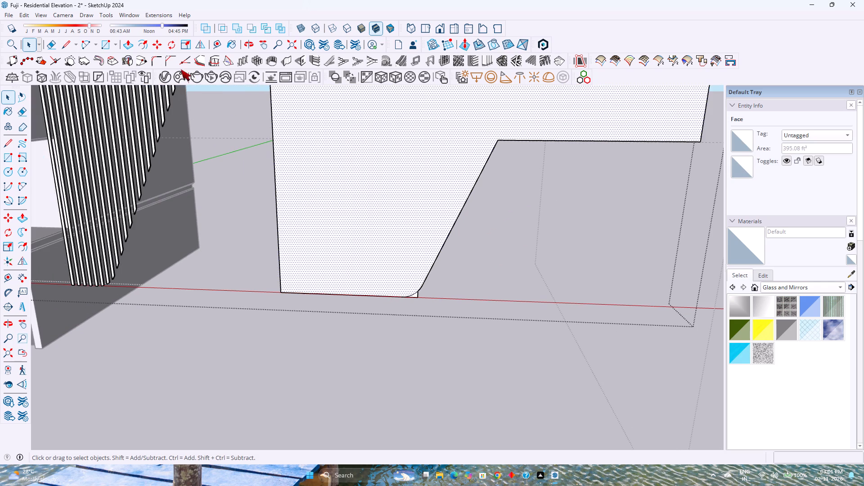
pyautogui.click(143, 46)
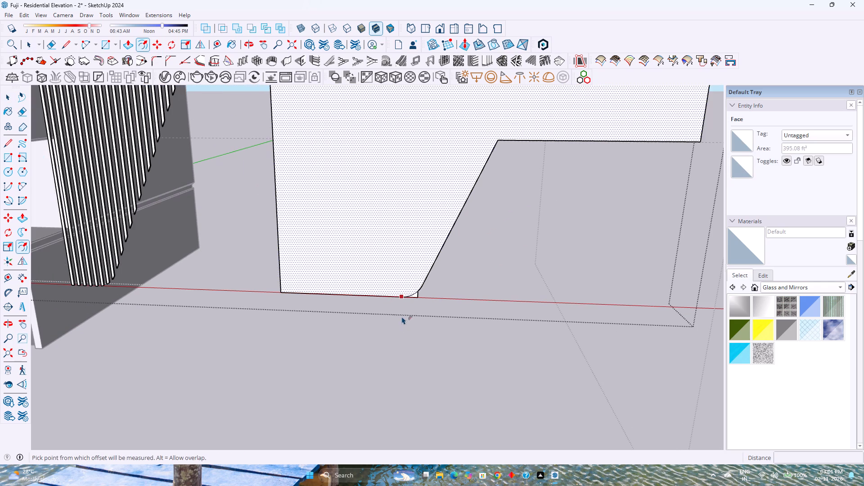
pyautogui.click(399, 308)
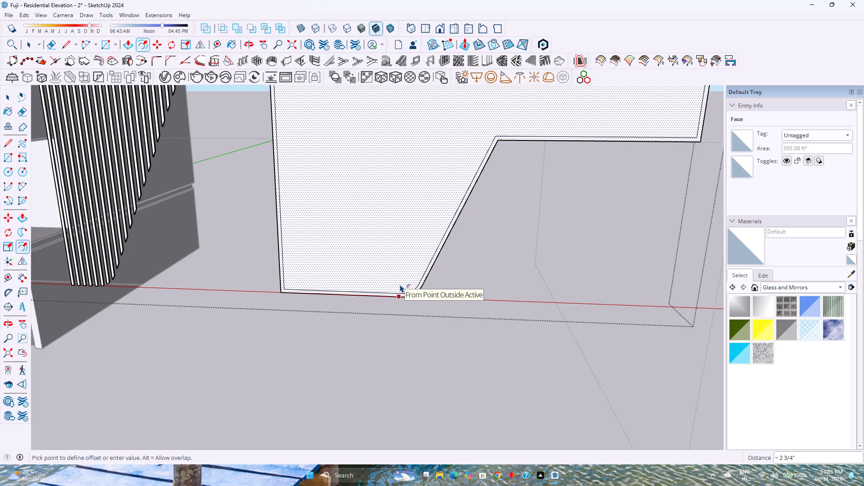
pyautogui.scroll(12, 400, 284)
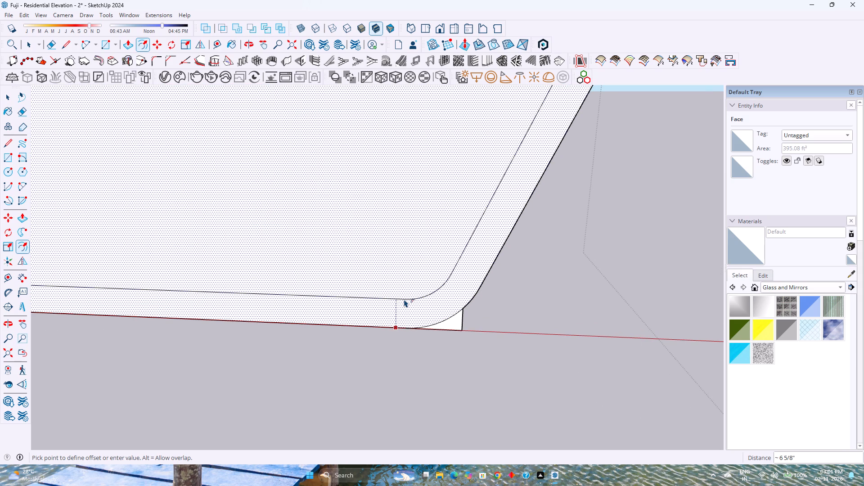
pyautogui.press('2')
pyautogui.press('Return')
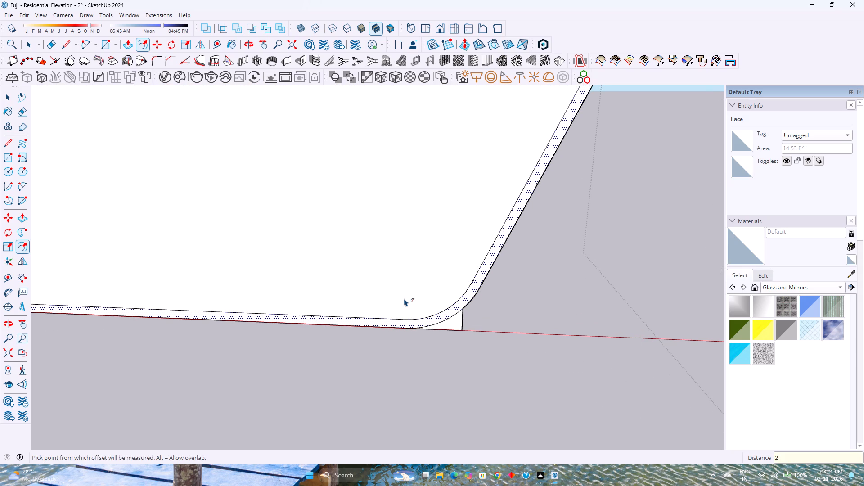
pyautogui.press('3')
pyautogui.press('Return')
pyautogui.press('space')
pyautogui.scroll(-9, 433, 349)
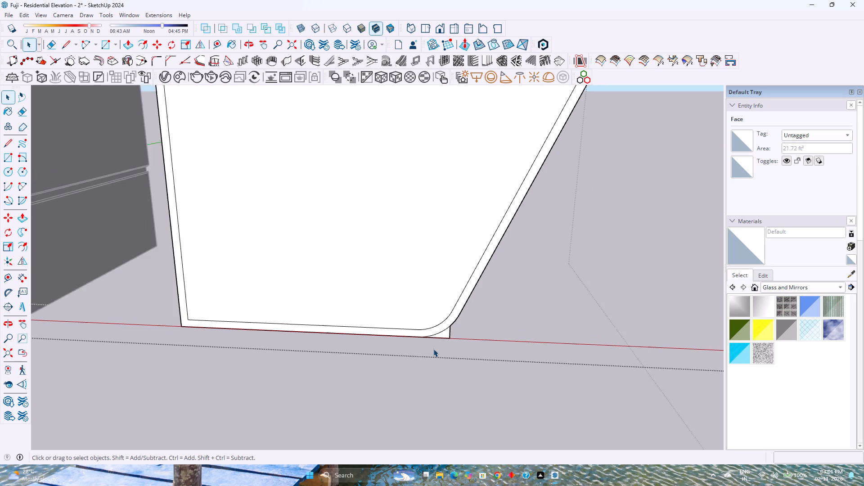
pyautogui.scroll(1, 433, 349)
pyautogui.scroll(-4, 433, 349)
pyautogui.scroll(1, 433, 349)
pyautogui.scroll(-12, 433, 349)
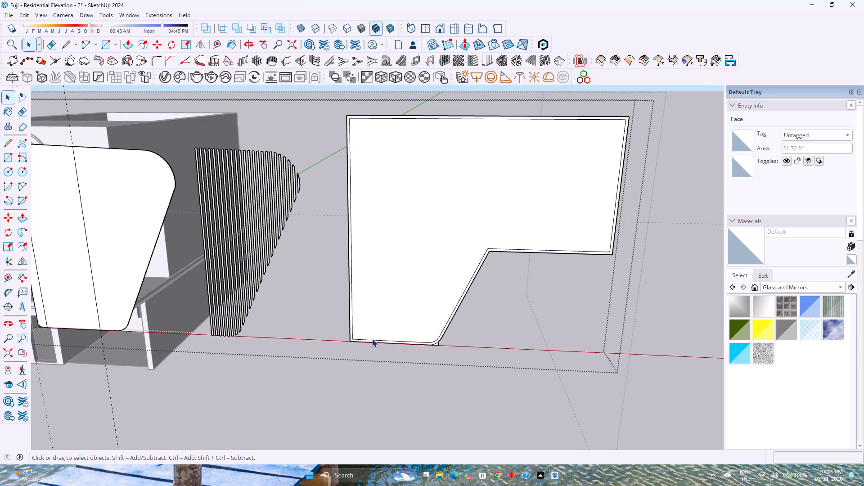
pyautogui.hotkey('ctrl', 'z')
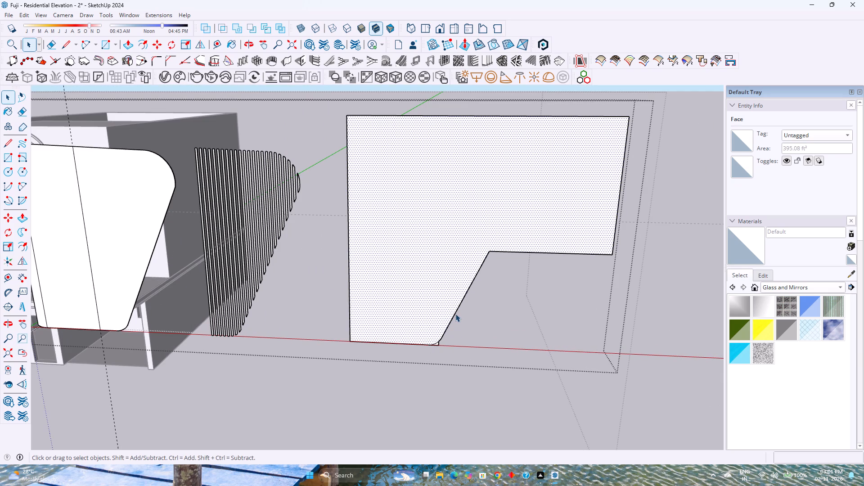
# Erase the leftover square corner edges outside the rounded bottom corner of the combined wall face.
pyautogui.click(455, 314)
pyautogui.scroll(13, 436, 342)
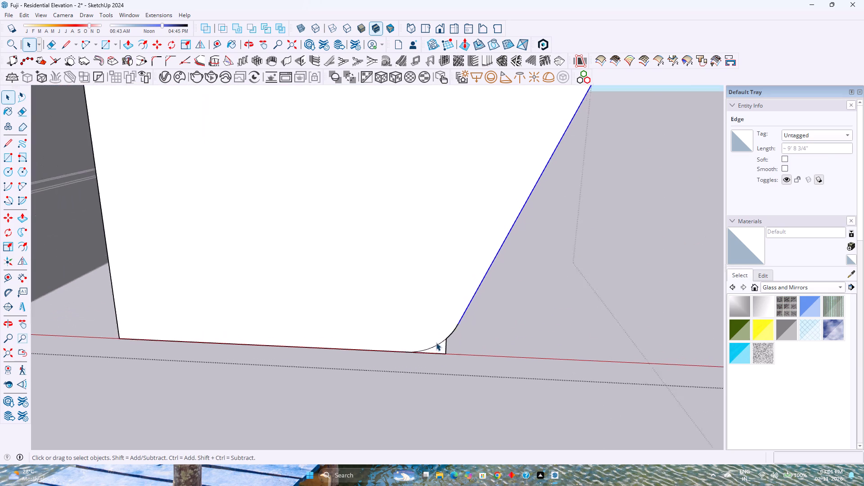
pyautogui.click(437, 345)
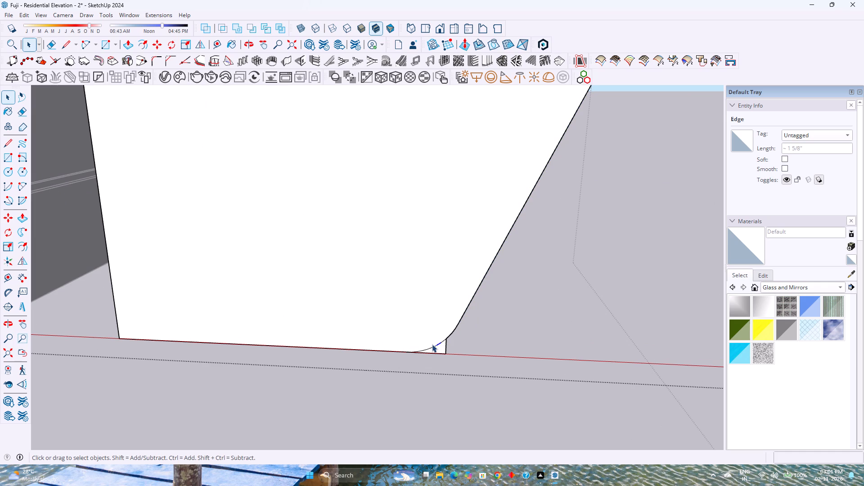
pyautogui.doubleClick(422, 324)
pyautogui.click(432, 346)
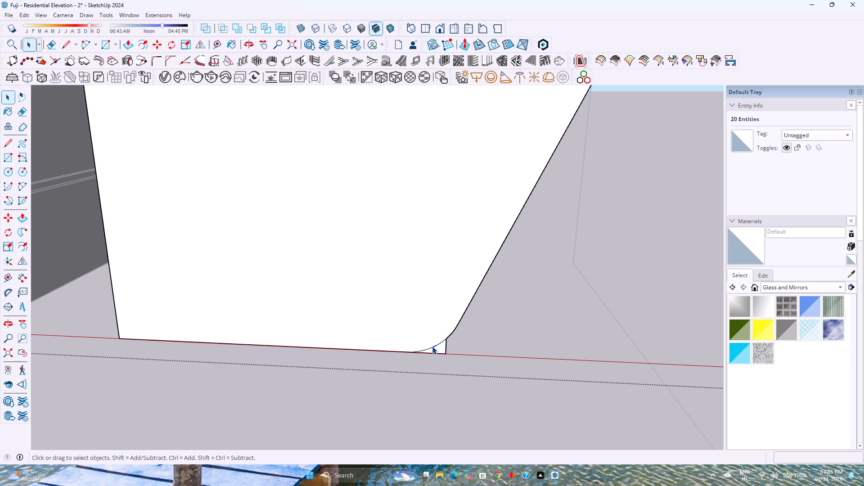
pyautogui.click(432, 347)
pyautogui.click(443, 349)
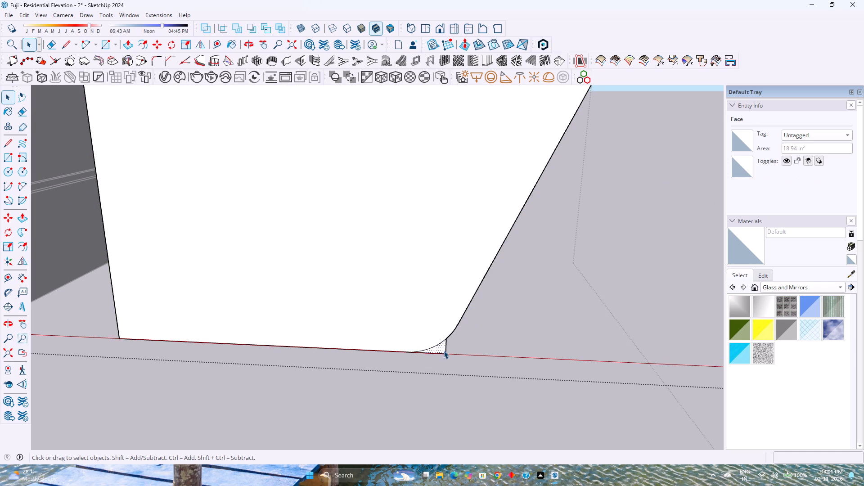
pyautogui.press('e')
pyautogui.moveTo(449, 348); pyautogui.dragTo(429, 355)
# Weld the combined face's bottom edge, rounded corner and slanted edge into one curve.
pyautogui.scroll(-3, 446, 348)
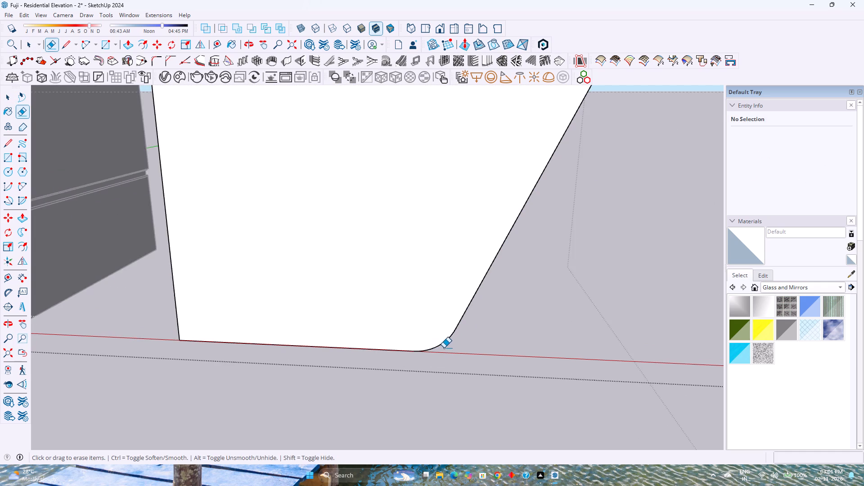
pyautogui.scroll(-17, 444, 348)
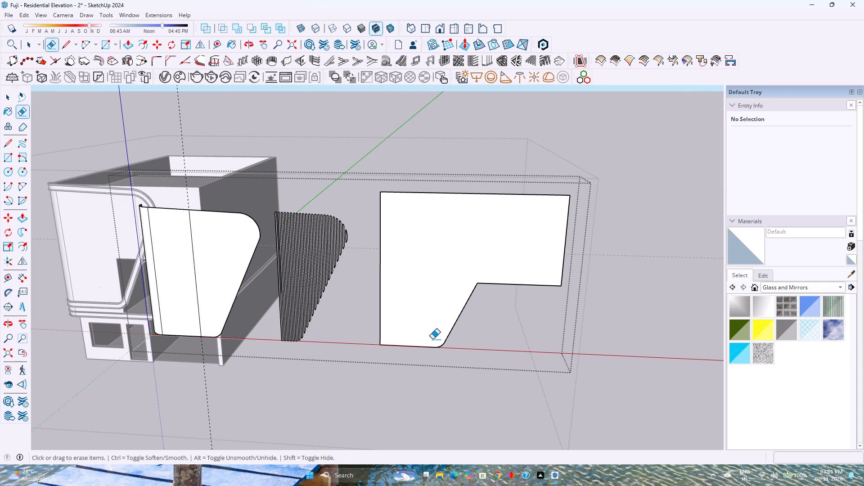
pyautogui.scroll(3, 401, 323)
pyautogui.scroll(-3, 401, 323)
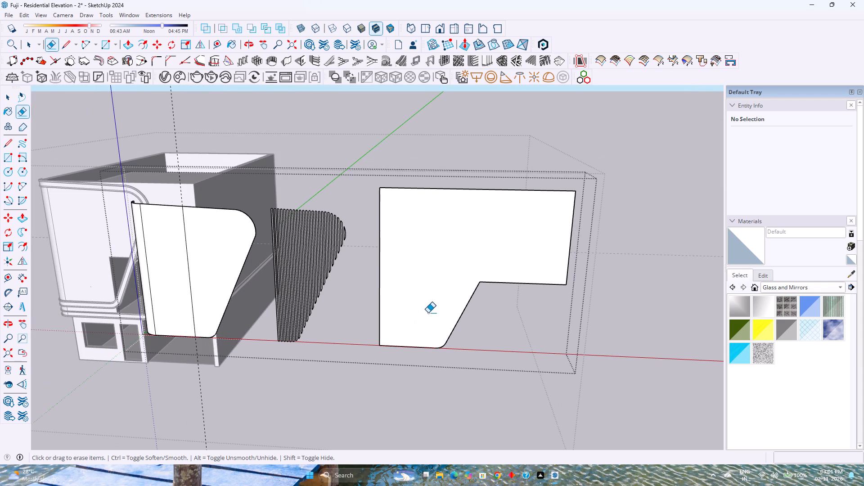
pyautogui.press('space')
pyautogui.click(459, 318)
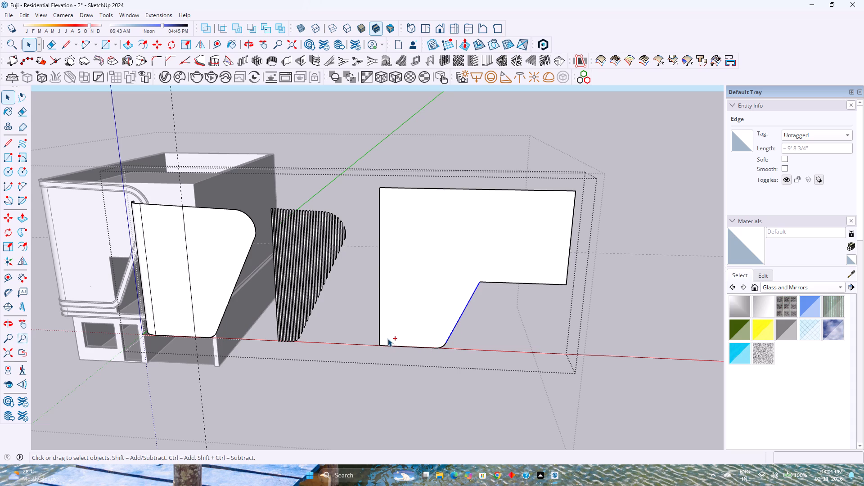
pyautogui.keyDown('ctrl'); pyautogui.moveTo(387, 338); pyautogui.dragTo(460, 361); pyautogui.keyUp('ctrl')
pyautogui.keyDown('ctrl'); pyautogui.moveTo(385, 337); pyautogui.dragTo(452, 378); pyautogui.keyUp('ctrl')
pyautogui.keyDown('ctrl'); pyautogui.moveTo(452, 375); pyautogui.dragTo(379, 338); pyautogui.keyUp('ctrl')
pyautogui.keyDown('ctrl'); pyautogui.moveTo(379, 338); pyautogui.dragTo(373, 339); pyautogui.keyUp('ctrl')
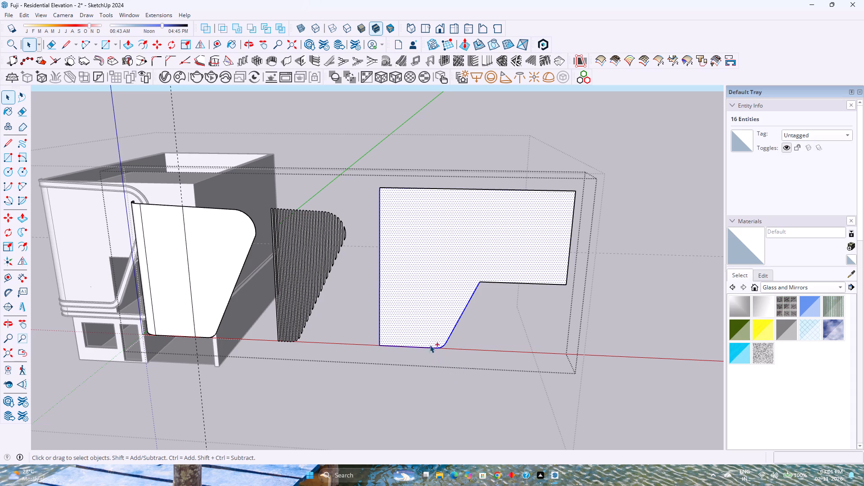
pyautogui.moveTo(452, 356); pyautogui.dragTo(470, 369)
pyautogui.moveTo(479, 375); pyautogui.dragTo(396, 293)
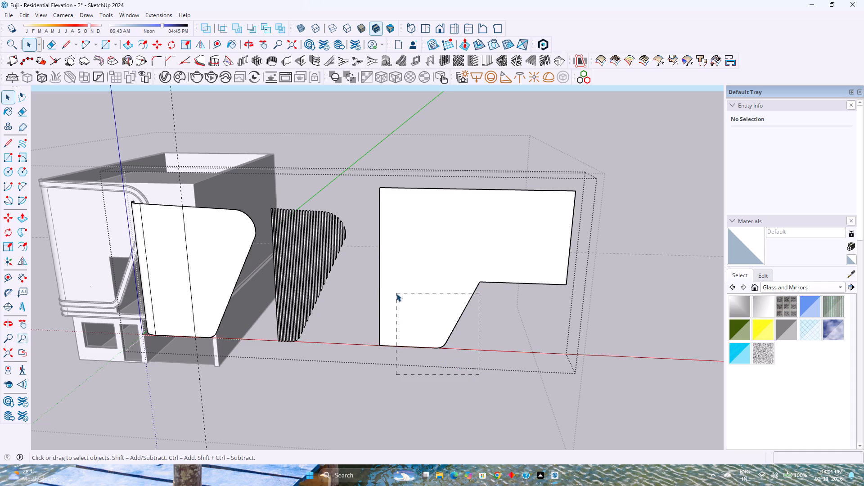
pyautogui.rightClick(445, 342)
pyautogui.click(482, 224)
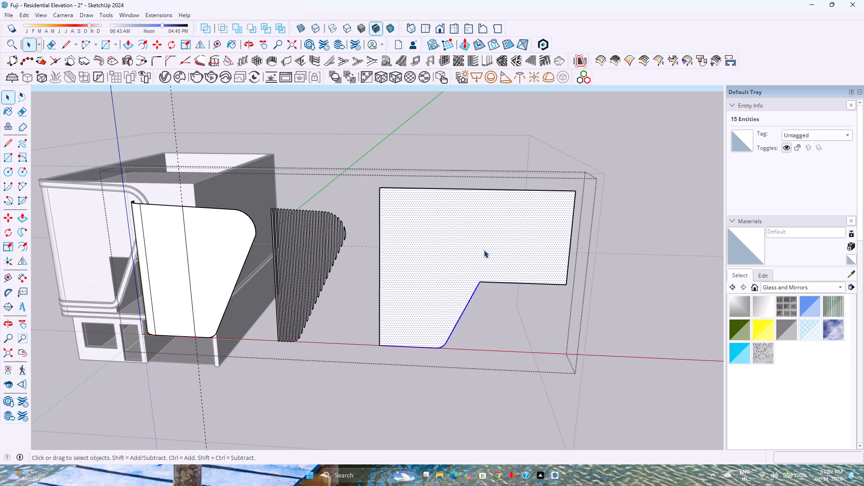
# Offset the welded bottom, rounded-corner and slanted curve inward by 3".
pyautogui.keyDown('ctrl'); pyautogui.click(505, 283); pyautogui.keyUp('ctrl')
pyautogui.click(139, 46)
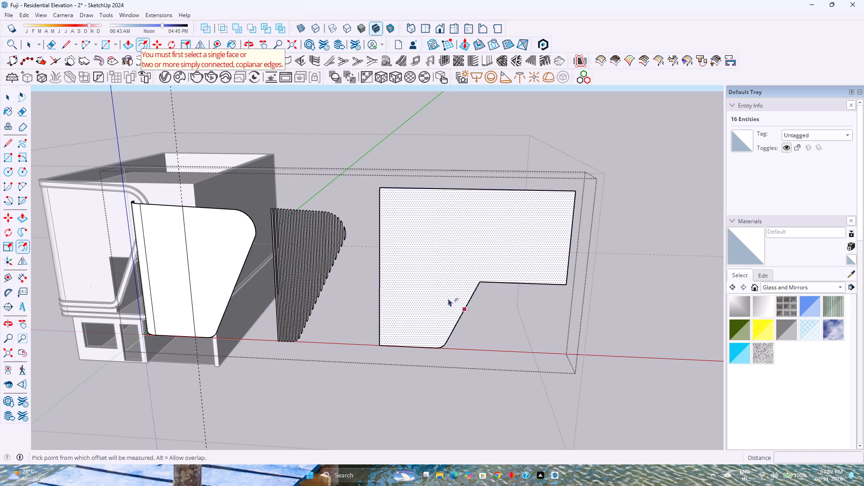
pyautogui.click(468, 301)
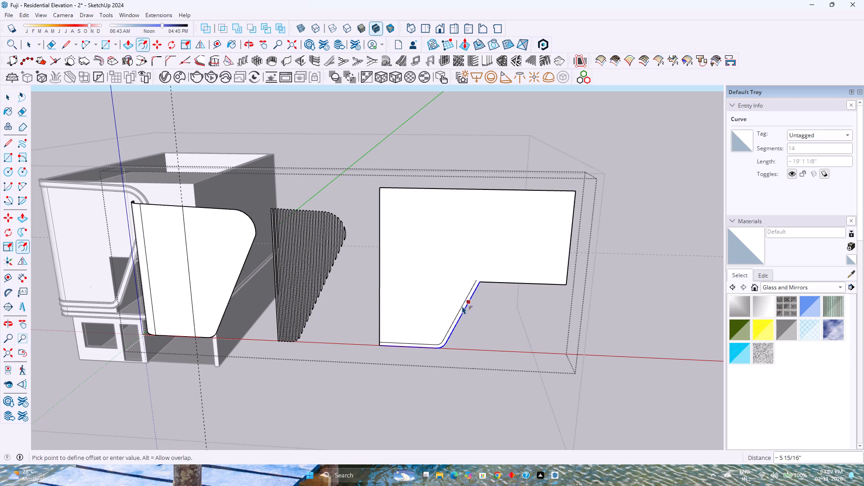
pyautogui.press('3')
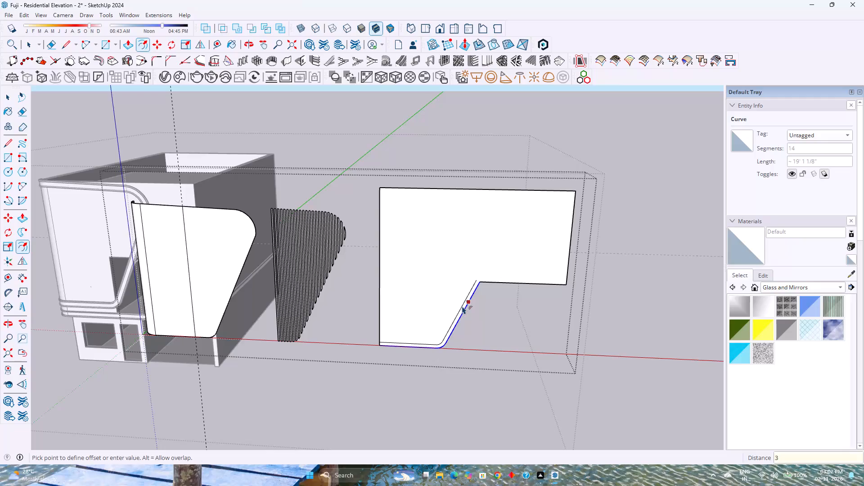
pyautogui.press('Return')
# Offset the combined wall face's whole outline inward by 3".
pyautogui.scroll(6, 467, 281)
pyautogui.scroll(2, 505, 279)
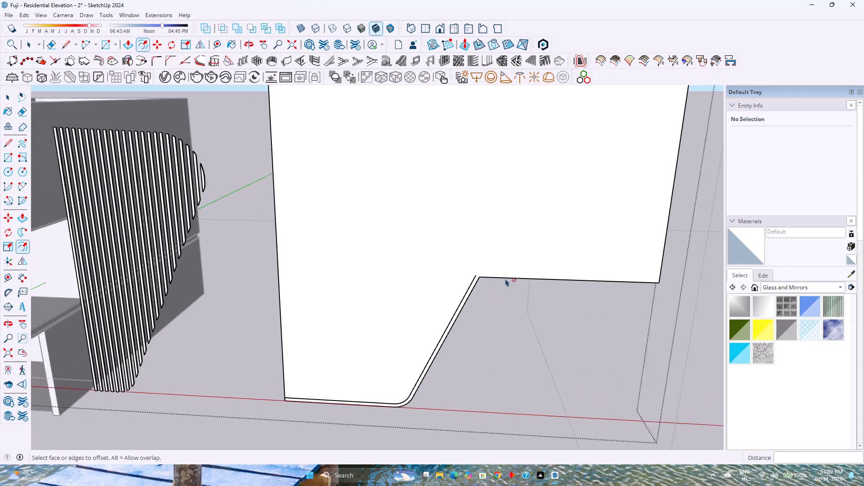
pyautogui.click(507, 274)
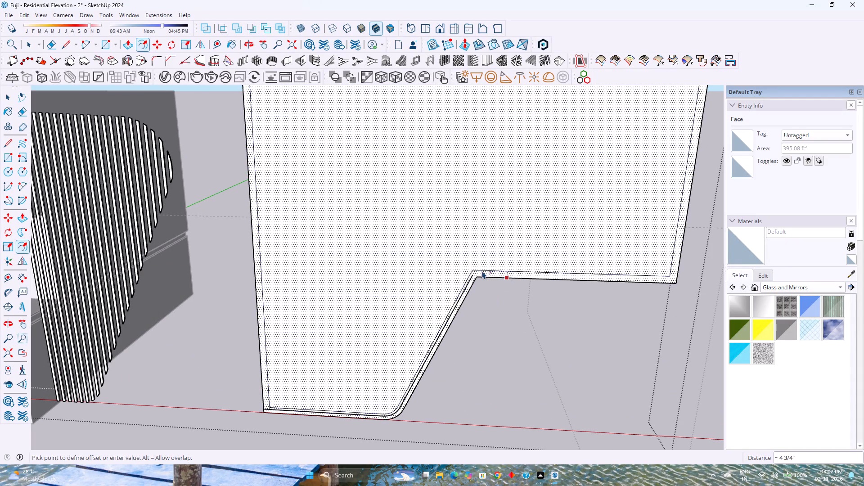
pyautogui.scroll(4, 469, 273)
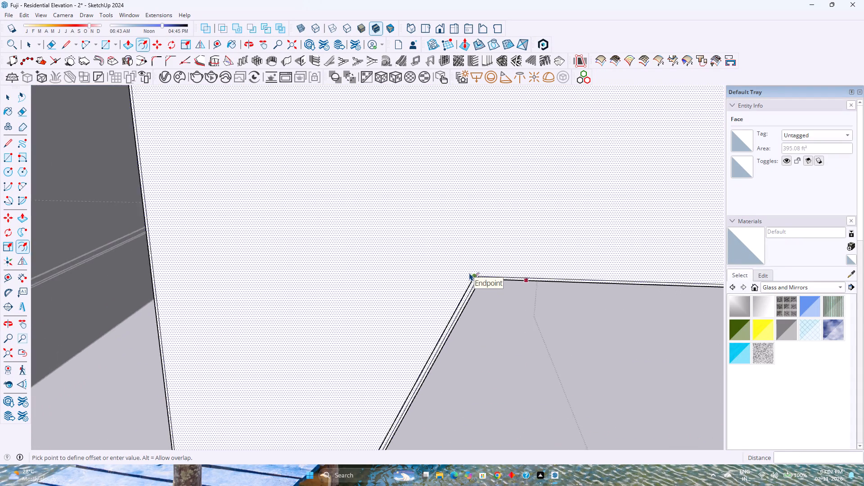
pyautogui.scroll(8, 469, 273)
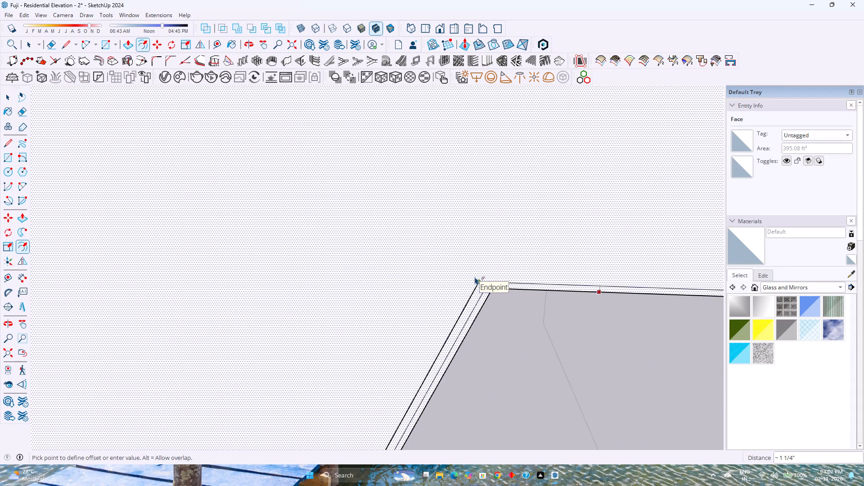
pyautogui.press('3')
pyautogui.press('Return')
pyautogui.press('space')
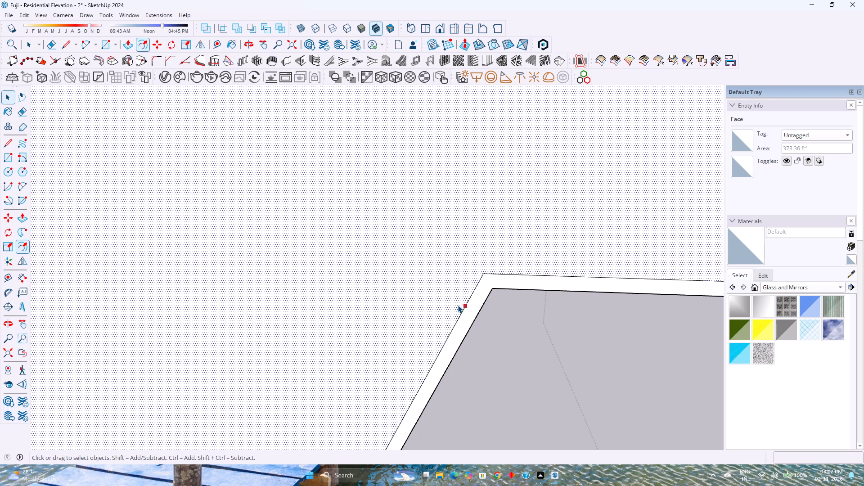
# Delete the inner offset edges along the combined face's two vertical sides and its top.
pyautogui.scroll(-14, 458, 305)
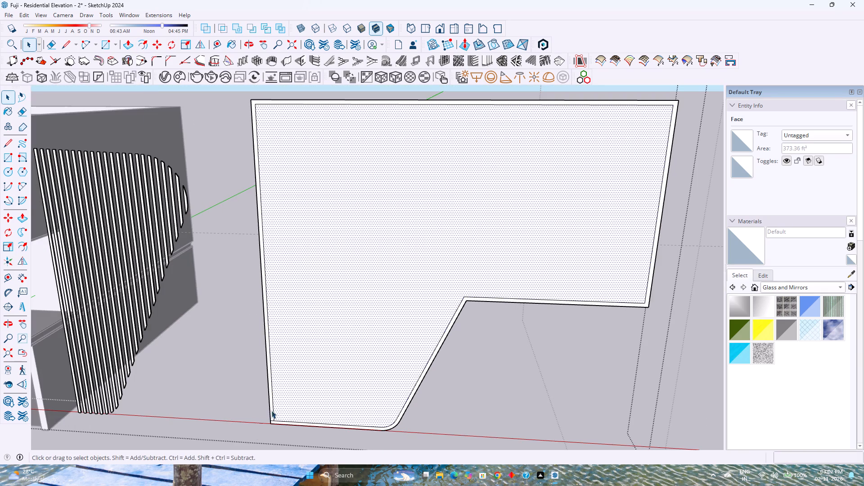
pyautogui.click(273, 401)
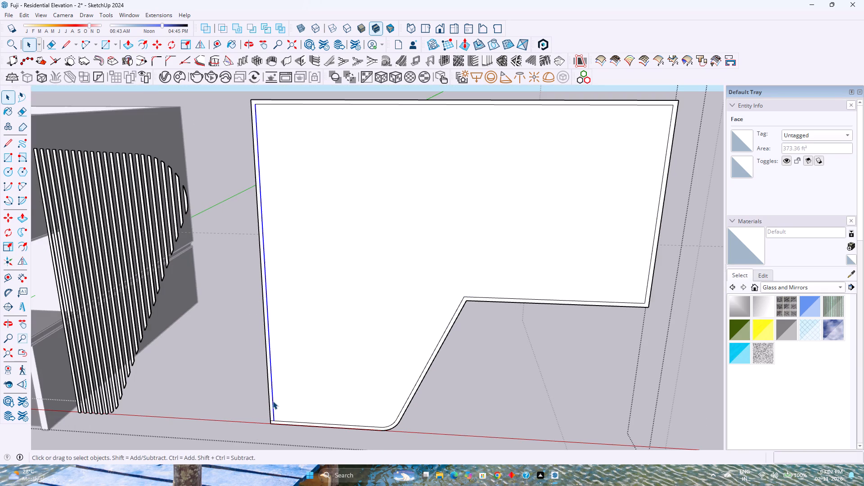
pyautogui.press('Delete')
pyautogui.click(551, 105)
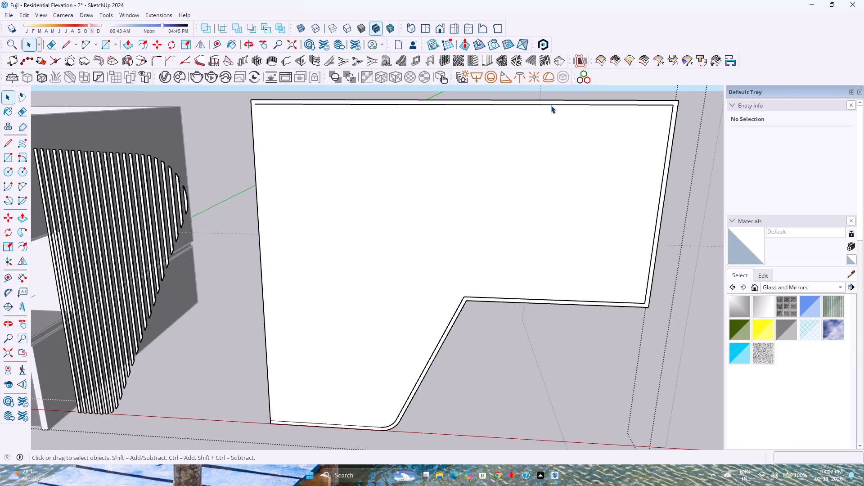
pyautogui.press('Delete')
pyautogui.click(667, 139)
pyautogui.press('Delete')
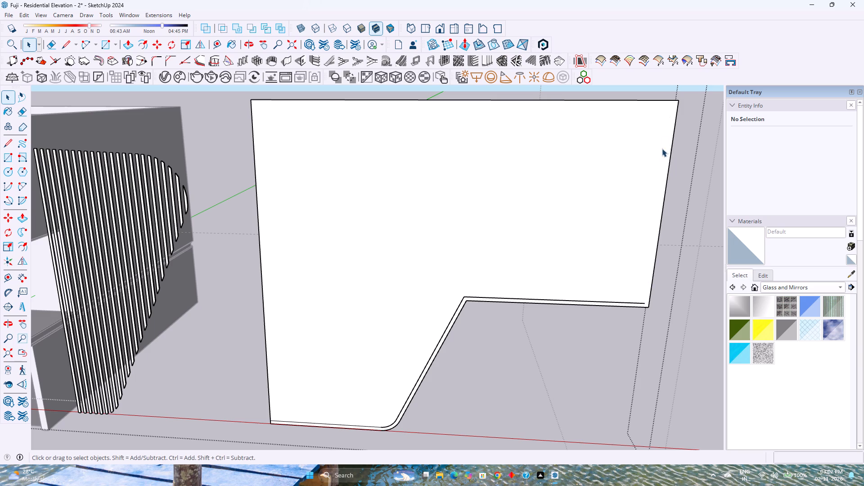
# Draw a 3" line extending the horizontal offset edge above the recess out to the face's outer vertical edge.
pyautogui.scroll(-3, 493, 269)
pyautogui.scroll(7, 412, 402)
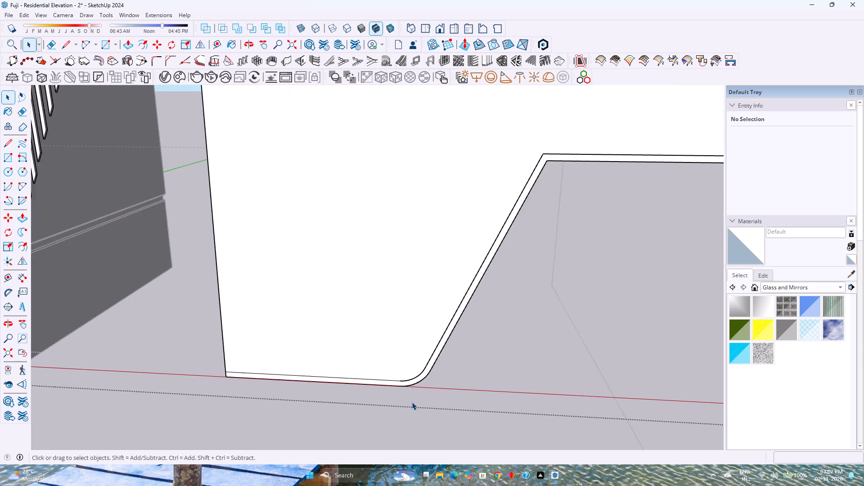
pyautogui.scroll(5, 412, 402)
pyautogui.scroll(-8, 406, 394)
pyautogui.keyDown('shift'); pyautogui.moveTo(423, 336); pyautogui.dragTo(386, 341, button='middle'); pyautogui.keyUp('shift')
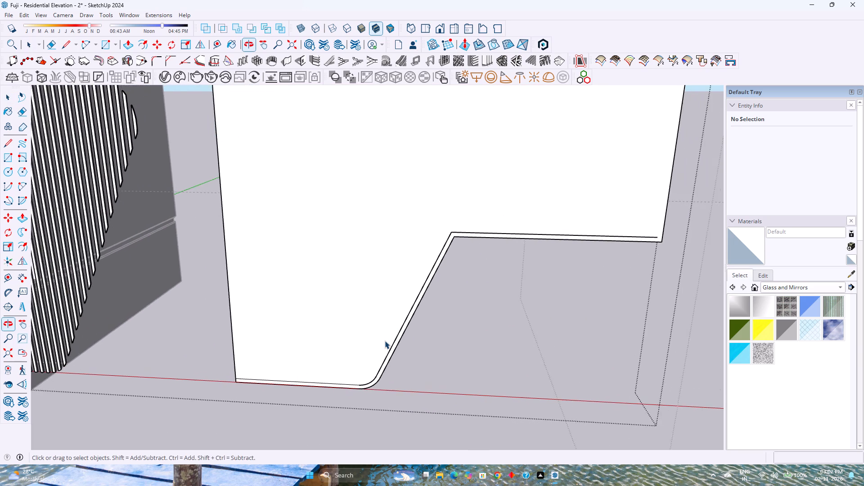
pyautogui.scroll(-3, 385, 341)
pyautogui.keyDown('shift'); pyautogui.moveTo(428, 321); pyautogui.dragTo(400, 330, button='middle'); pyautogui.keyUp('shift')
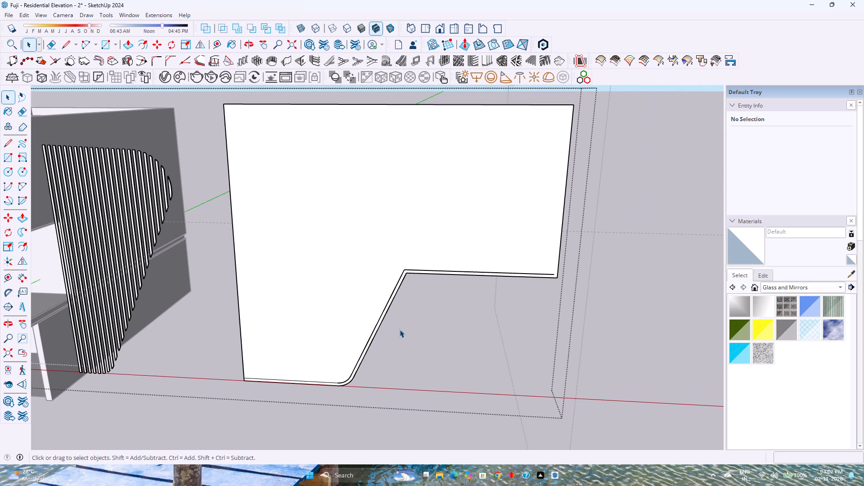
pyautogui.keyDown('shift'); pyautogui.moveTo(400, 318); pyautogui.dragTo(473, 315, button='middle'); pyautogui.keyUp('shift')
pyautogui.scroll(-2, 480, 313)
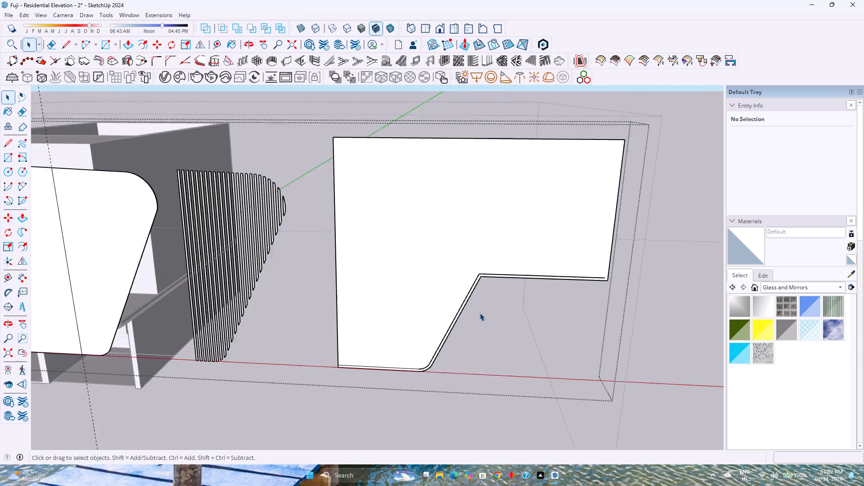
pyautogui.scroll(-2, 480, 313)
pyautogui.keyDown('shift'); pyautogui.moveTo(403, 311); pyautogui.dragTo(448, 288, button='middle'); pyautogui.keyUp('shift')
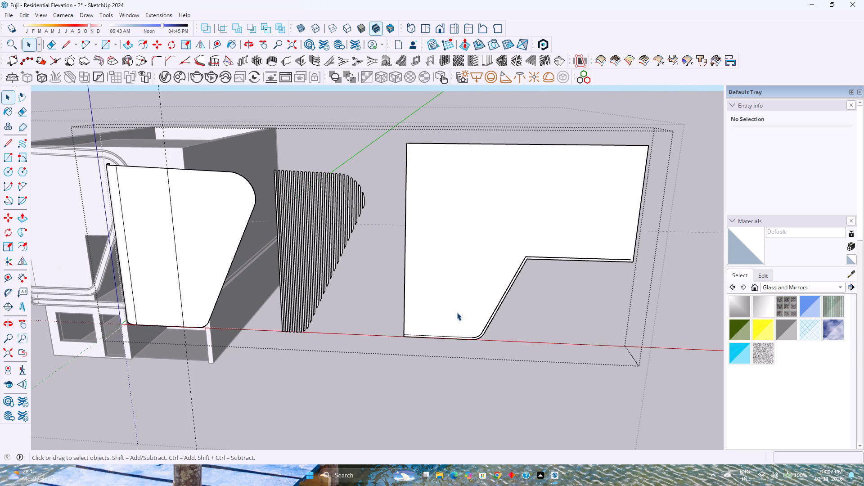
pyautogui.keyDown('shift'); pyautogui.moveTo(528, 321); pyautogui.dragTo(399, 305, button='middle'); pyautogui.keyUp('shift')
pyautogui.scroll(6, 510, 223)
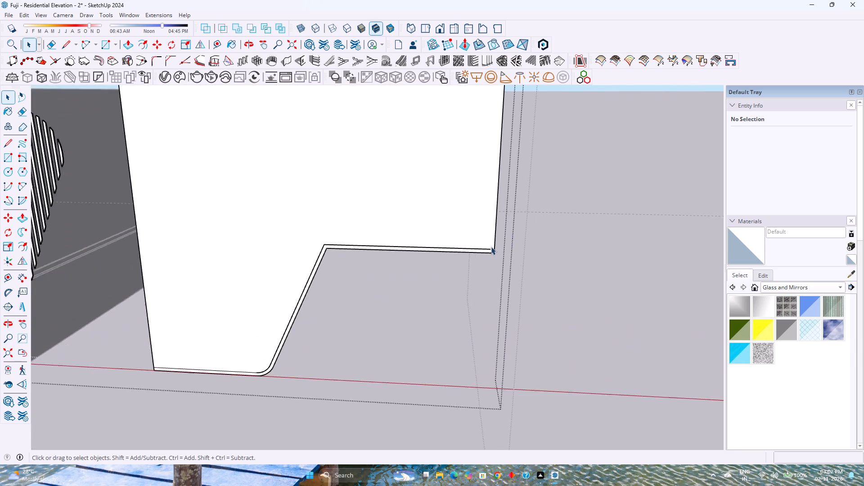
pyautogui.scroll(3, 491, 247)
pyautogui.press('l')
pyautogui.click(490, 250)
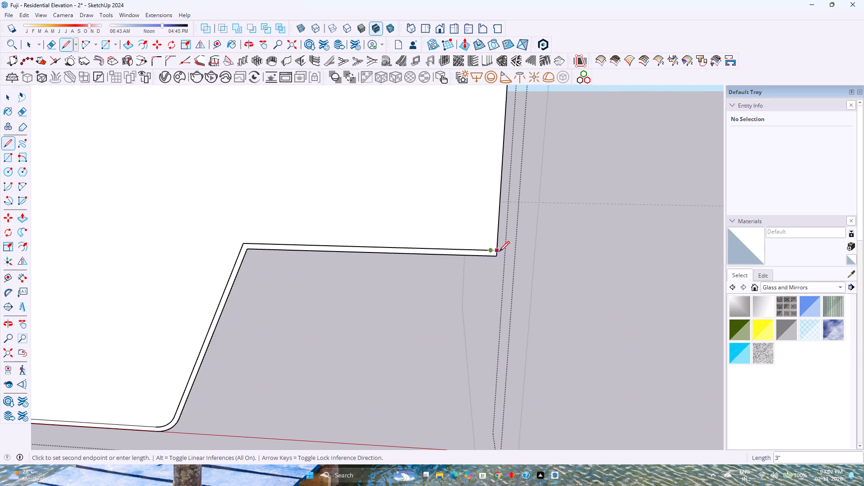
pyautogui.click(499, 252)
pyautogui.press('space')
# Delete the outer bottom-and-slanted curve, the recess's outer horizontal edge and the stub at the face's square bottom corner.
pyautogui.press('e')
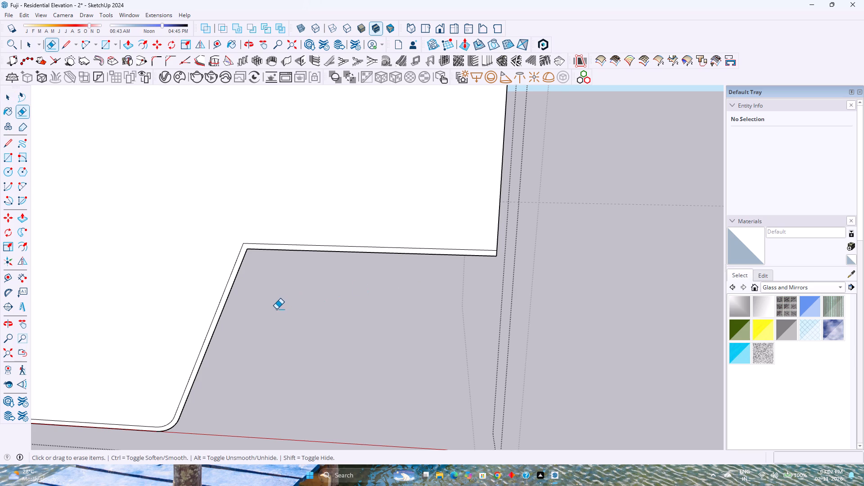
pyautogui.keyDown('shift'); pyautogui.moveTo(274, 310); pyautogui.dragTo(324, 279, button='middle'); pyautogui.keyUp('shift')
pyautogui.keyDown('shift'); pyautogui.moveTo(268, 305); pyautogui.dragTo(432, 245, button='middle'); pyautogui.keyUp('shift')
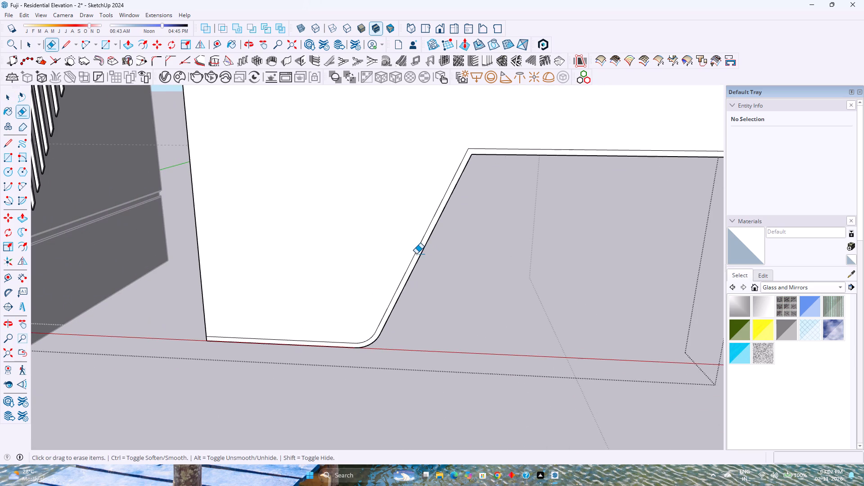
pyautogui.press('space')
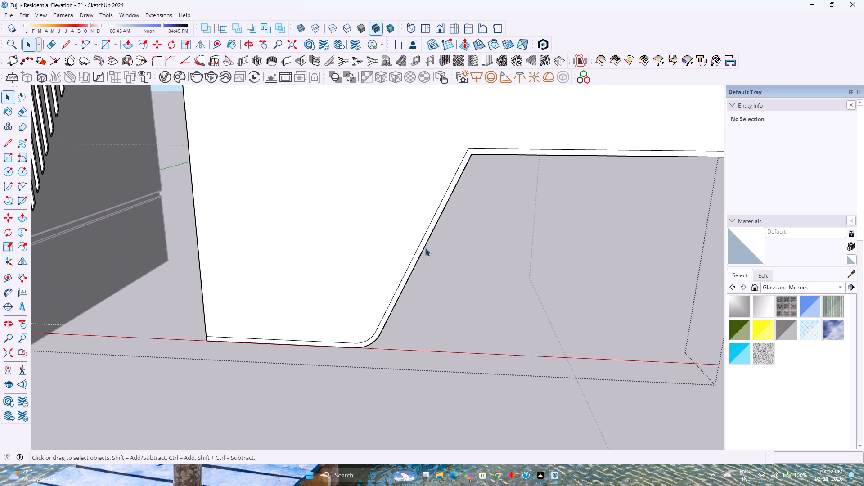
pyautogui.click(425, 247)
pyautogui.press('Delete')
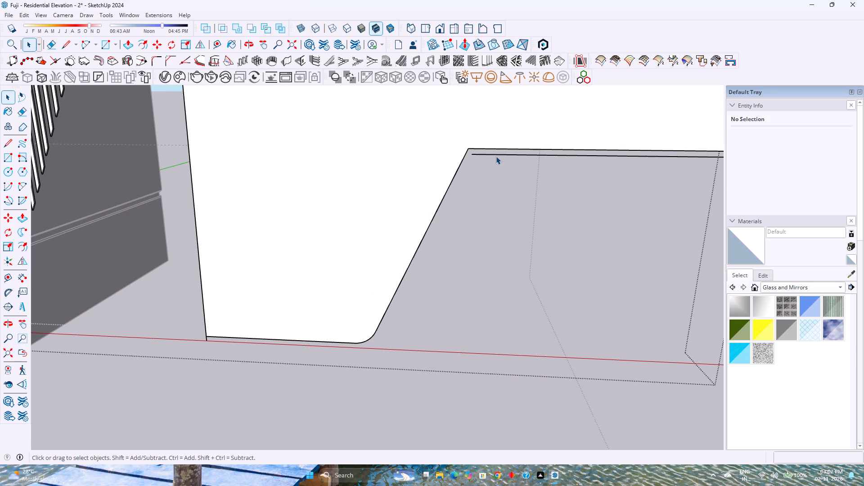
pyautogui.click(496, 154)
pyautogui.press('Delete')
pyautogui.keyDown('shift'); pyautogui.moveTo(465, 233); pyautogui.dragTo(407, 252, button='middle'); pyautogui.keyUp('shift')
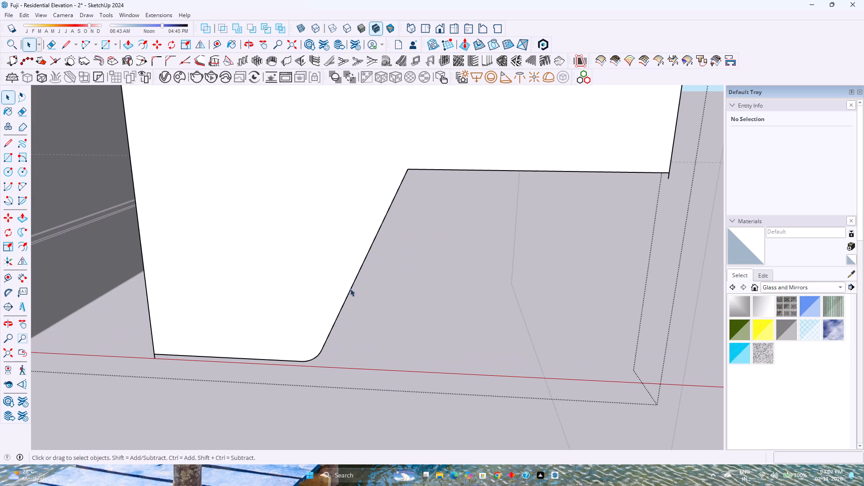
pyautogui.click(154, 356)
pyautogui.press('Delete')
# Place a vertical guide 8' in from the face's short vertical edge beside the recess.
pyautogui.scroll(-3, 216, 330)
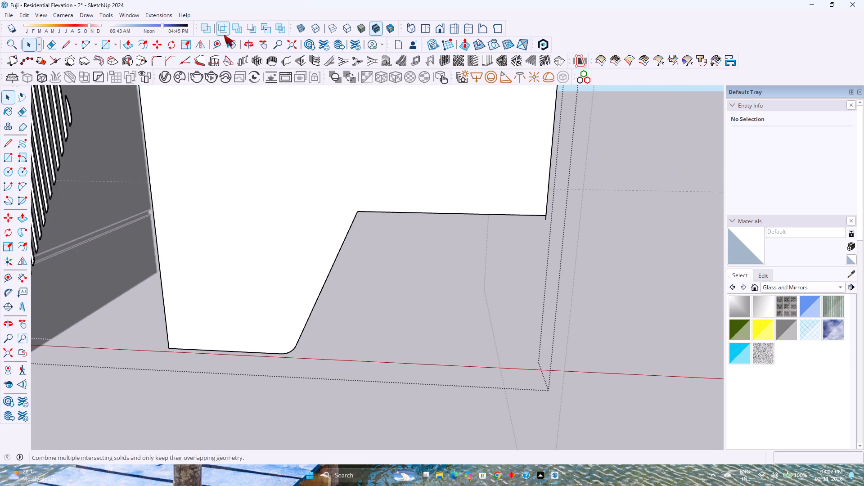
pyautogui.click(217, 45)
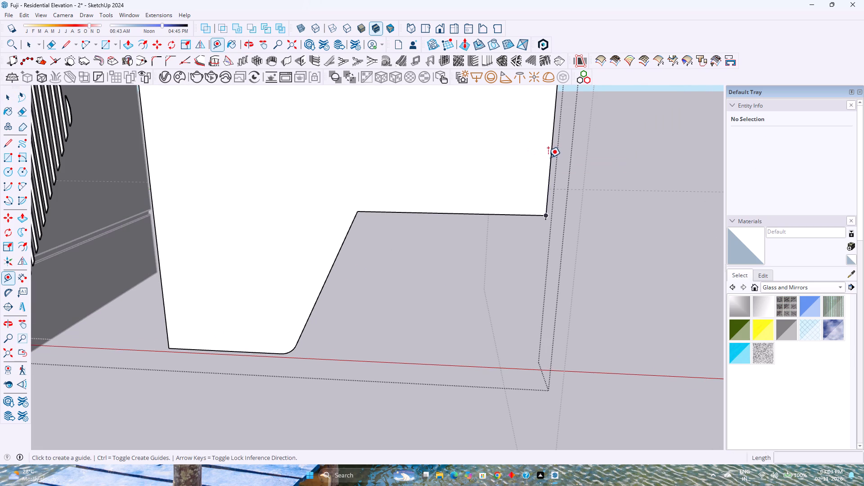
pyautogui.click(549, 158)
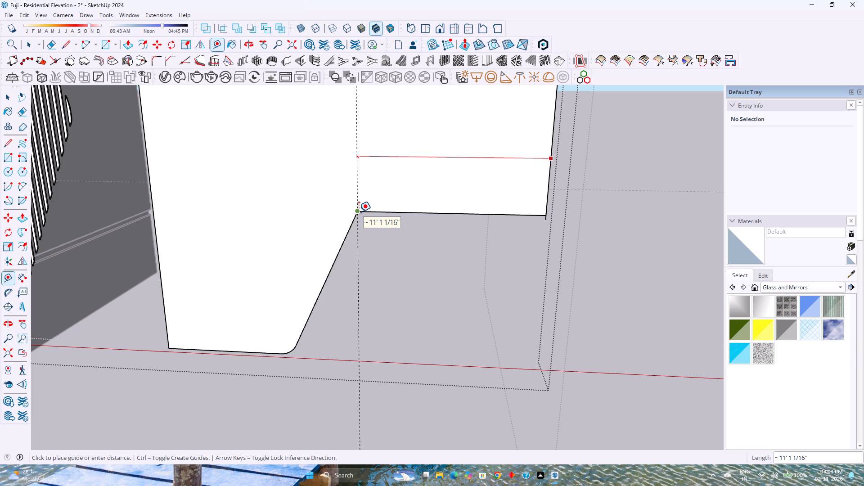
pyautogui.write("7'")
pyautogui.press('Return')
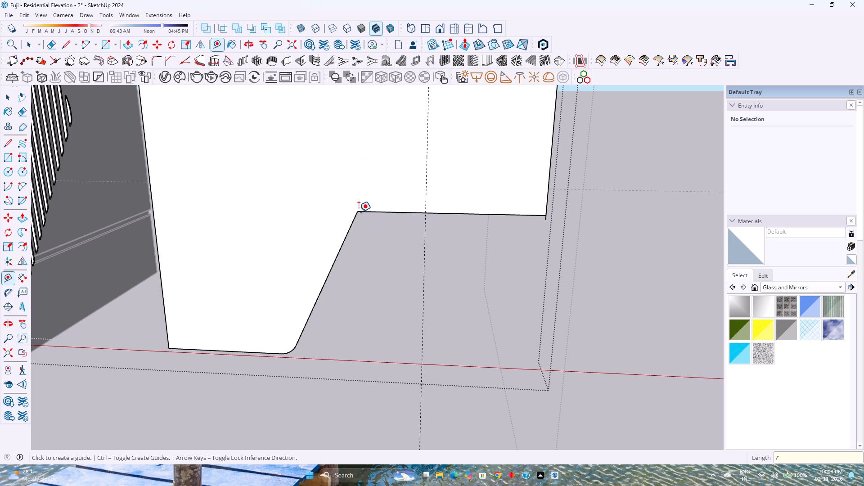
pyautogui.write("8'")
pyautogui.press('Return')
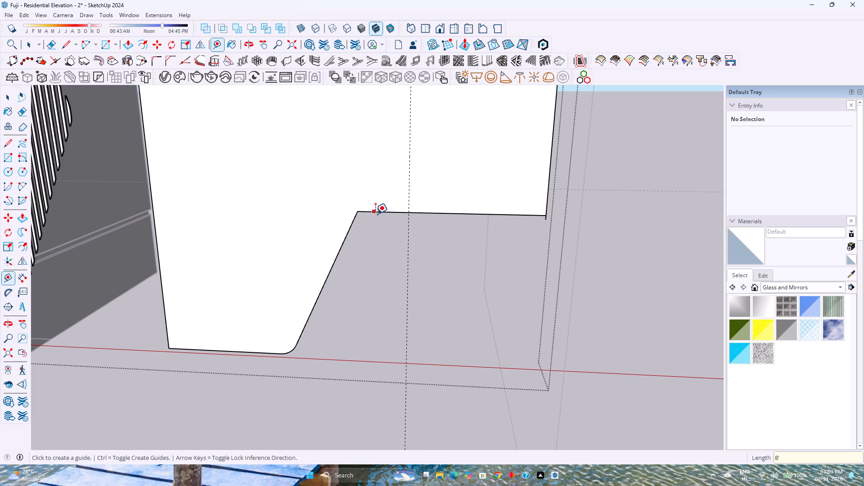
# Place a horizontal guide 2'6" below the recess's horizontal edge.
pyautogui.click(390, 214)
pyautogui.write("2'")
pyautogui.press('Return')
pyautogui.scroll(-2, 385, 242)
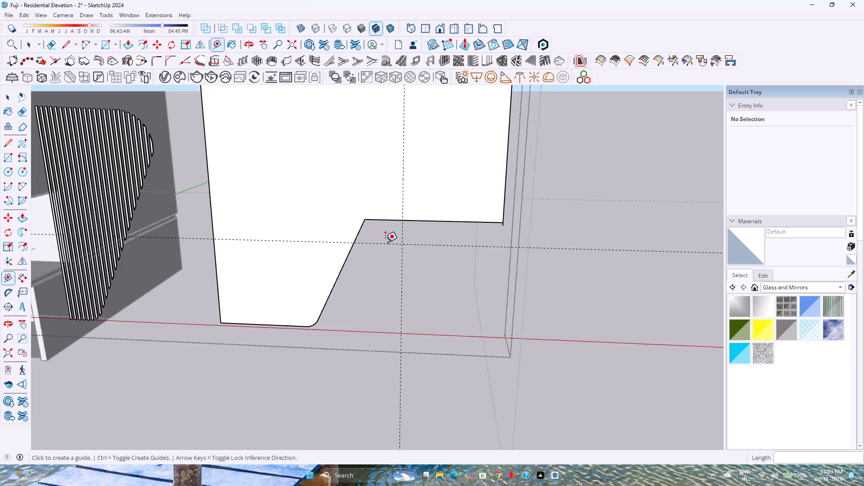
pyautogui.scroll(-2, 385, 242)
pyautogui.moveTo(379, 239); pyautogui.dragTo(412, 219, button='middle')
pyautogui.scroll(-2, 415, 218)
pyautogui.write('2\'6"')
pyautogui.press('Return')
# Draw a tangent arc across the recess's inner corner, from the guide on the slanted edge to the guide on the horizontal edge.
pyautogui.press('a')
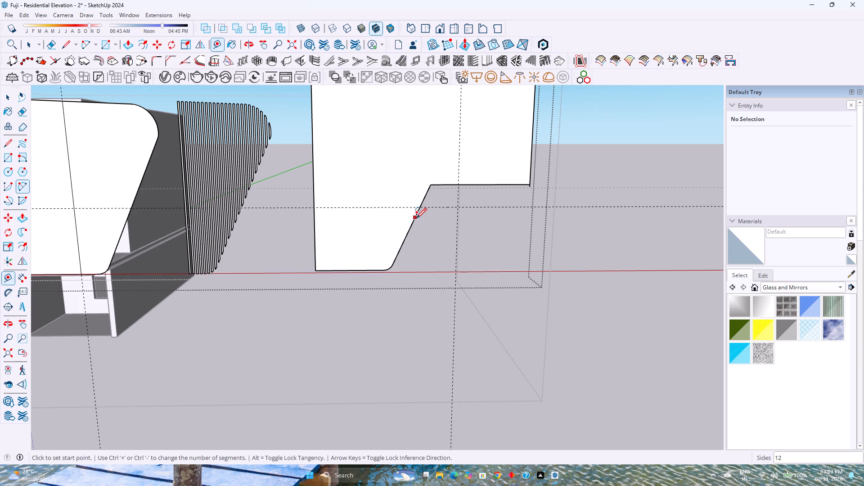
pyautogui.click(421, 205)
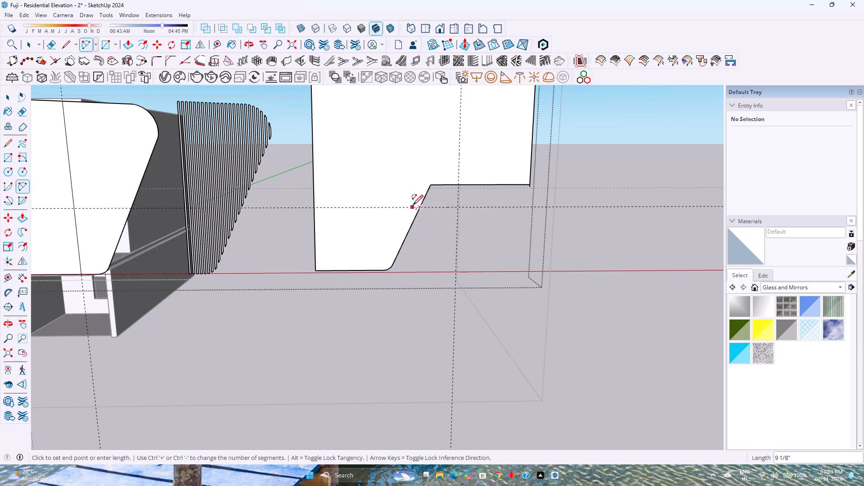
pyautogui.doubleClick(459, 186)
pyautogui.press('space')
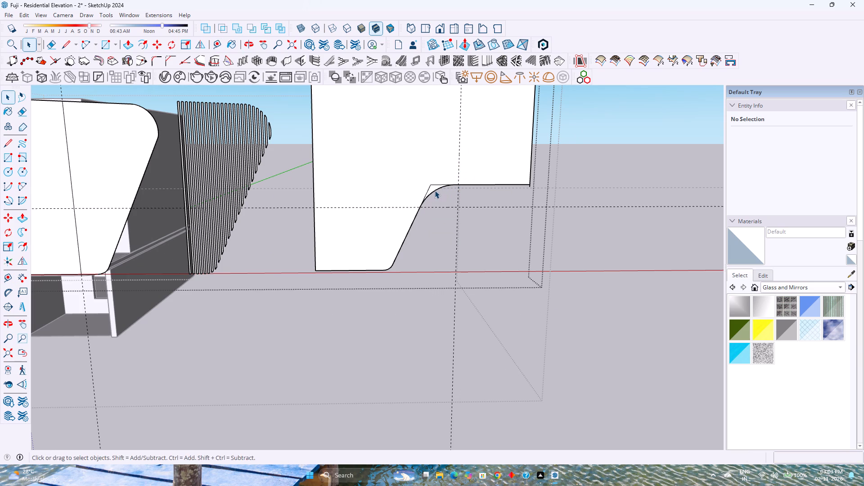
# Set the new recess corner arc to 110 segments.
pyautogui.click(434, 191)
pyautogui.scroll(3, 434, 191)
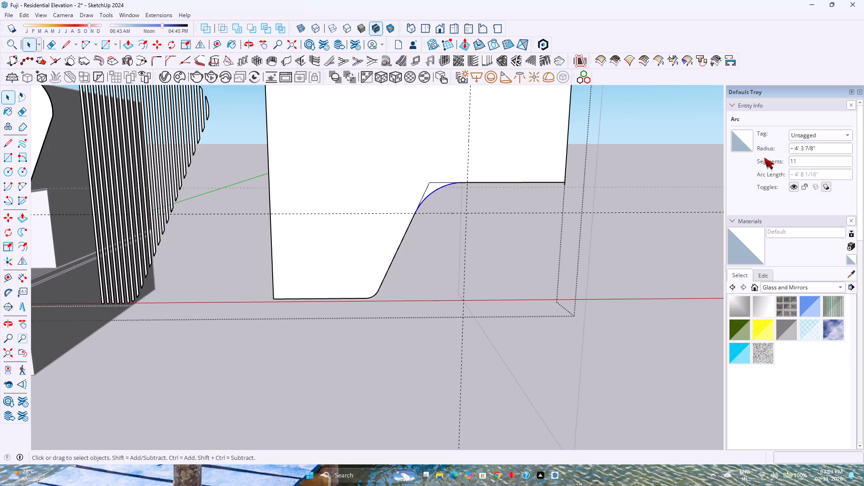
pyautogui.click(800, 160)
pyautogui.press('0')
pyautogui.press('Return')
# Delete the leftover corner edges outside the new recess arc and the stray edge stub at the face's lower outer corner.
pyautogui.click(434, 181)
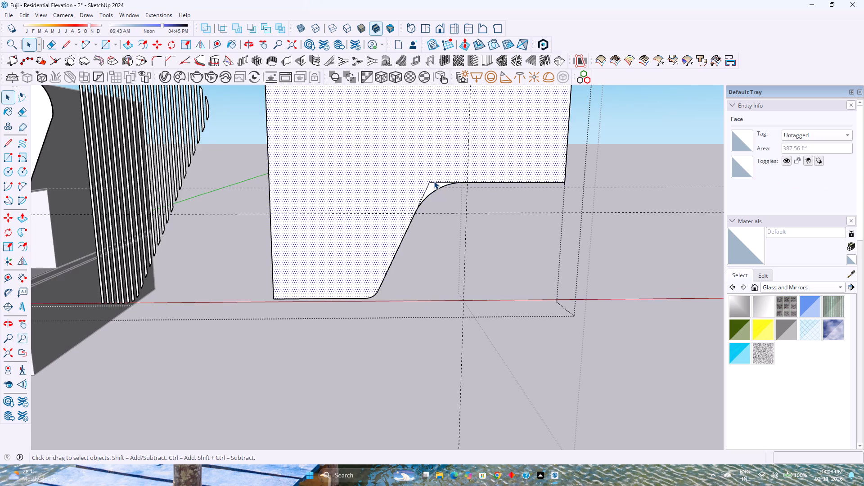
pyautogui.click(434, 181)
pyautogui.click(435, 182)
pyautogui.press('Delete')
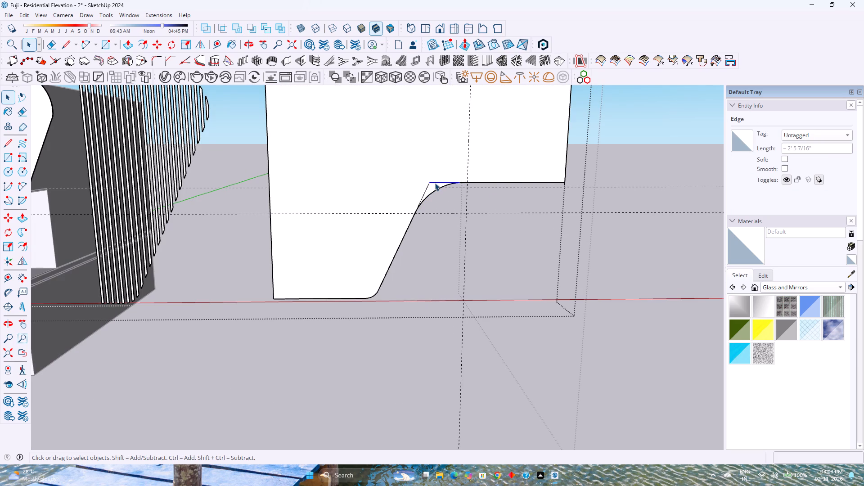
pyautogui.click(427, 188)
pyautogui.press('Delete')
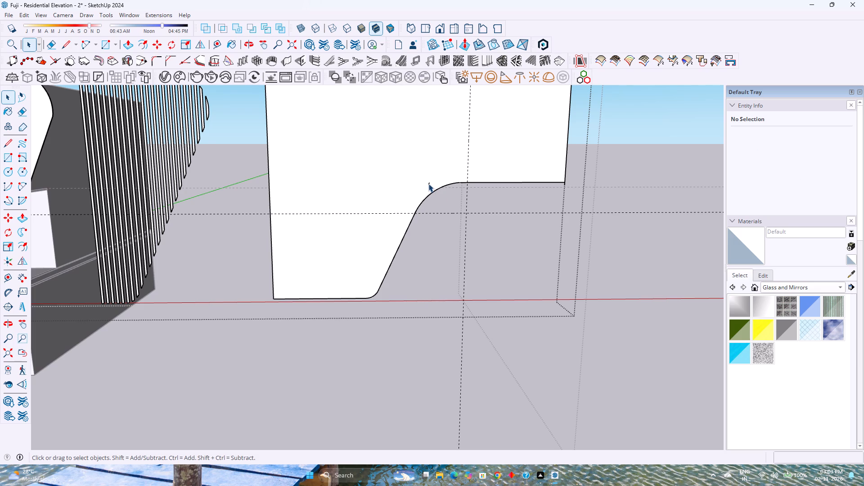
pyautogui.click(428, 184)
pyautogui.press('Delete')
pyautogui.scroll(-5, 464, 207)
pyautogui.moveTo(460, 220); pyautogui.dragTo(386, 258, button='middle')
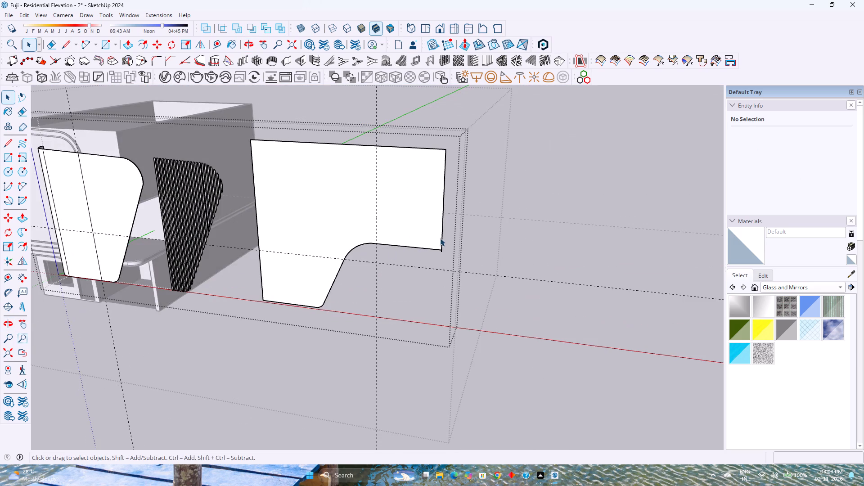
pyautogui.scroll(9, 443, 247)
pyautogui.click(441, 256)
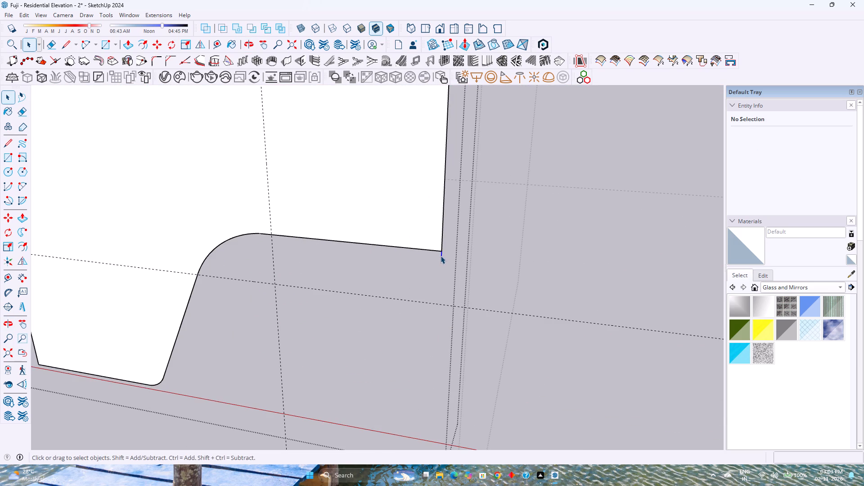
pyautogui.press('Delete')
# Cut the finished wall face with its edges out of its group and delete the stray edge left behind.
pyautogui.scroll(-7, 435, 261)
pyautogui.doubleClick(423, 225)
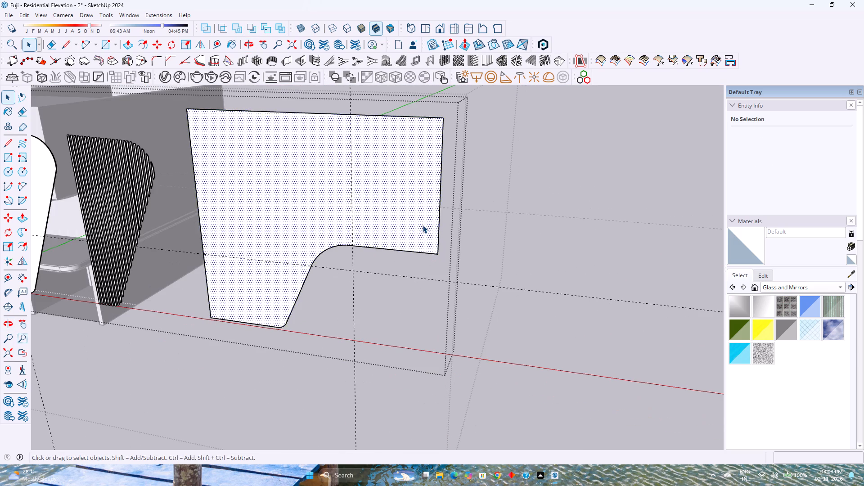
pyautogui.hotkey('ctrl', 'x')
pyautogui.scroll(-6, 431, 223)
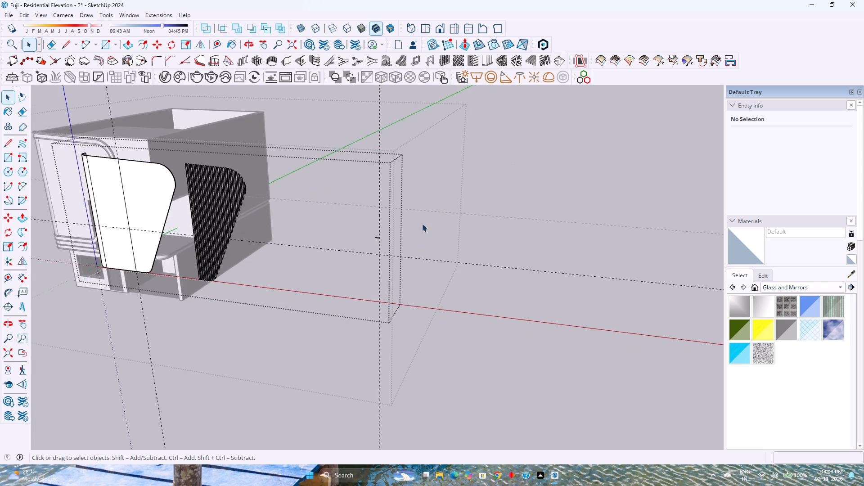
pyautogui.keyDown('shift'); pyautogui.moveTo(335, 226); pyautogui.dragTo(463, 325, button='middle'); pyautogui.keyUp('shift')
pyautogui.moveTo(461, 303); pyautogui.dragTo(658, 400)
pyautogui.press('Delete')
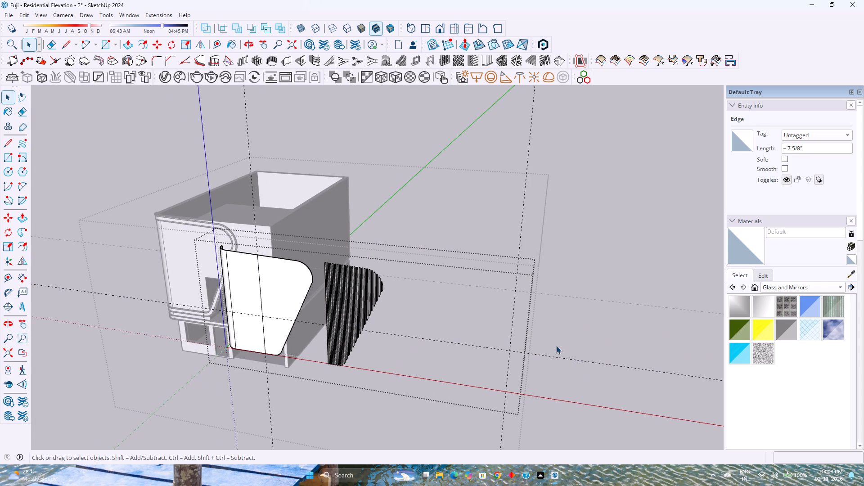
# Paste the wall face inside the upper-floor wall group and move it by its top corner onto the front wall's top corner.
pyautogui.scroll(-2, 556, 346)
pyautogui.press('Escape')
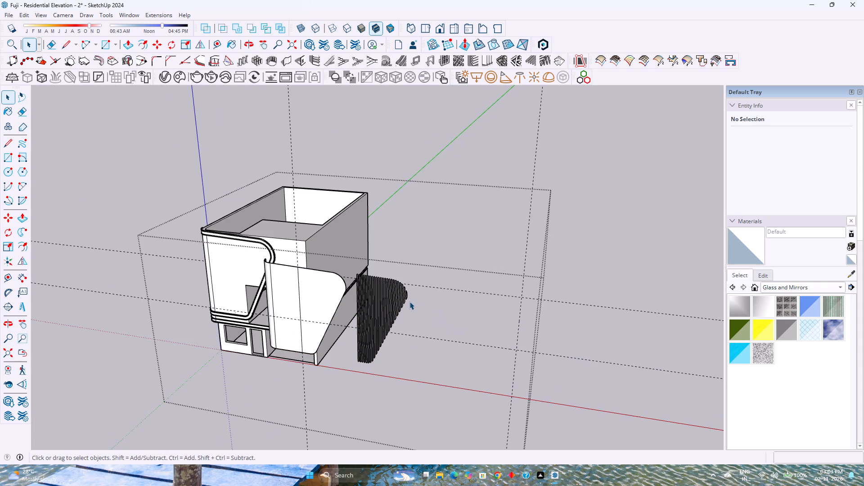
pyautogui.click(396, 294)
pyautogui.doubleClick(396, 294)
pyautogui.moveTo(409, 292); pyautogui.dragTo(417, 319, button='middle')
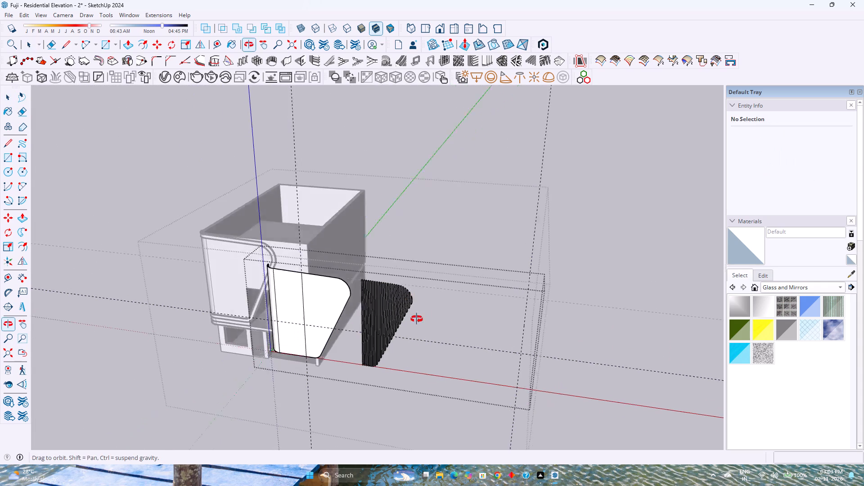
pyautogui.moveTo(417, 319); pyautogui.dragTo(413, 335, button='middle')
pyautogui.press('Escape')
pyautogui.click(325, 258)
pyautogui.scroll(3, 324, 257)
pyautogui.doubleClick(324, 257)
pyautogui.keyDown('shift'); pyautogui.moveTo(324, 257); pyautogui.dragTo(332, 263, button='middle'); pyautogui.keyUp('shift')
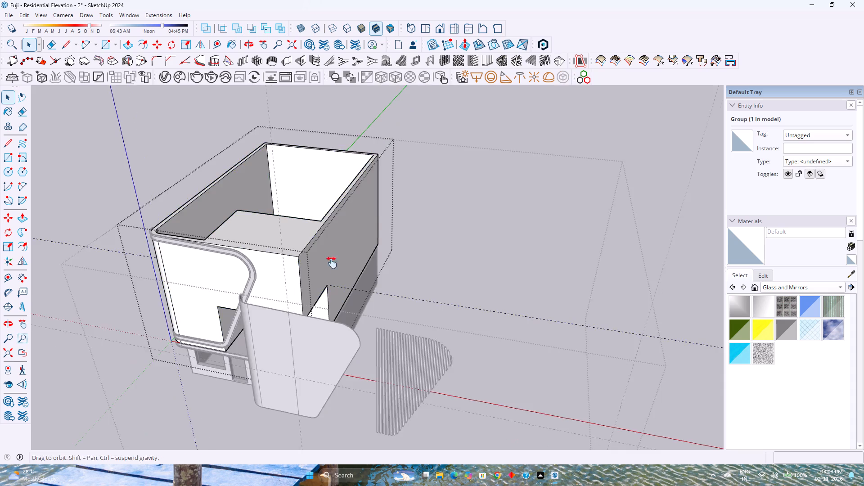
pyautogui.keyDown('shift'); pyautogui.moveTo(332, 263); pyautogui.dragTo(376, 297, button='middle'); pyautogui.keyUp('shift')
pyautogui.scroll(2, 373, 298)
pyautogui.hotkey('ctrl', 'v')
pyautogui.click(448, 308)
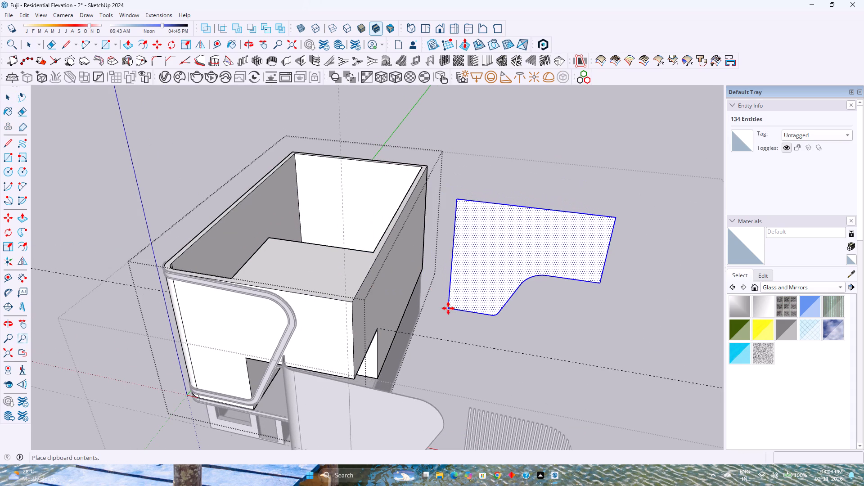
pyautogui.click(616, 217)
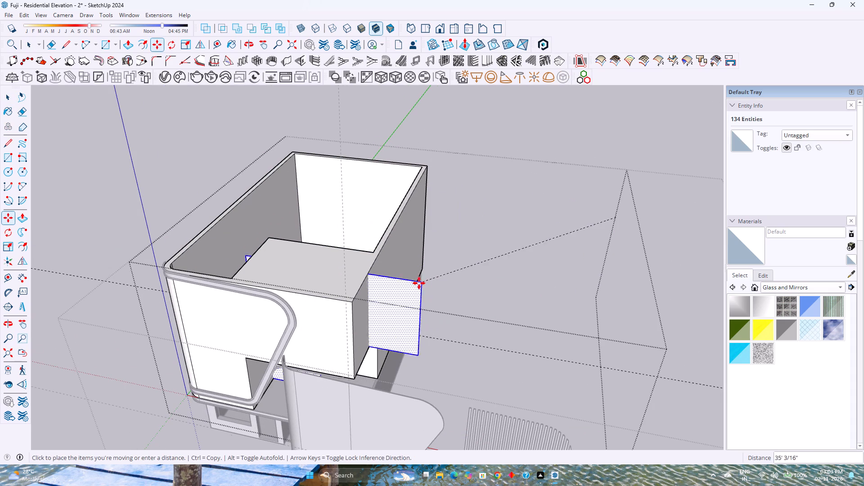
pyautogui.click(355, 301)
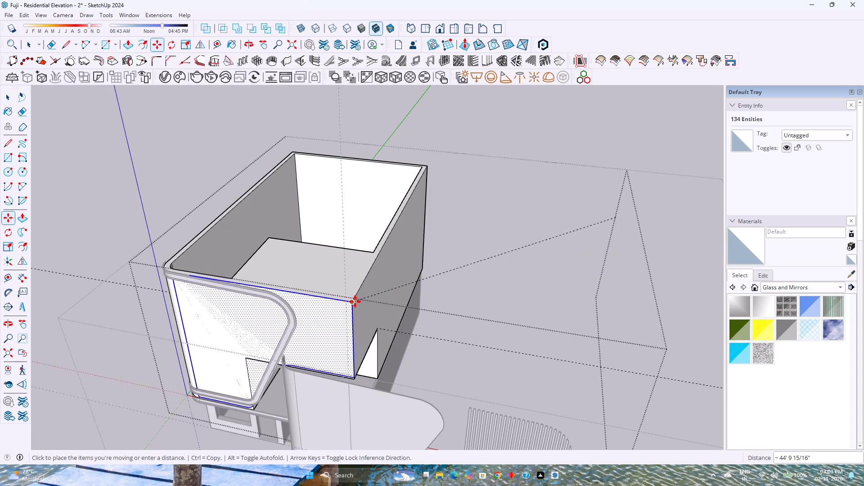
# Examine how the placed face lines up with the slanted frame, the recess edges and the original rectangular opening.
pyautogui.moveTo(332, 315); pyautogui.dragTo(400, 243, button='middle')
pyautogui.scroll(11, 344, 308)
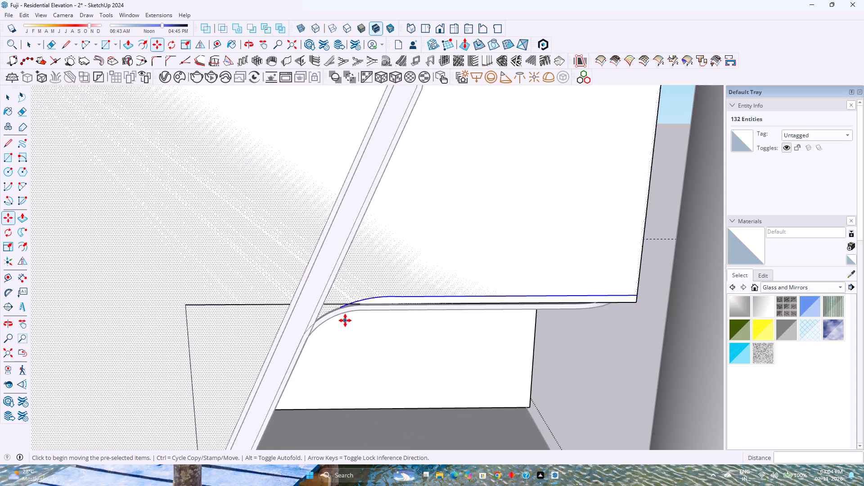
pyautogui.scroll(2, 345, 320)
pyautogui.moveTo(345, 320); pyautogui.dragTo(337, 309, button='middle')
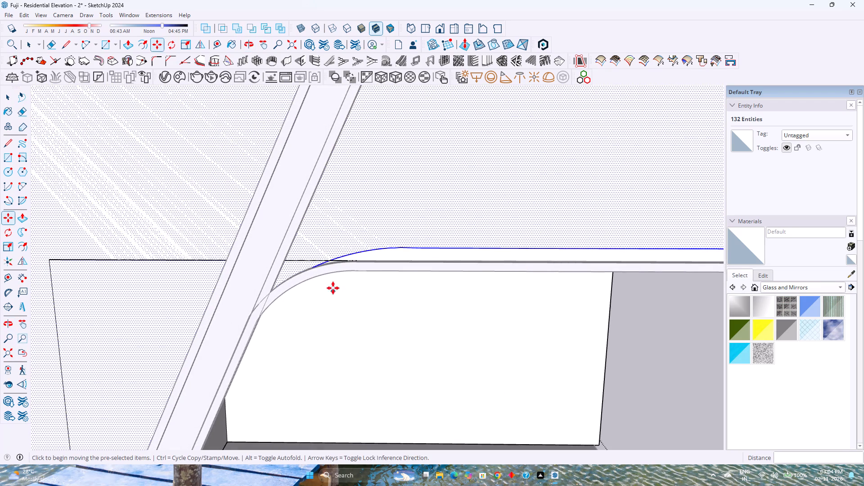
pyautogui.scroll(6, 332, 265)
pyautogui.press('space')
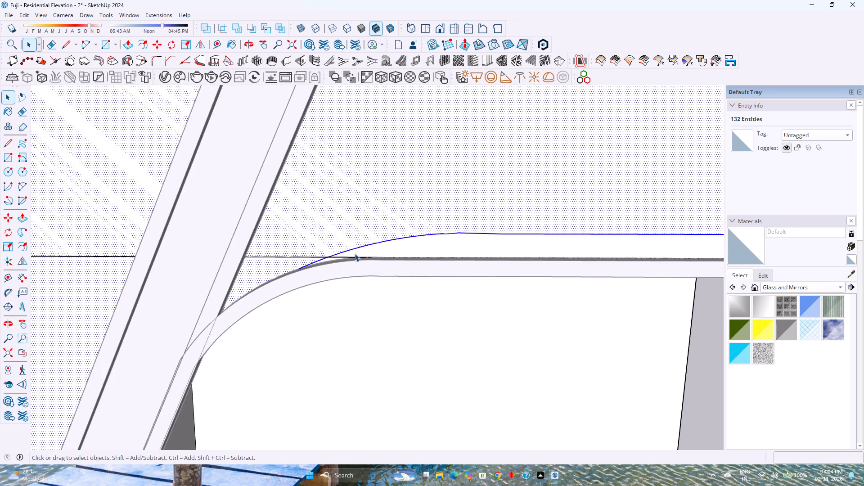
pyautogui.scroll(-16, 357, 252)
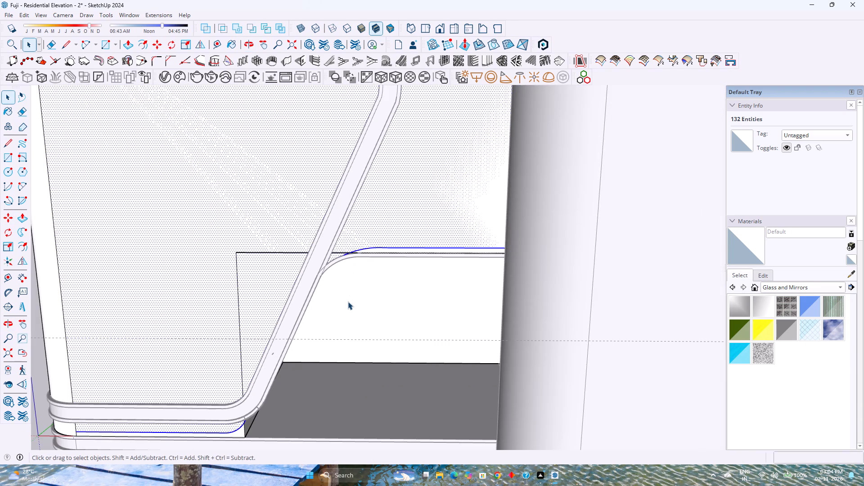
pyautogui.keyDown('shift'); pyautogui.moveTo(348, 301); pyautogui.dragTo(358, 261, button='middle'); pyautogui.keyUp('shift')
pyautogui.moveTo(313, 298); pyautogui.dragTo(330, 251, button='middle')
pyautogui.keyDown('shift'); pyautogui.moveTo(332, 248); pyautogui.dragTo(324, 384, button='middle'); pyautogui.keyUp('shift')
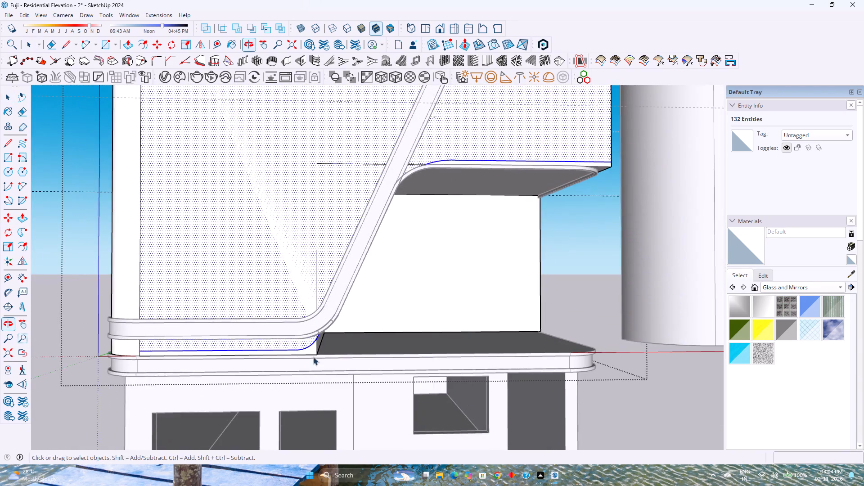
pyautogui.scroll(4, 316, 329)
pyautogui.scroll(-3, 314, 329)
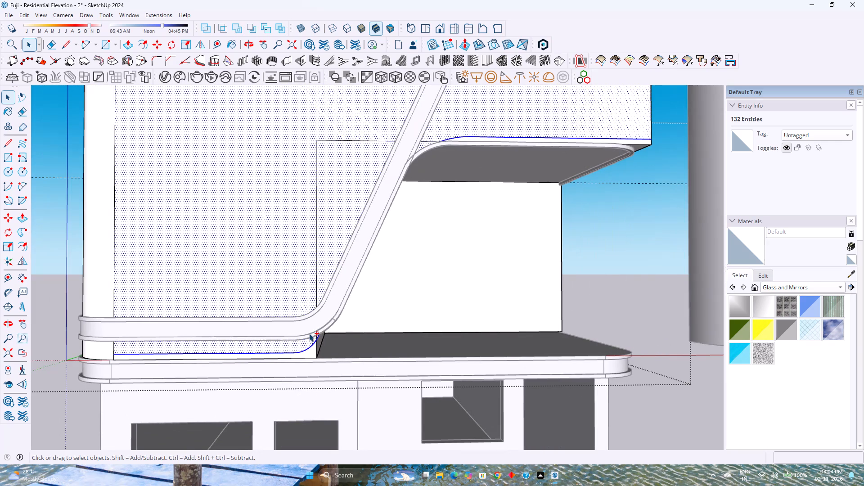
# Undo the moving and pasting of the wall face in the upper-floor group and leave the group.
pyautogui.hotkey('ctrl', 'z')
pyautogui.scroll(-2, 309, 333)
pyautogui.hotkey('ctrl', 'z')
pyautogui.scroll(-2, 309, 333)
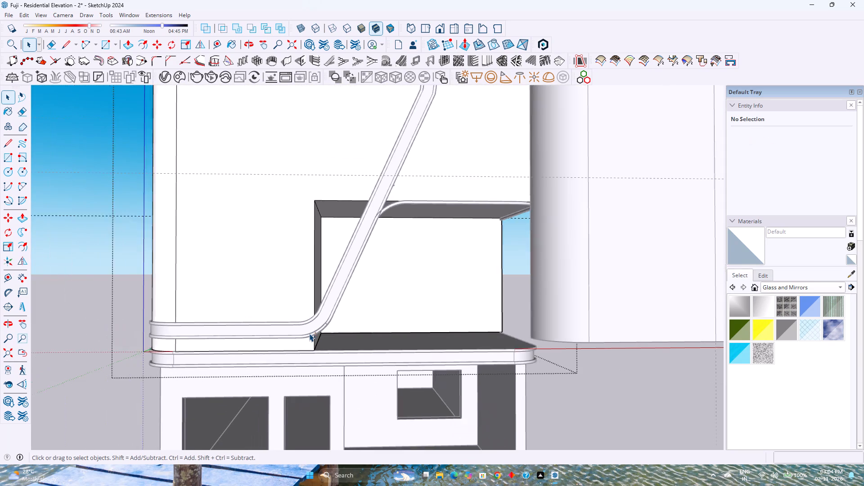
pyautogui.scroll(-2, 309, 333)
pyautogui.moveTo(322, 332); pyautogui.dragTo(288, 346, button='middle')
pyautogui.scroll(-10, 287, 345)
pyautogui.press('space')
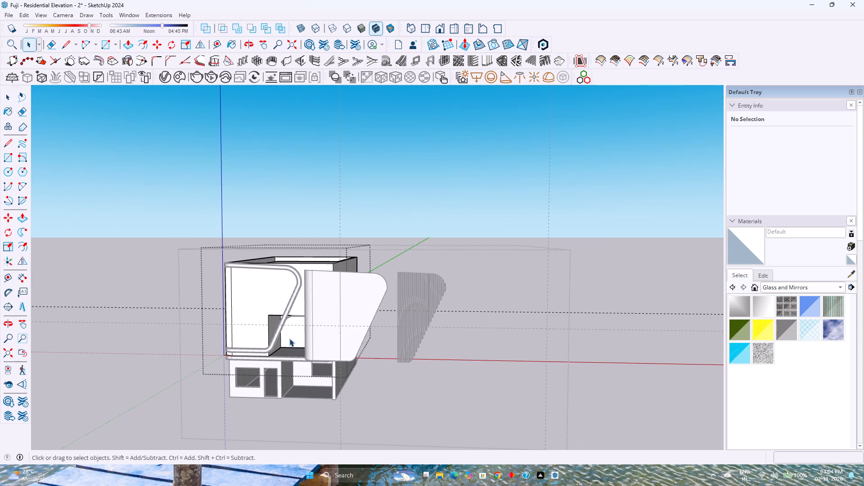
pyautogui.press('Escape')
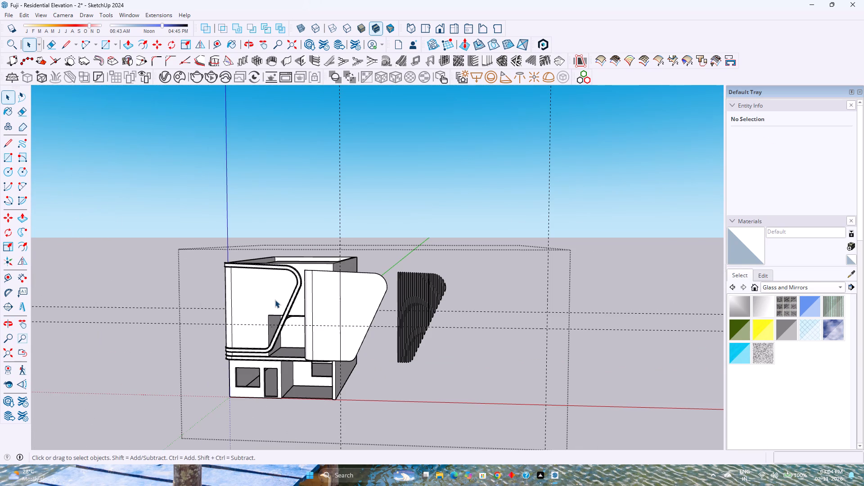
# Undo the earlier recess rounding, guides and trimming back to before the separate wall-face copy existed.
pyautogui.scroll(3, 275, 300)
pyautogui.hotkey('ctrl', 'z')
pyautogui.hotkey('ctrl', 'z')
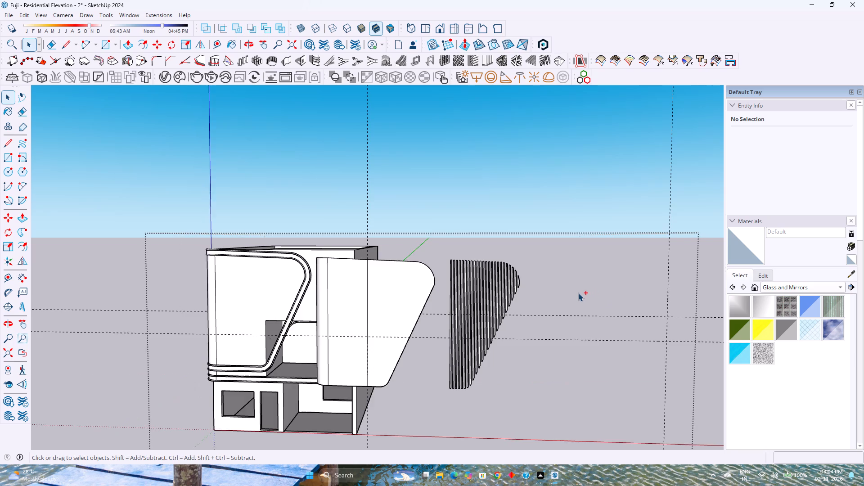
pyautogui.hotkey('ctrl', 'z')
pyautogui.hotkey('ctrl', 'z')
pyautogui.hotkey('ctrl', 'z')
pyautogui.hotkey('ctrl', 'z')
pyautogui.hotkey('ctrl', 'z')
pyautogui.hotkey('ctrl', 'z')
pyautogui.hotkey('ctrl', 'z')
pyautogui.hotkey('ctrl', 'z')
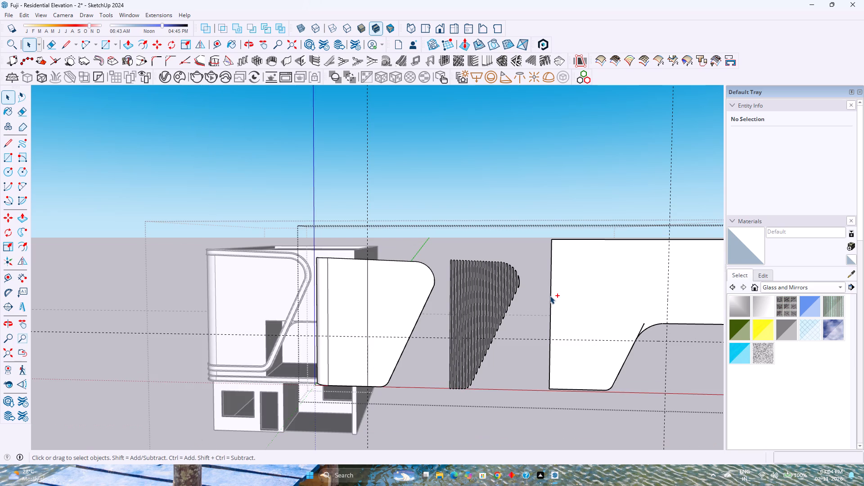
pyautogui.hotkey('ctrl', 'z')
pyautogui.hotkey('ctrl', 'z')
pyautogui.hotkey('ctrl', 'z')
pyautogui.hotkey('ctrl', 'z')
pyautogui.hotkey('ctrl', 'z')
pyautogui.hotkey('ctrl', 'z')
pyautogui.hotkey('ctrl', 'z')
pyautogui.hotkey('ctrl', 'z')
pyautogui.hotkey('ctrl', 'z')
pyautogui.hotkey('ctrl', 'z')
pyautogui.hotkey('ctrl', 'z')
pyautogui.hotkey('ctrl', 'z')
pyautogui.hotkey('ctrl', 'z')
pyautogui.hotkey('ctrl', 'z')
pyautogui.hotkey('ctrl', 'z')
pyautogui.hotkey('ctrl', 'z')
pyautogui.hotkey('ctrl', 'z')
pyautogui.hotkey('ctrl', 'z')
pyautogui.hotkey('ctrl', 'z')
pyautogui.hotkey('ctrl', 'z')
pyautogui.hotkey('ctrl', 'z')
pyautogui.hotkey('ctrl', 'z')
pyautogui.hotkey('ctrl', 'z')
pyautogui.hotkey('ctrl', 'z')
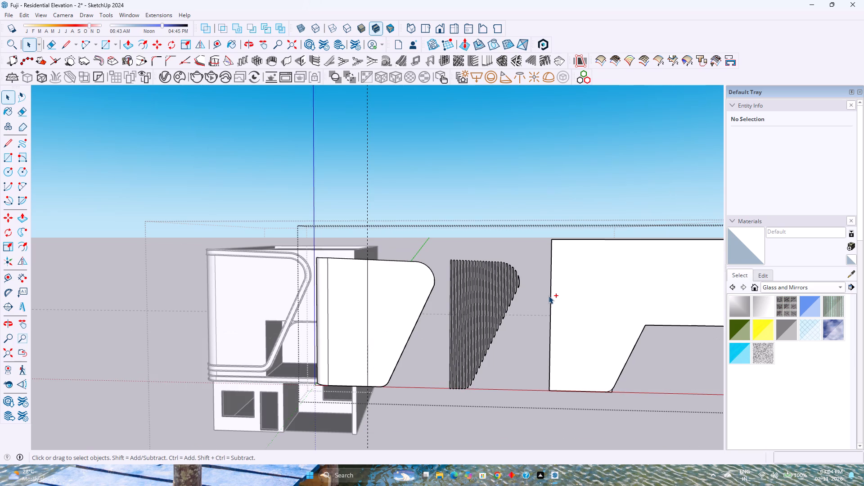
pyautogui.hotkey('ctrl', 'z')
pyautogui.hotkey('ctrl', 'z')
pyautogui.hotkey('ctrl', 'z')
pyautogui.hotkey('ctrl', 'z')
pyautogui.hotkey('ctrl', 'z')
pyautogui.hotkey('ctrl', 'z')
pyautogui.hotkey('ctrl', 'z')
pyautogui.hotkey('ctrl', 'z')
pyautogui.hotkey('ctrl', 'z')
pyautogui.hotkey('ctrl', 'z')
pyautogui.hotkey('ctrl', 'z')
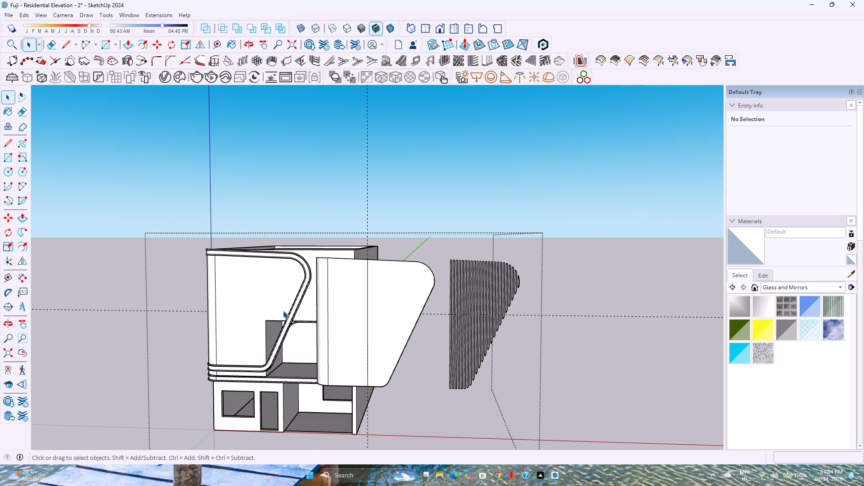
# Open the upper-floor wall group for editing and select its front face around the rectangular opening.
pyautogui.moveTo(457, 302); pyautogui.dragTo(418, 346, button='middle')
pyautogui.scroll(11, 430, 310)
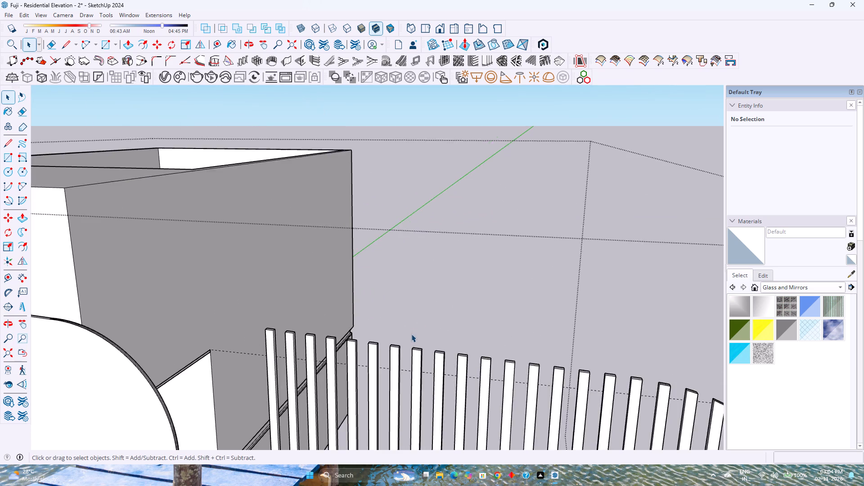
pyautogui.scroll(1, 411, 334)
pyautogui.scroll(-6, 411, 334)
pyautogui.scroll(5, 411, 334)
pyautogui.press('Escape')
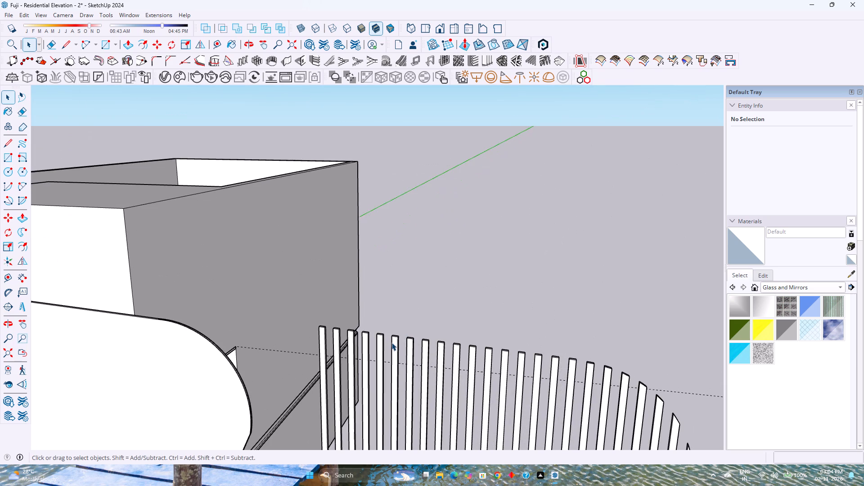
pyautogui.scroll(-7, 391, 342)
pyautogui.keyDown('shift'); pyautogui.moveTo(387, 342); pyautogui.dragTo(711, 294, button='middle'); pyautogui.keyUp('shift')
pyautogui.keyDown('shift'); pyautogui.moveTo(429, 320); pyautogui.dragTo(592, 248, button='middle'); pyautogui.keyUp('shift')
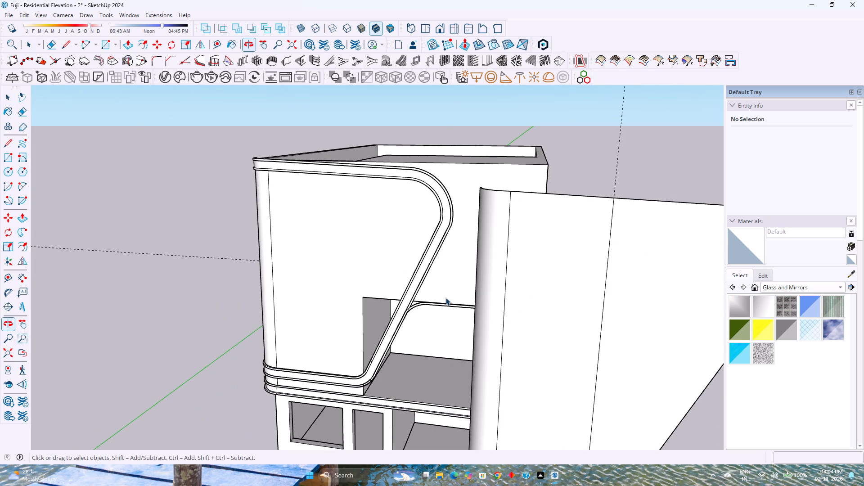
pyautogui.scroll(2, 445, 297)
pyautogui.moveTo(407, 310); pyautogui.dragTo(492, 276, button='middle')
pyautogui.doubleClick(437, 274)
pyautogui.scroll(-5, 382, 295)
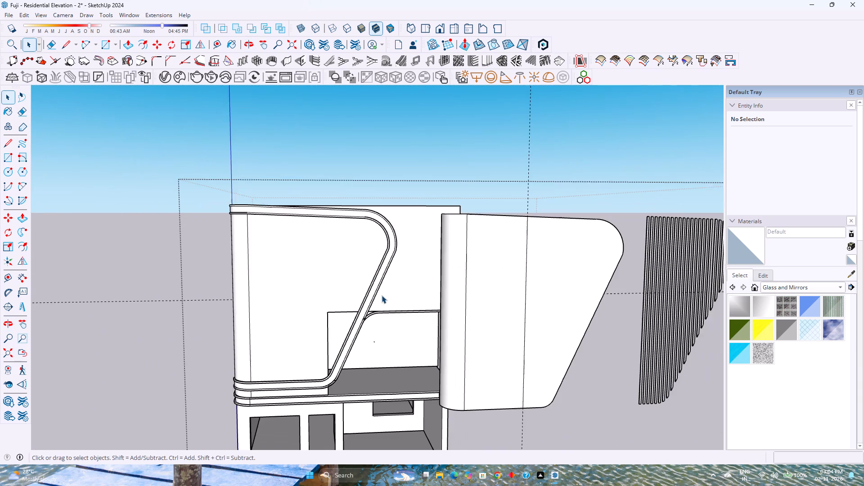
pyautogui.doubleClick(384, 295)
pyautogui.click(372, 303)
pyautogui.scroll(4, 380, 306)
pyautogui.keyDown('shift'); pyautogui.moveTo(369, 313); pyautogui.dragTo(360, 234, button='middle'); pyautogui.keyUp('shift')
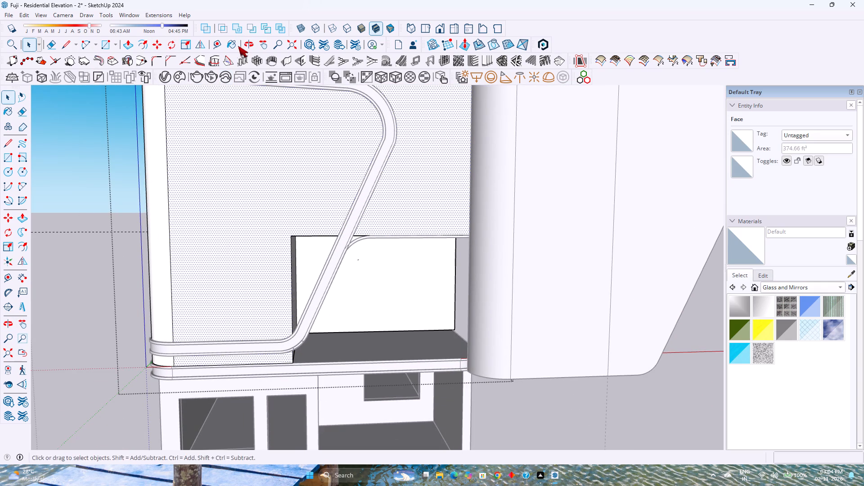
# Place a vertical guide on the front face through the rectangular opening's upper inner corner, parallel to the face's vertical edge.
pyautogui.click(218, 46)
pyautogui.click(166, 197)
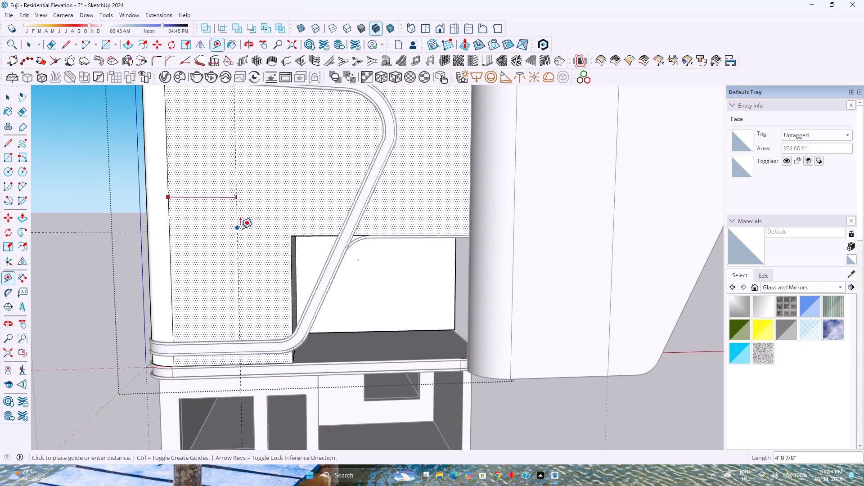
pyautogui.click(292, 234)
pyautogui.scroll(1, 275, 338)
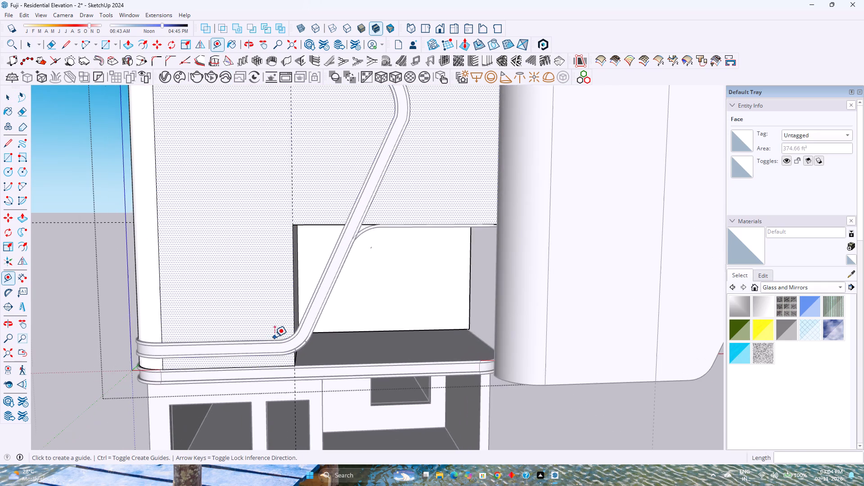
pyautogui.moveTo(274, 333); pyautogui.dragTo(246, 302, button='middle')
pyautogui.scroll(8, 266, 365)
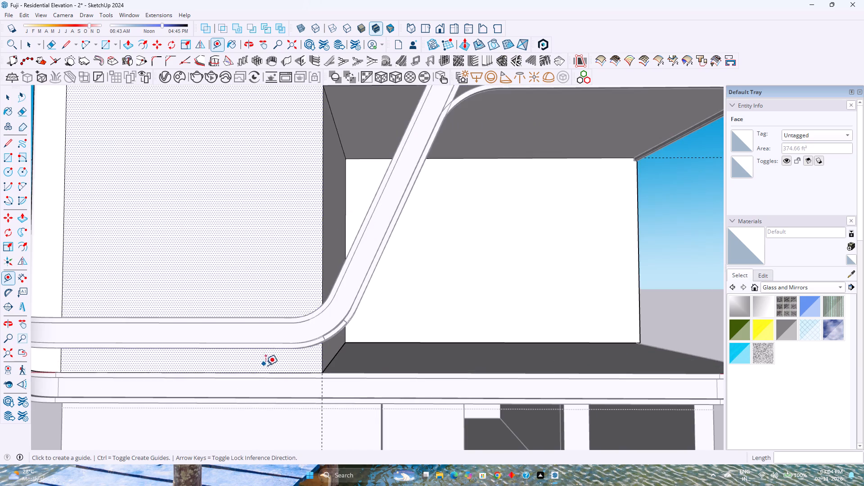
# Place a horizontal guide on the front face 1'10" above its bottom edge, along the upper edge of the horizontal frame band.
pyautogui.scroll(1, 266, 367)
pyautogui.moveTo(267, 368); pyautogui.dragTo(293, 418, button='middle')
pyautogui.click(295, 371)
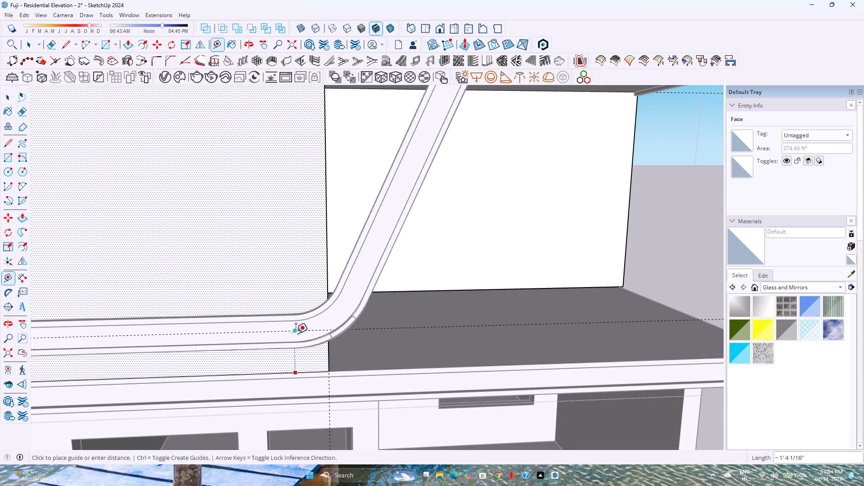
pyautogui.scroll(4, 275, 310)
pyautogui.press('Up')
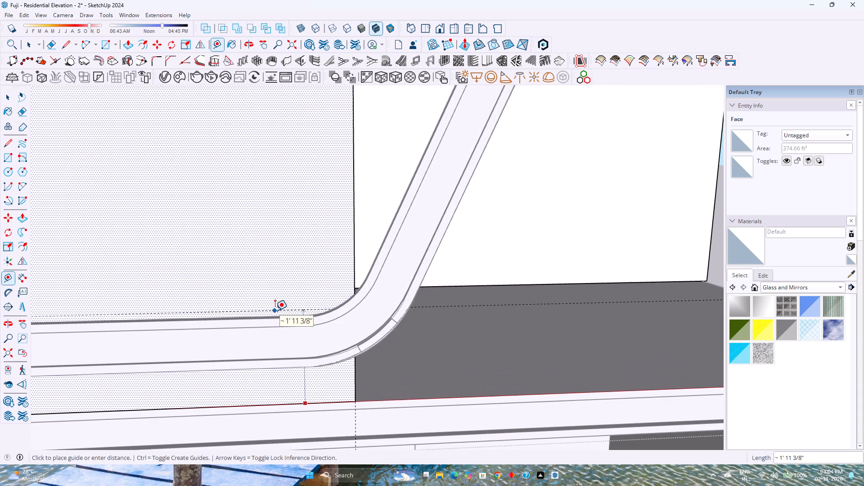
pyautogui.scroll(5, 275, 310)
pyautogui.moveTo(275, 310); pyautogui.dragTo(338, 389, button='middle')
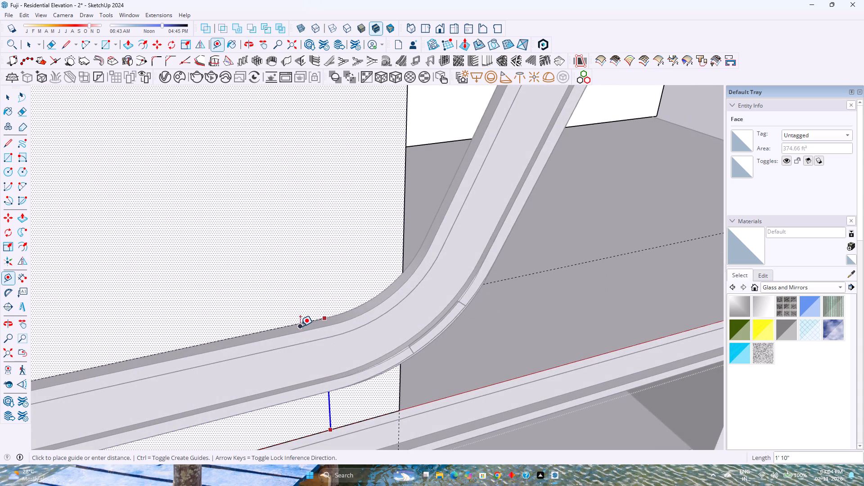
pyautogui.click(300, 326)
# Place a vertical guide about 3'6" along the red axis from the corner guide, where the slanted frame crosses the opening's top edge.
pyautogui.scroll(-3, 307, 310)
pyautogui.moveTo(341, 325); pyautogui.dragTo(299, 289, button='middle')
pyautogui.scroll(-3, 296, 285)
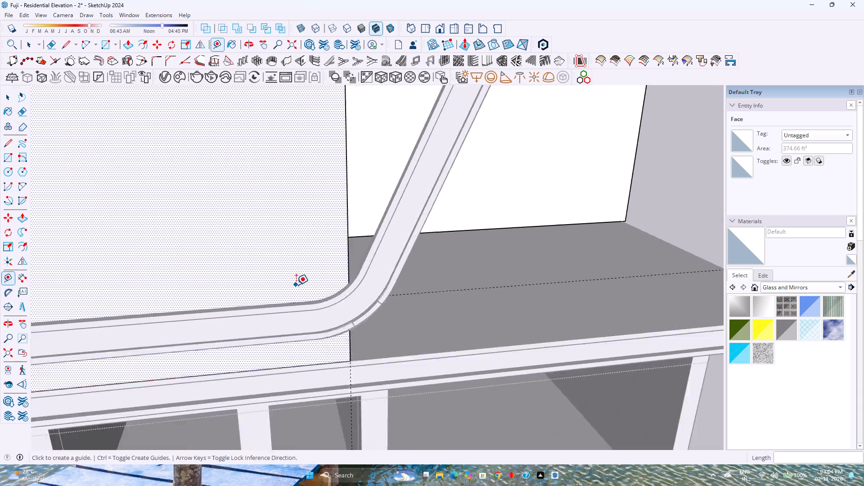
pyautogui.scroll(-11, 296, 285)
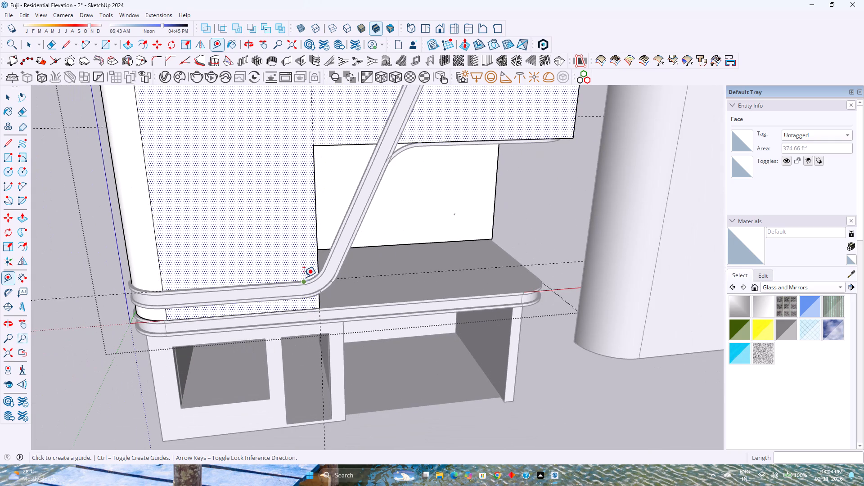
pyautogui.scroll(7, 308, 274)
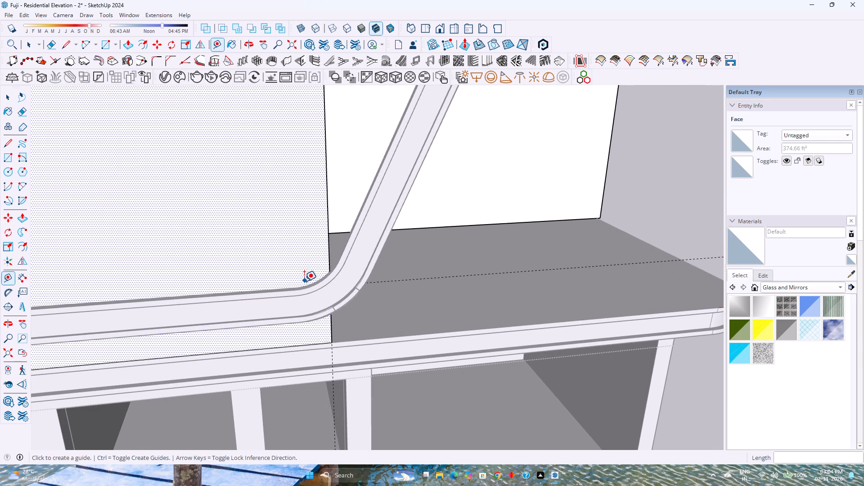
pyautogui.scroll(-3, 303, 271)
pyautogui.keyDown('shift'); pyautogui.moveTo(306, 263); pyautogui.dragTo(315, 400, button='middle'); pyautogui.keyUp('shift')
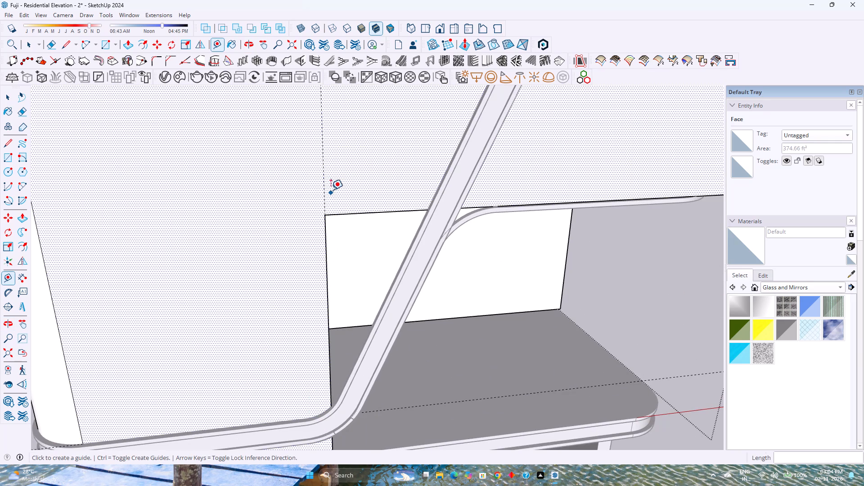
pyautogui.click(324, 181)
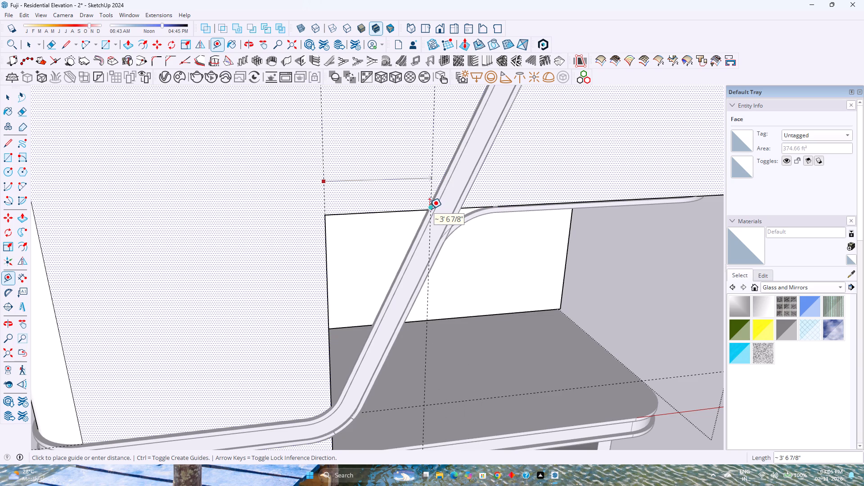
pyautogui.press('Right')
pyautogui.scroll(7, 426, 209)
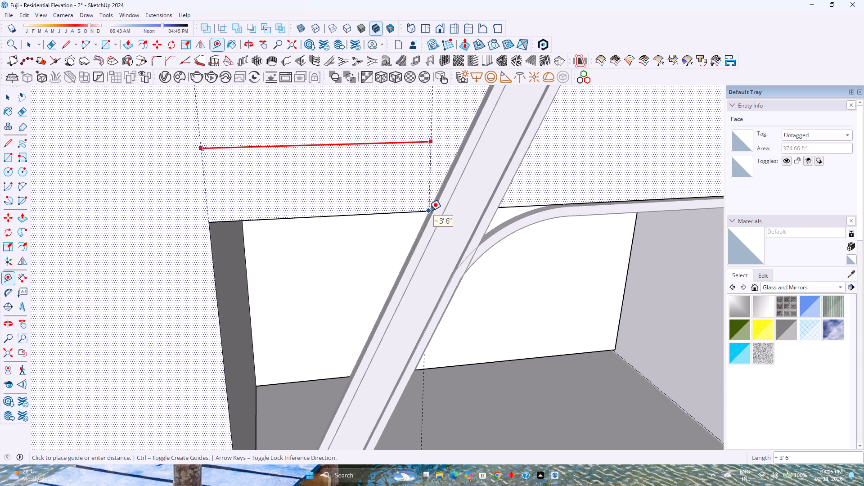
pyautogui.click(429, 211)
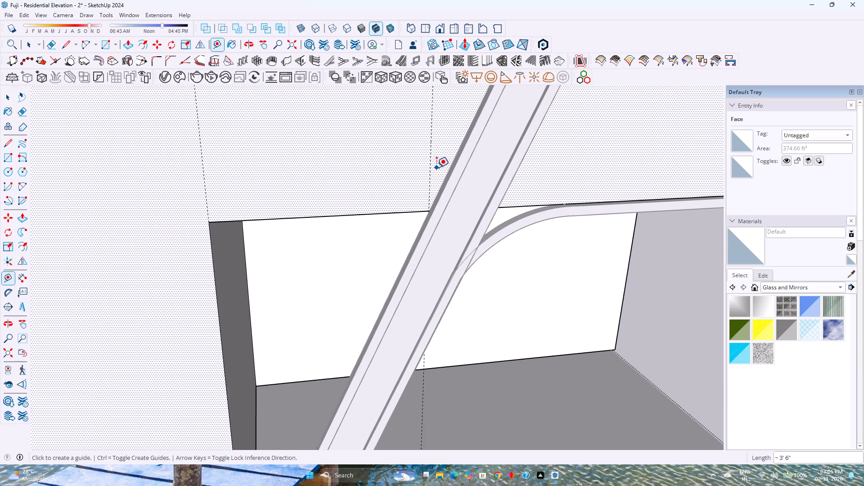
# Place another vertical guide 2'3" beyond the one at the slanted frame, near the start of the frame's upper curve.
pyautogui.click(430, 162)
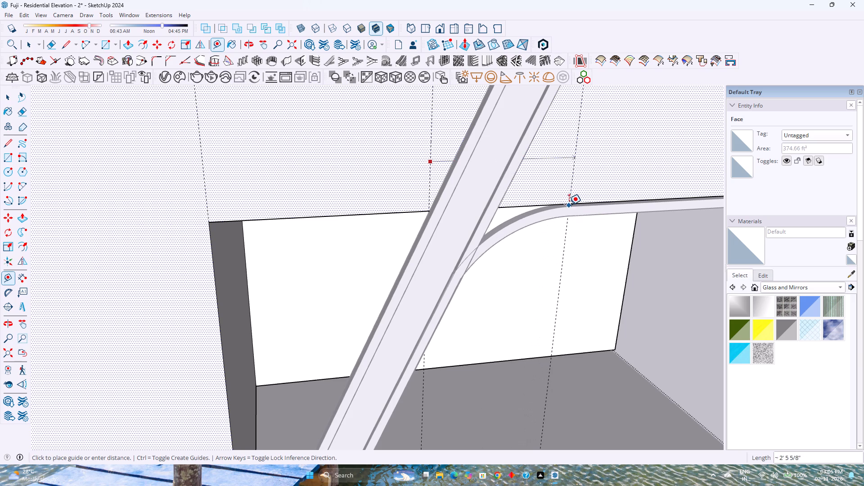
pyautogui.press('Right')
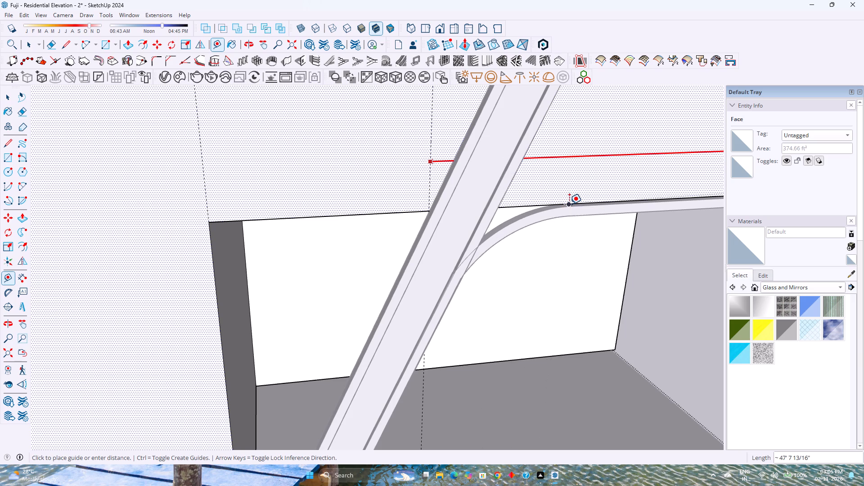
pyautogui.scroll(-8, 567, 203)
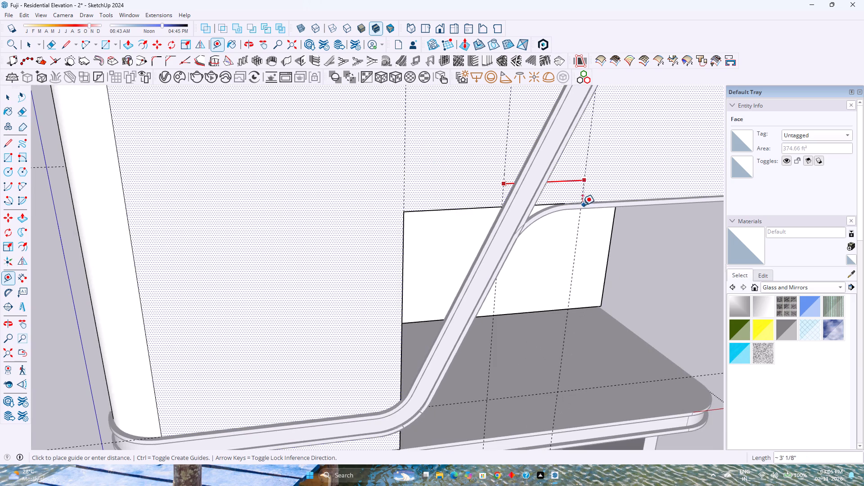
pyautogui.scroll(-5, 567, 203)
pyautogui.moveTo(567, 203); pyautogui.dragTo(542, 229, button='middle')
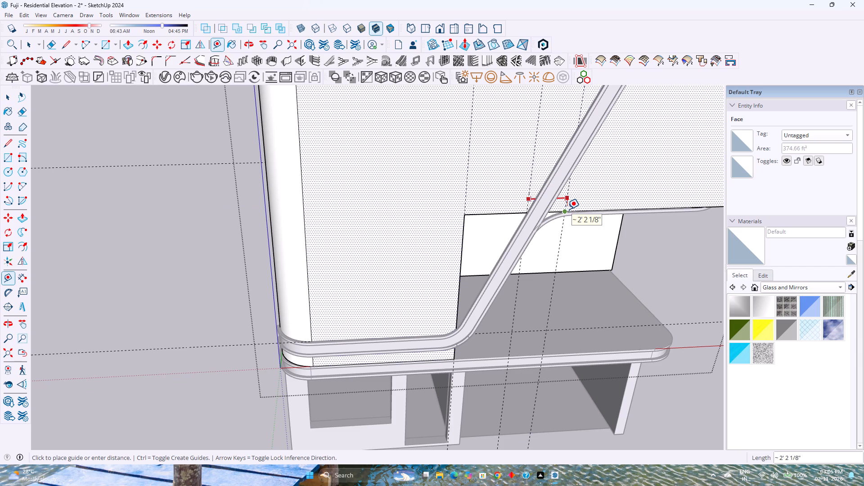
pyautogui.write('2\'3"')
pyautogui.press('Return')
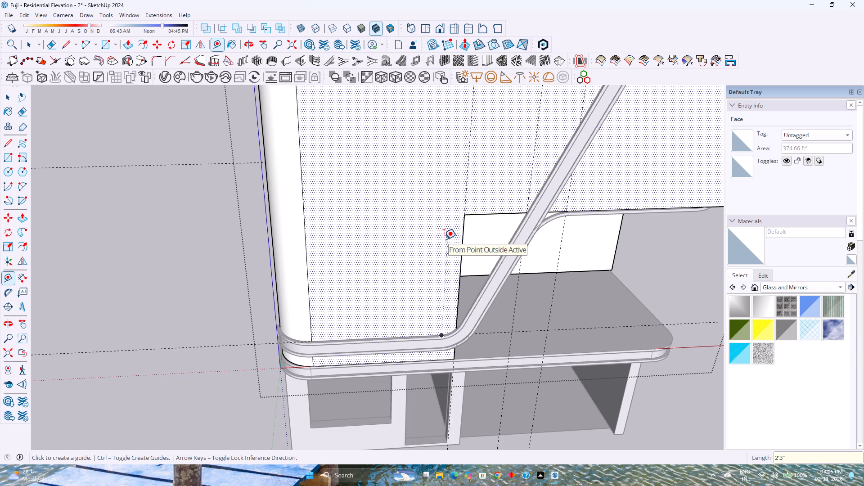
# Place a horizontal guide below the opening's top edge, where the vertical guide at the frame crossing meets the slanted frame's inner edge.
pyautogui.click(511, 214)
pyautogui.moveTo(534, 238); pyautogui.dragTo(514, 216, button='middle')
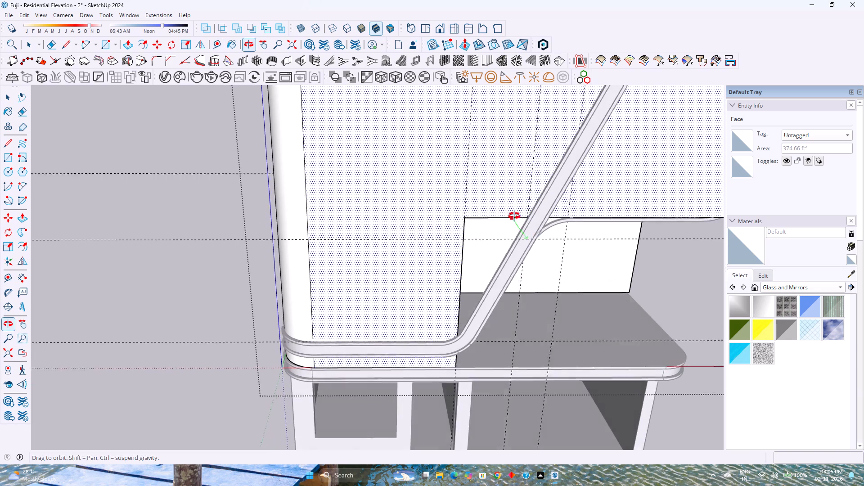
pyautogui.moveTo(514, 216); pyautogui.dragTo(512, 208, button='middle')
pyautogui.press('Left')
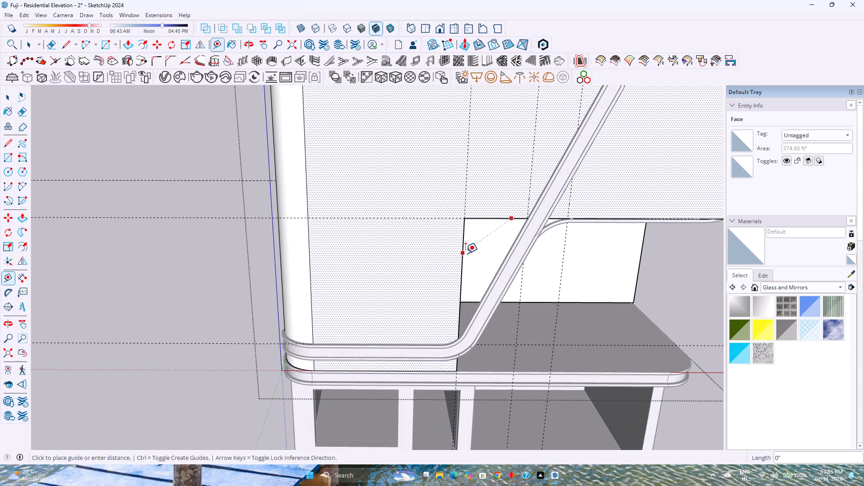
pyautogui.press('Up')
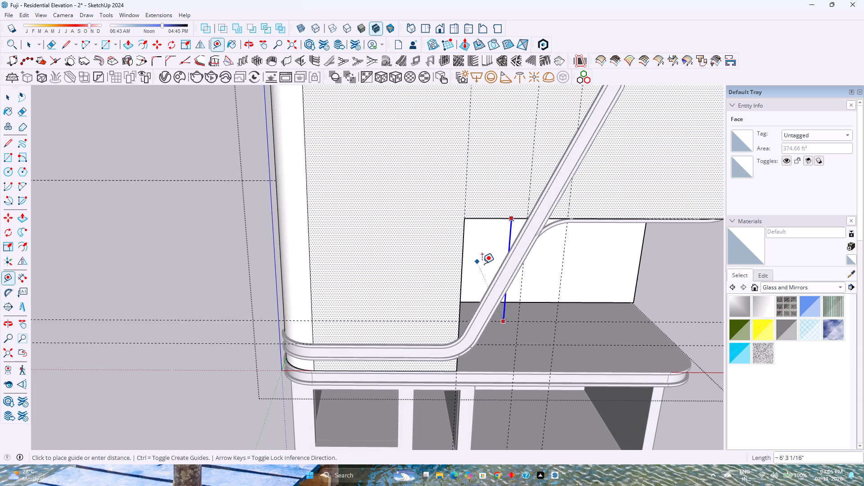
pyautogui.scroll(1, 529, 266)
pyautogui.moveTo(529, 266); pyautogui.dragTo(490, 259, button='middle')
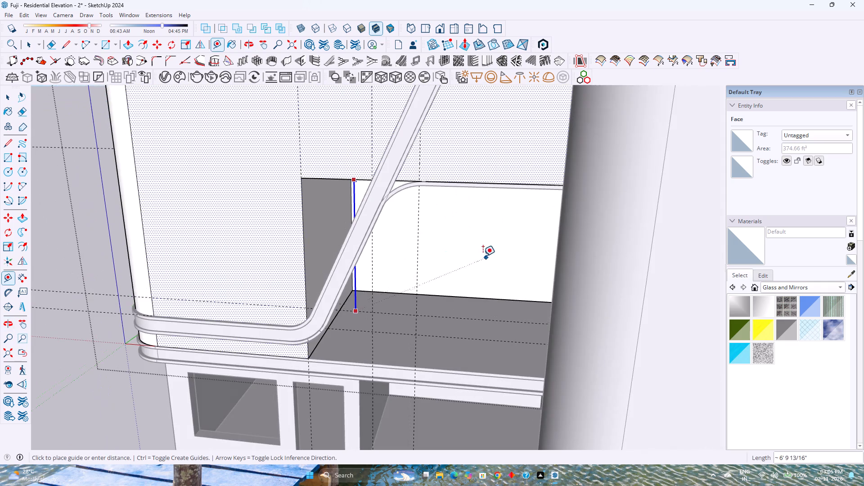
pyautogui.scroll(4, 375, 234)
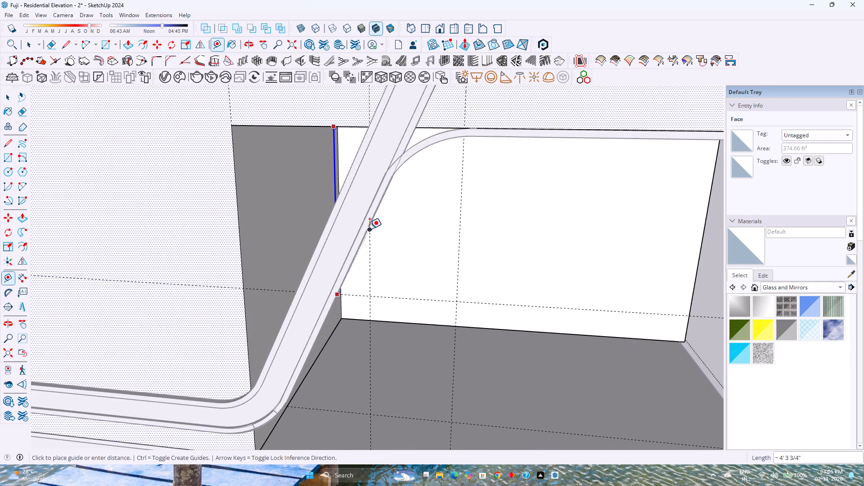
pyautogui.scroll(5, 371, 226)
pyautogui.moveTo(371, 226); pyautogui.dragTo(319, 231, button='middle')
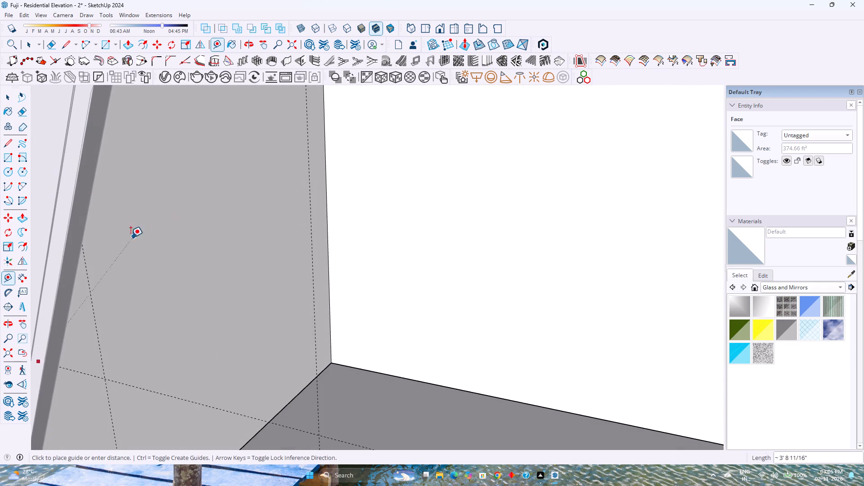
pyautogui.click(84, 244)
pyautogui.scroll(-1, 130, 247)
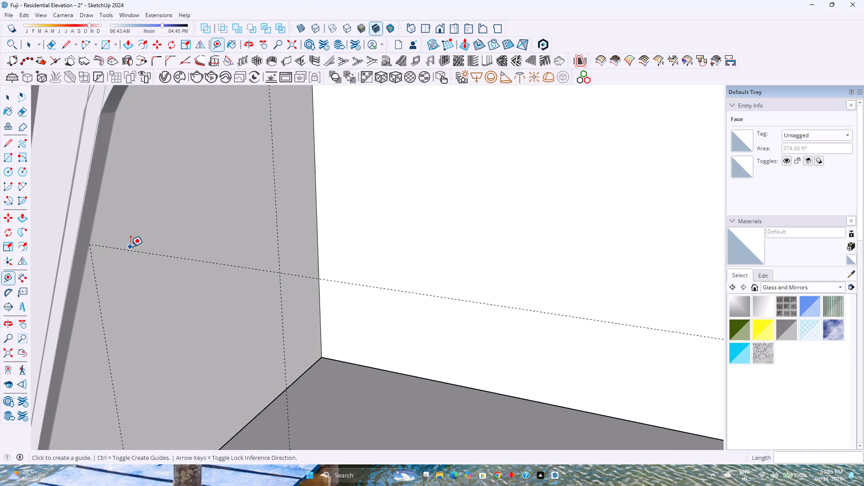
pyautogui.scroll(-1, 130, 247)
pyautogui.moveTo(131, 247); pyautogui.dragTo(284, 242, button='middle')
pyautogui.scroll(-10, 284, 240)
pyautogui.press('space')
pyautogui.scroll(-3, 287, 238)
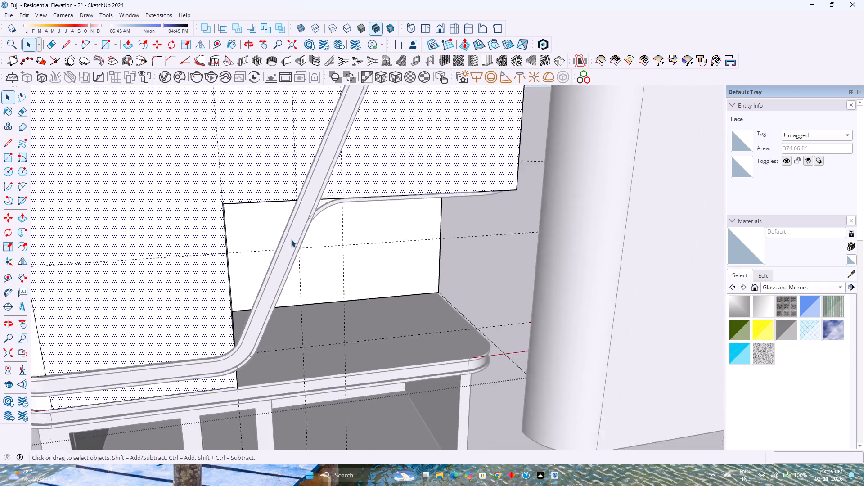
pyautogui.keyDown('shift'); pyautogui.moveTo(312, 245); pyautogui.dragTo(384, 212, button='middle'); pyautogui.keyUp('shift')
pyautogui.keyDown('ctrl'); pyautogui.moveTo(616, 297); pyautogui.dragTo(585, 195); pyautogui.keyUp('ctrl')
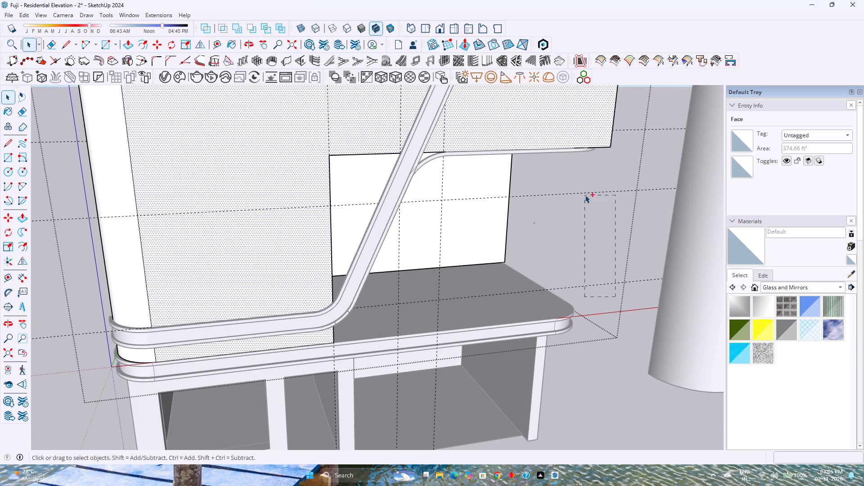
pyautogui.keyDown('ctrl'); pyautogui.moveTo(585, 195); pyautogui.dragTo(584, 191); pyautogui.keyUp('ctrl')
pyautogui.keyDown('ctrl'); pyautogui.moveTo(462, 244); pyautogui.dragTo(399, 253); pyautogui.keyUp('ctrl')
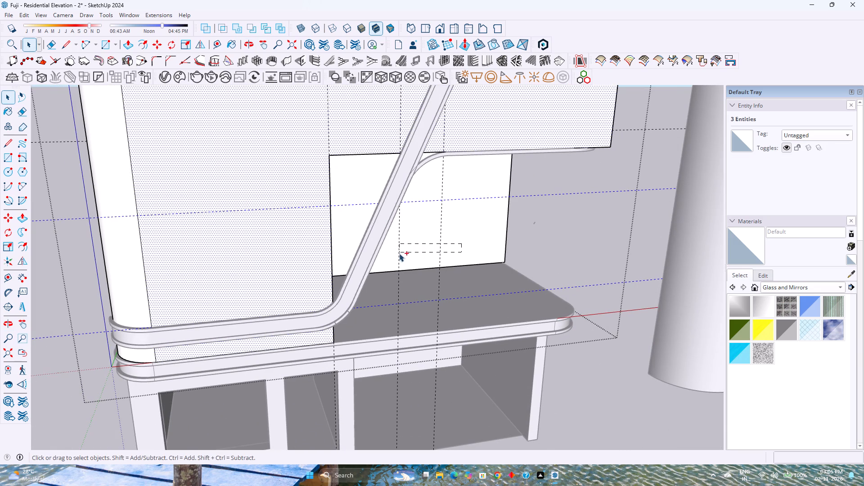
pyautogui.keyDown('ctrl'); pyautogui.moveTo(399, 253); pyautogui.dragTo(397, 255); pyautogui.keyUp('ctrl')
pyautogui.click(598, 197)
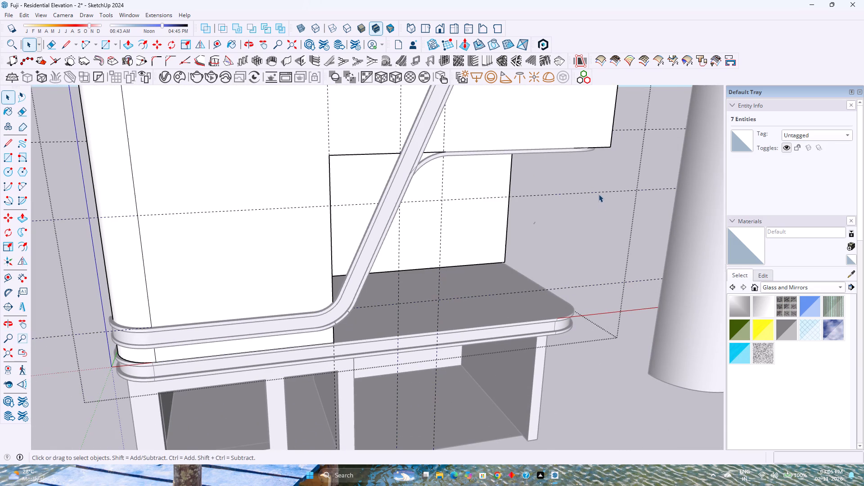
# Select the three vertical and two horizontal guides together with the upper-floor front face, and copy them.
pyautogui.keyDown('ctrl'); pyautogui.click(439, 279); pyautogui.keyUp('ctrl')
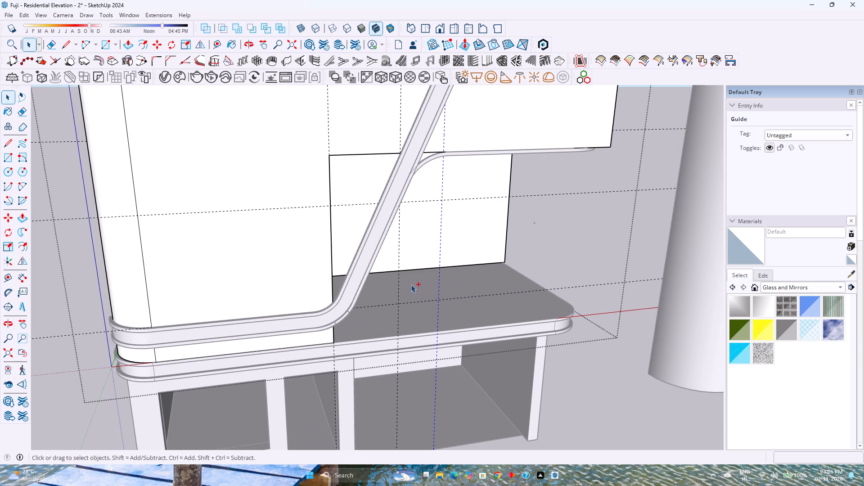
pyautogui.keyDown('ctrl'); pyautogui.click(398, 290); pyautogui.keyUp('ctrl')
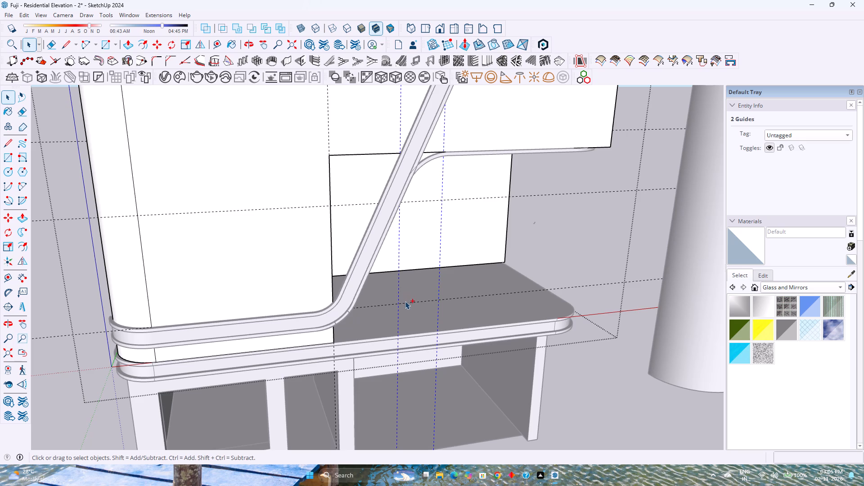
pyautogui.keyDown('ctrl'); pyautogui.click(407, 301); pyautogui.keyUp('ctrl')
pyautogui.keyDown('ctrl'); pyautogui.click(558, 195); pyautogui.keyUp('ctrl')
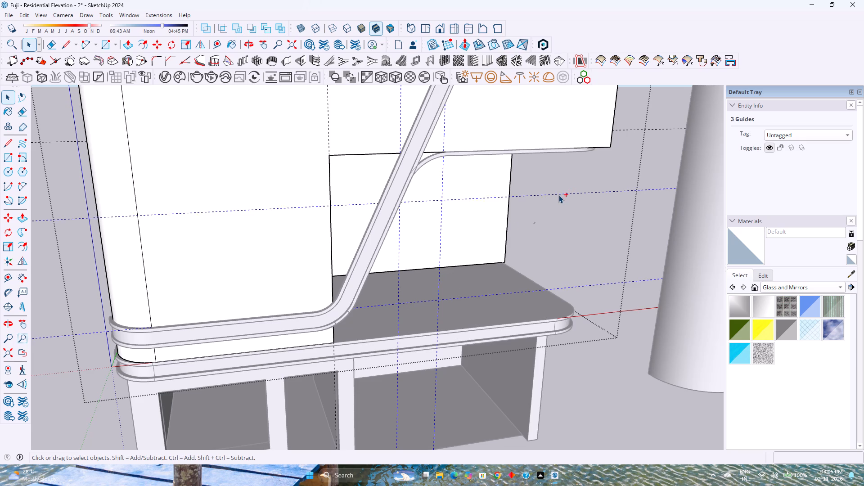
pyautogui.scroll(-2, 556, 198)
pyautogui.moveTo(554, 202); pyautogui.dragTo(463, 238, button='middle')
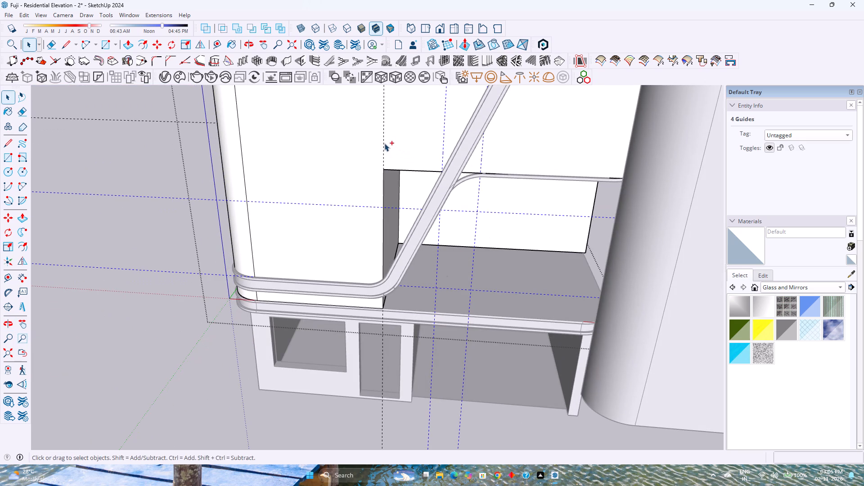
pyautogui.keyDown('ctrl'); pyautogui.click(382, 141); pyautogui.keyUp('ctrl')
pyautogui.keyDown('ctrl'); pyautogui.click(384, 144); pyautogui.keyUp('ctrl')
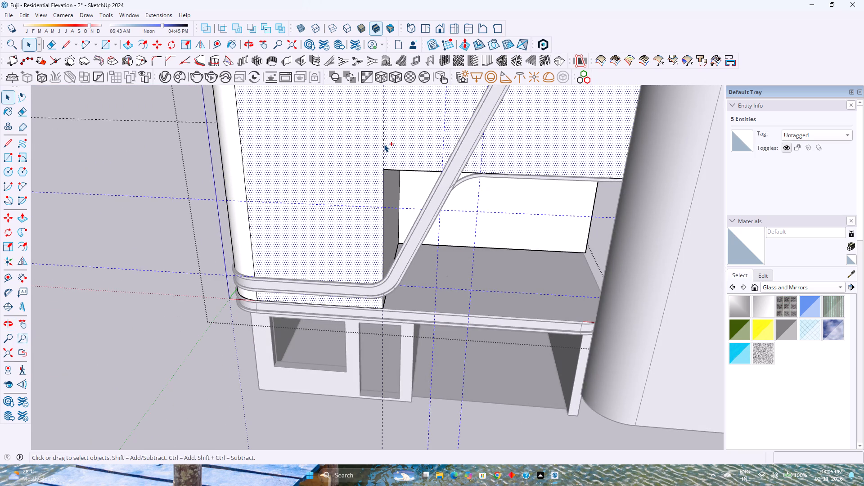
pyautogui.scroll(-7, 384, 144)
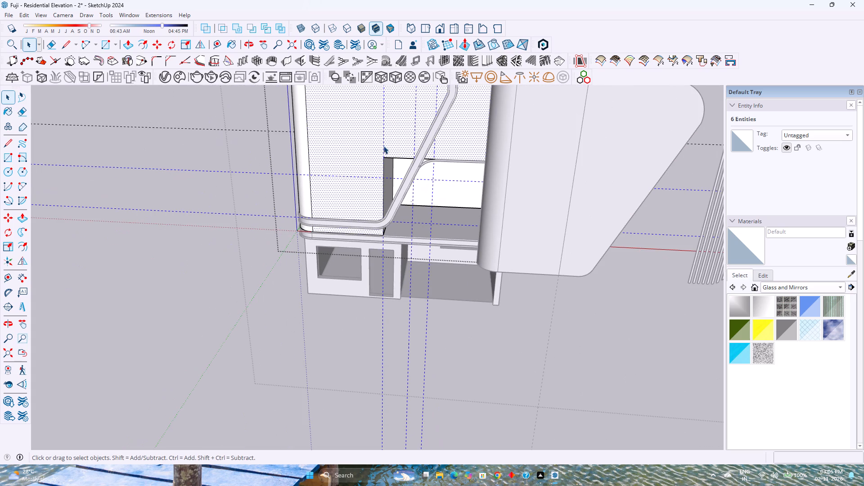
pyautogui.hotkey('ctrl', 'c')
# Leave the upper-floor wall group, returning to the enclosing group.
pyautogui.scroll(-4, 383, 153)
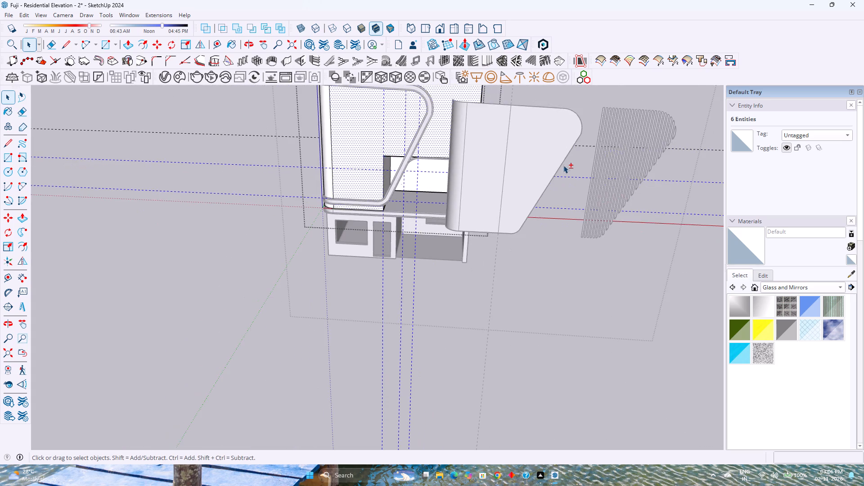
pyautogui.keyDown('shift'); pyautogui.moveTo(563, 165); pyautogui.dragTo(386, 260, button='middle'); pyautogui.keyUp('shift')
pyautogui.keyDown('shift'); pyautogui.middleClick(382, 263); pyautogui.keyUp('shift')
pyautogui.press('Escape')
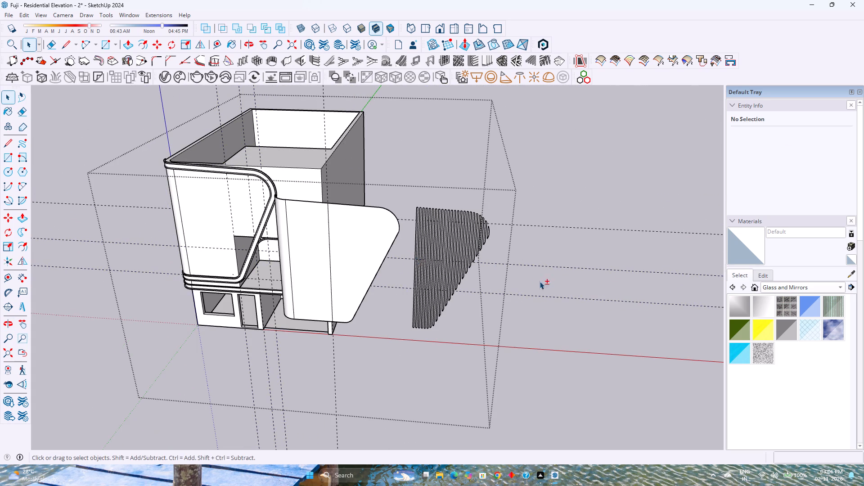
pyautogui.keyDown('shift'); pyautogui.moveTo(536, 280); pyautogui.dragTo(484, 227, button='middle'); pyautogui.keyUp('shift')
pyautogui.keyDown('shift'); pyautogui.middleClick(484, 226); pyautogui.keyUp('shift')
pyautogui.moveTo(411, 250); pyautogui.dragTo(509, 247, button='middle')
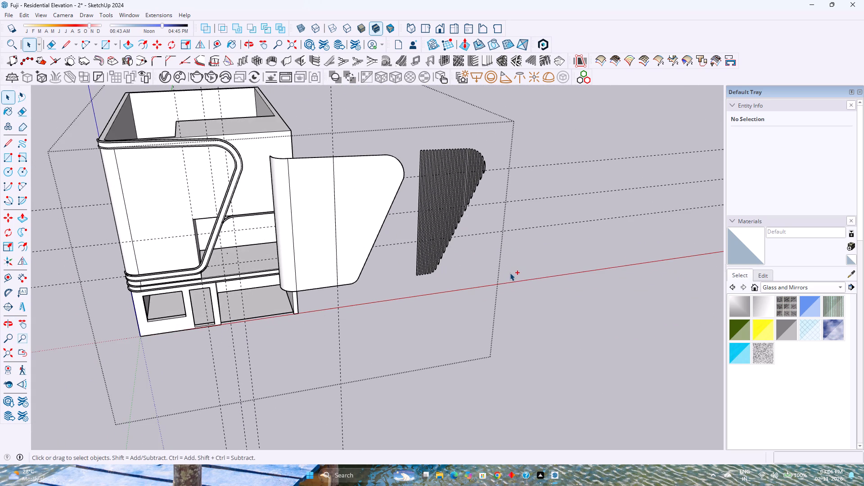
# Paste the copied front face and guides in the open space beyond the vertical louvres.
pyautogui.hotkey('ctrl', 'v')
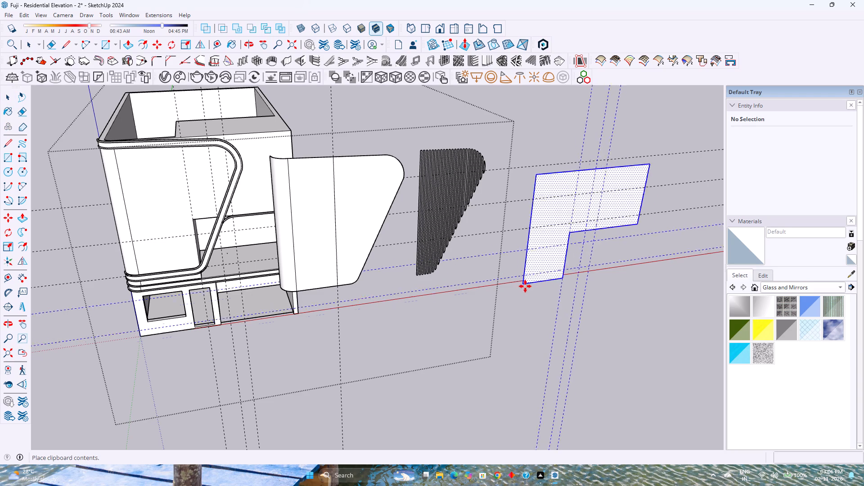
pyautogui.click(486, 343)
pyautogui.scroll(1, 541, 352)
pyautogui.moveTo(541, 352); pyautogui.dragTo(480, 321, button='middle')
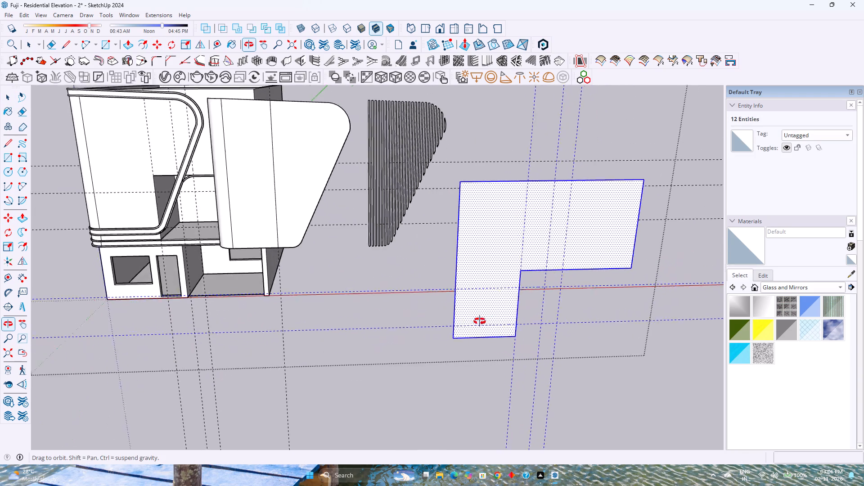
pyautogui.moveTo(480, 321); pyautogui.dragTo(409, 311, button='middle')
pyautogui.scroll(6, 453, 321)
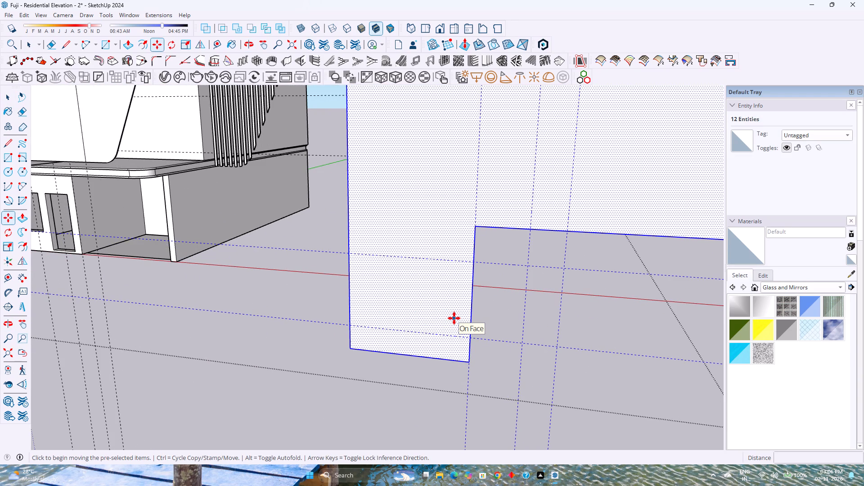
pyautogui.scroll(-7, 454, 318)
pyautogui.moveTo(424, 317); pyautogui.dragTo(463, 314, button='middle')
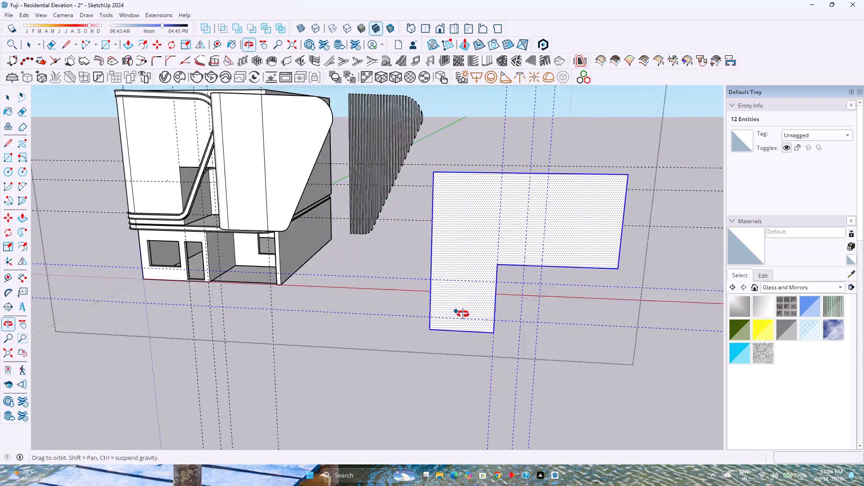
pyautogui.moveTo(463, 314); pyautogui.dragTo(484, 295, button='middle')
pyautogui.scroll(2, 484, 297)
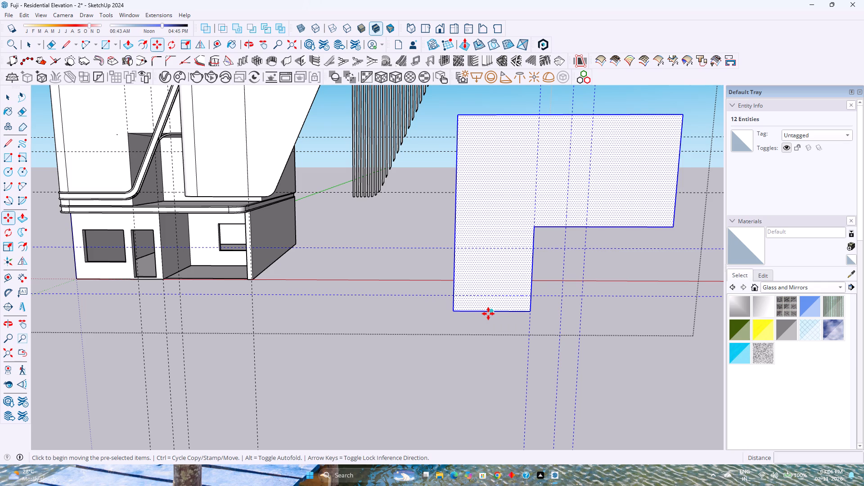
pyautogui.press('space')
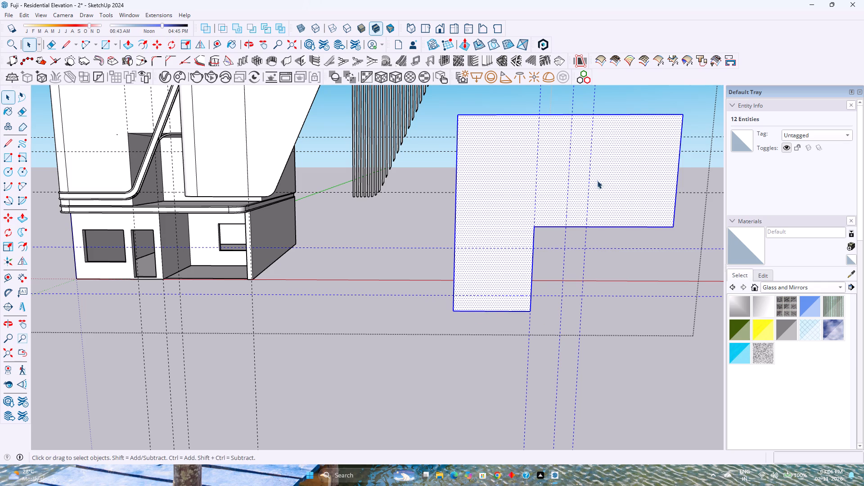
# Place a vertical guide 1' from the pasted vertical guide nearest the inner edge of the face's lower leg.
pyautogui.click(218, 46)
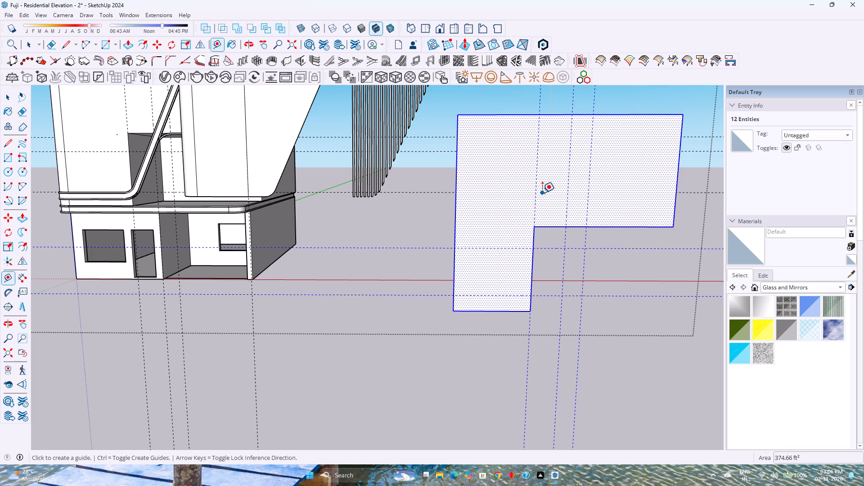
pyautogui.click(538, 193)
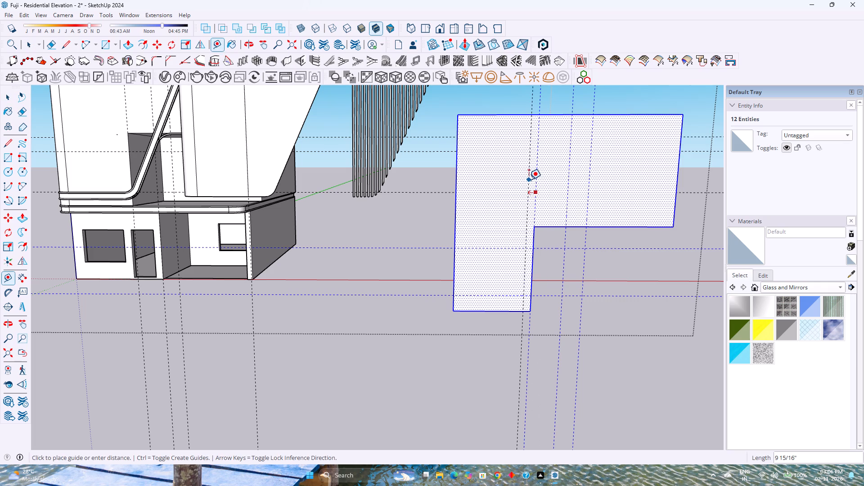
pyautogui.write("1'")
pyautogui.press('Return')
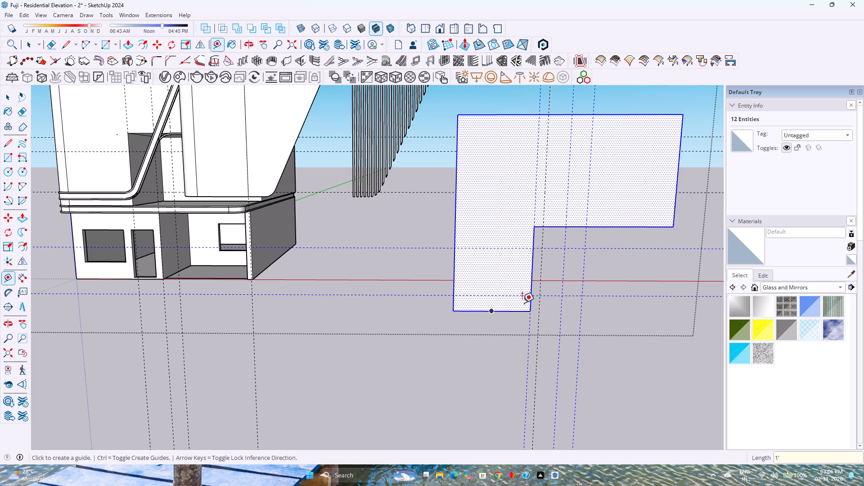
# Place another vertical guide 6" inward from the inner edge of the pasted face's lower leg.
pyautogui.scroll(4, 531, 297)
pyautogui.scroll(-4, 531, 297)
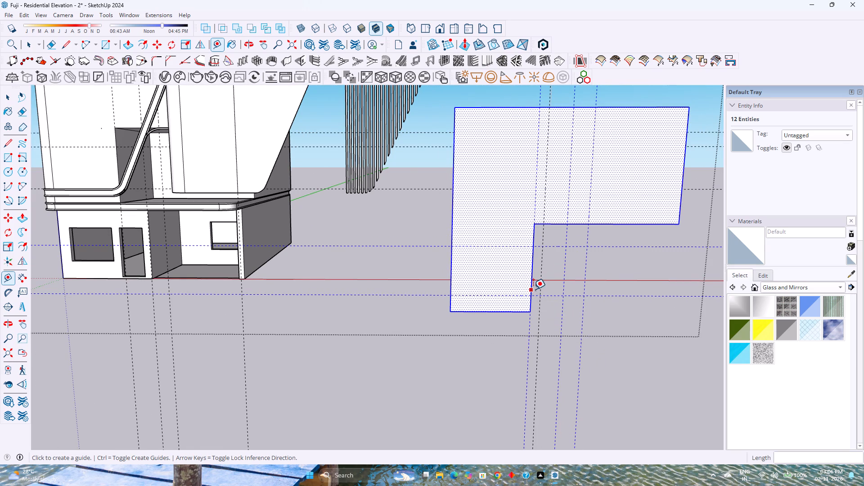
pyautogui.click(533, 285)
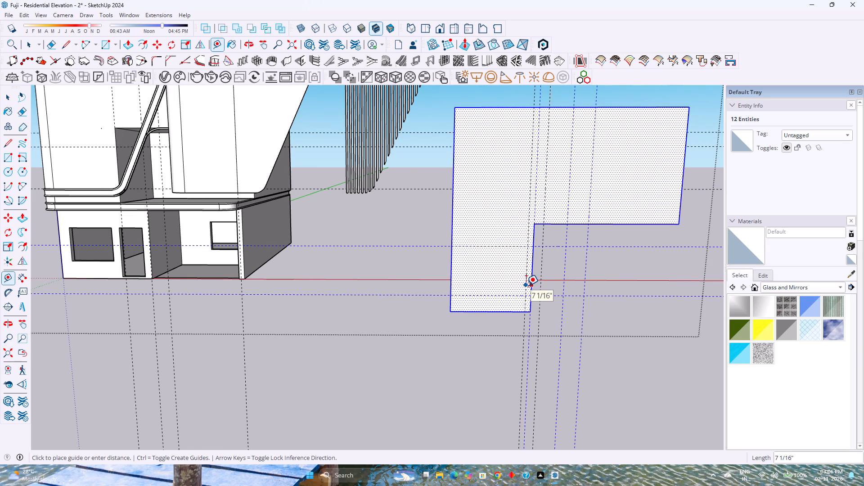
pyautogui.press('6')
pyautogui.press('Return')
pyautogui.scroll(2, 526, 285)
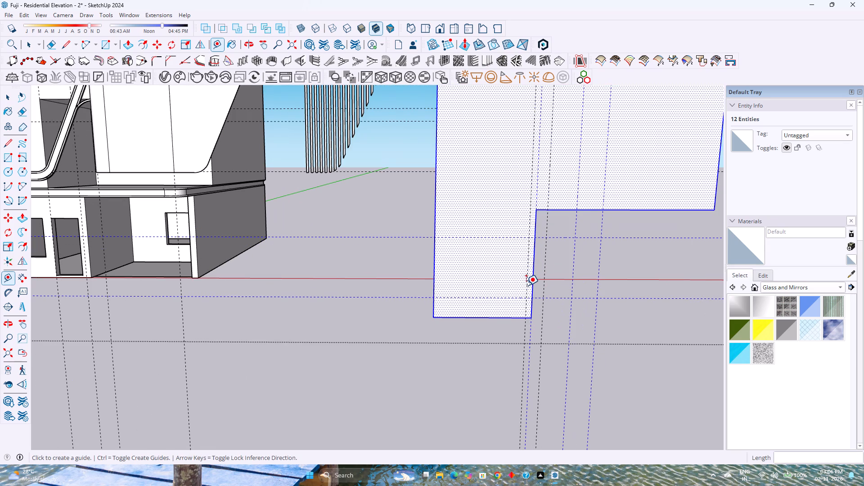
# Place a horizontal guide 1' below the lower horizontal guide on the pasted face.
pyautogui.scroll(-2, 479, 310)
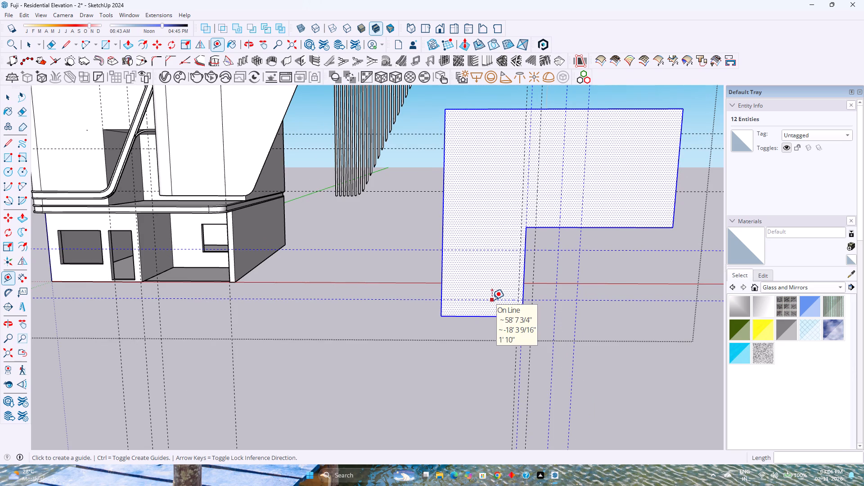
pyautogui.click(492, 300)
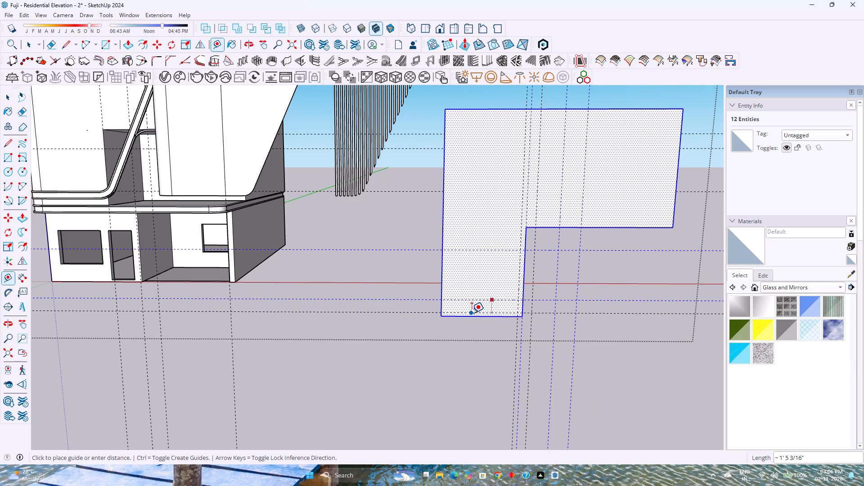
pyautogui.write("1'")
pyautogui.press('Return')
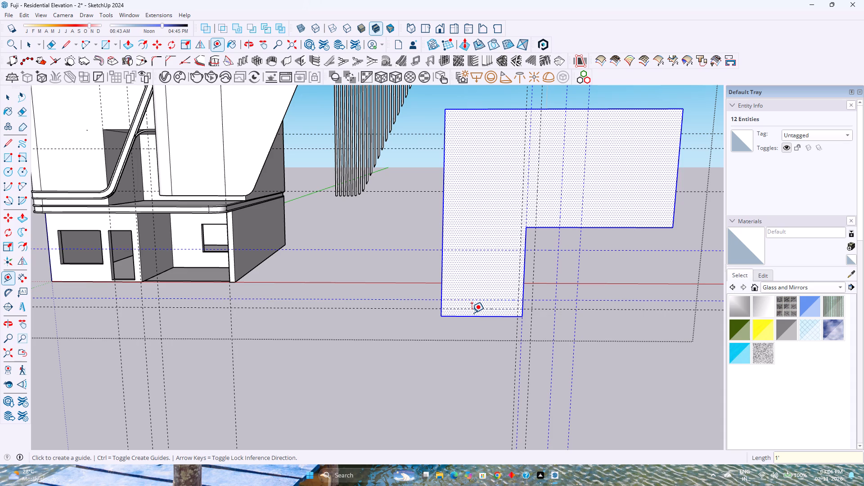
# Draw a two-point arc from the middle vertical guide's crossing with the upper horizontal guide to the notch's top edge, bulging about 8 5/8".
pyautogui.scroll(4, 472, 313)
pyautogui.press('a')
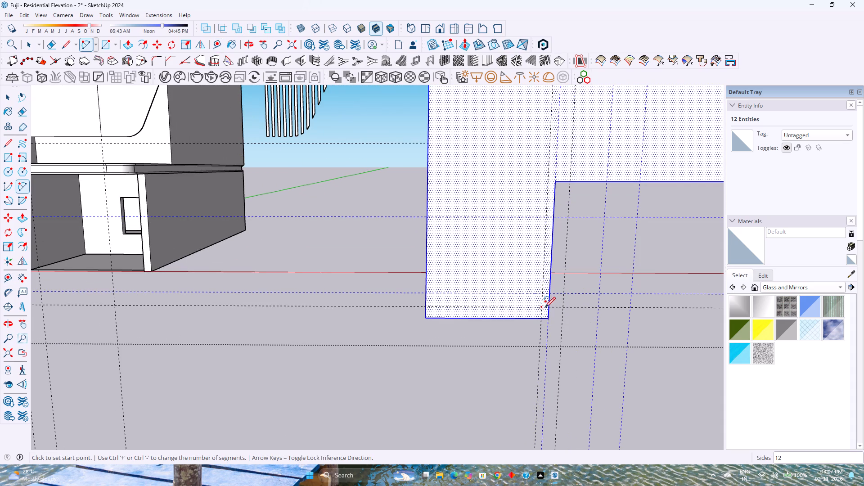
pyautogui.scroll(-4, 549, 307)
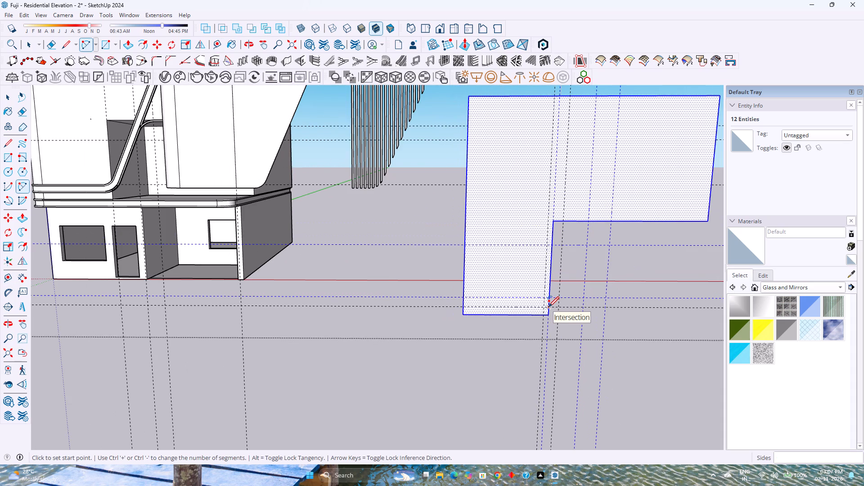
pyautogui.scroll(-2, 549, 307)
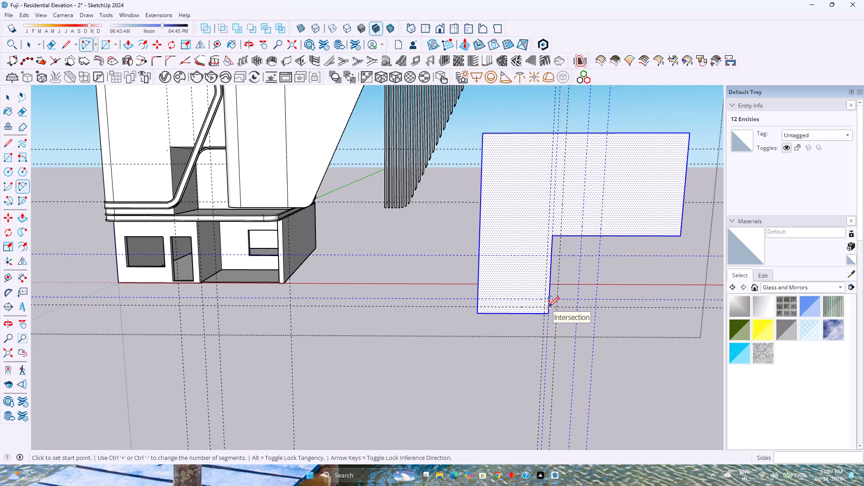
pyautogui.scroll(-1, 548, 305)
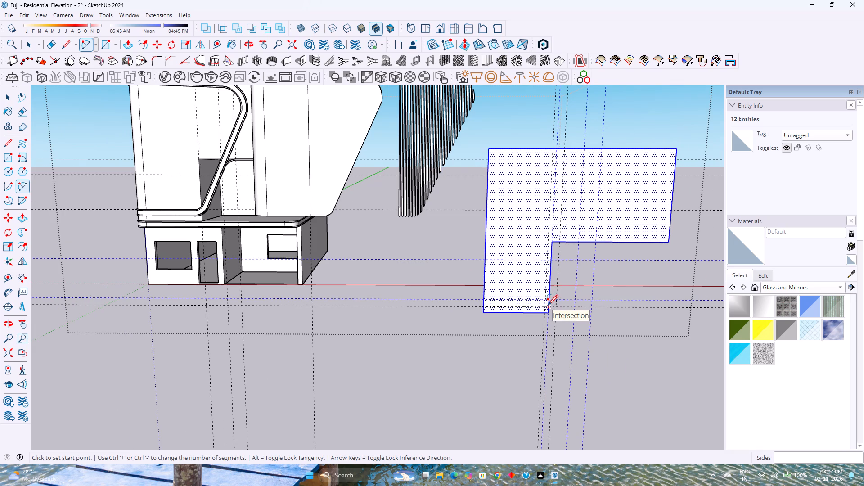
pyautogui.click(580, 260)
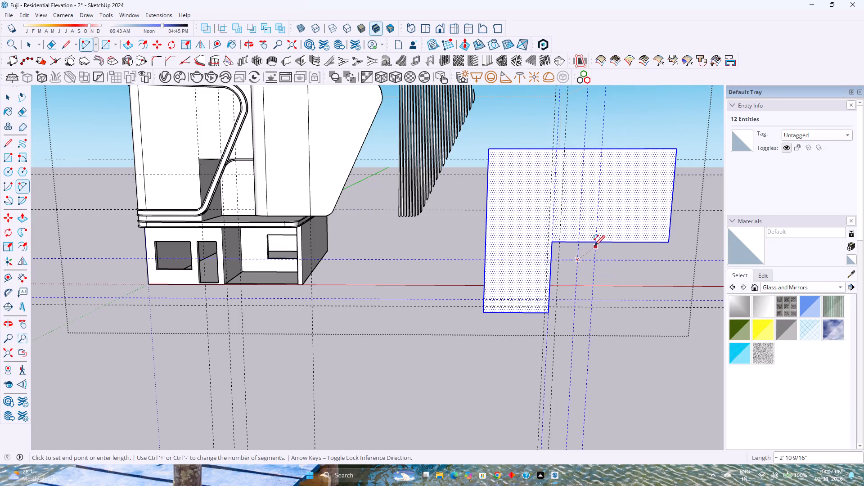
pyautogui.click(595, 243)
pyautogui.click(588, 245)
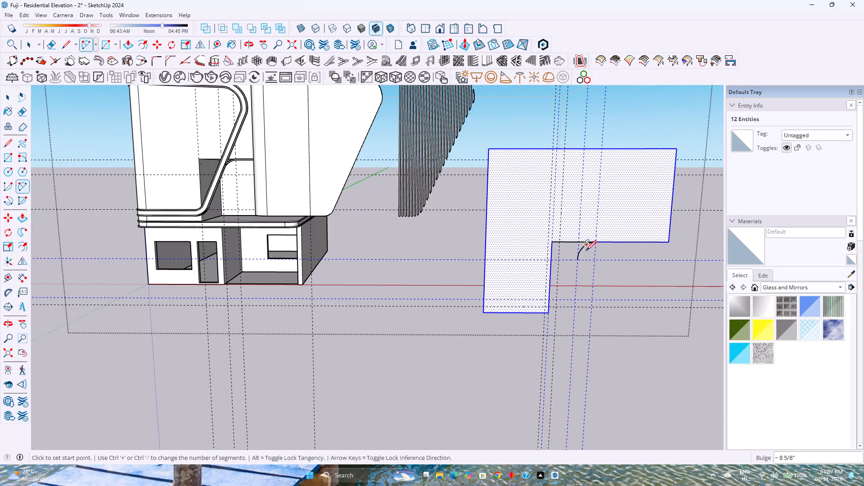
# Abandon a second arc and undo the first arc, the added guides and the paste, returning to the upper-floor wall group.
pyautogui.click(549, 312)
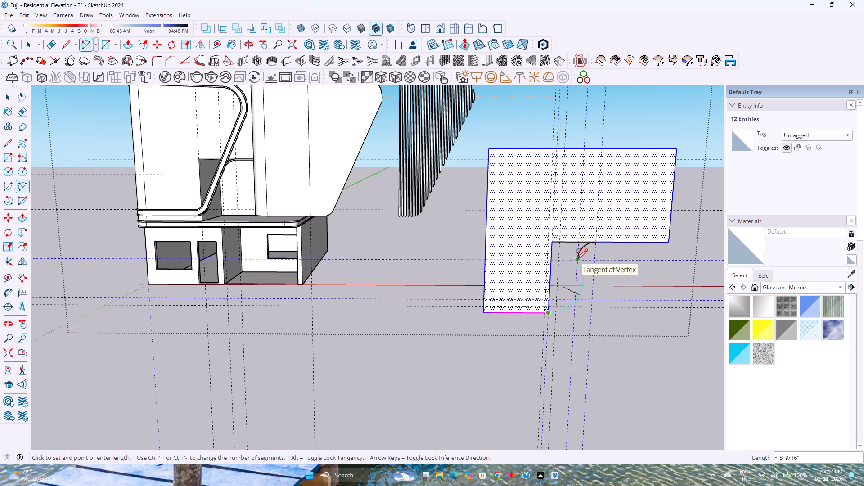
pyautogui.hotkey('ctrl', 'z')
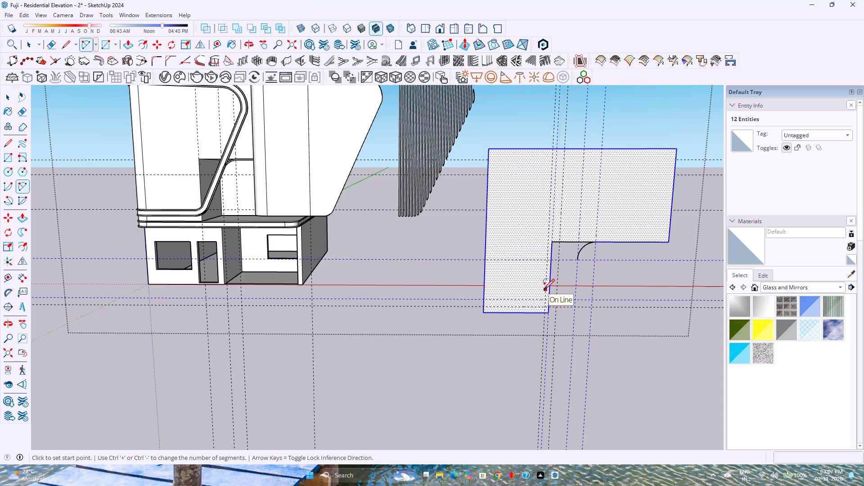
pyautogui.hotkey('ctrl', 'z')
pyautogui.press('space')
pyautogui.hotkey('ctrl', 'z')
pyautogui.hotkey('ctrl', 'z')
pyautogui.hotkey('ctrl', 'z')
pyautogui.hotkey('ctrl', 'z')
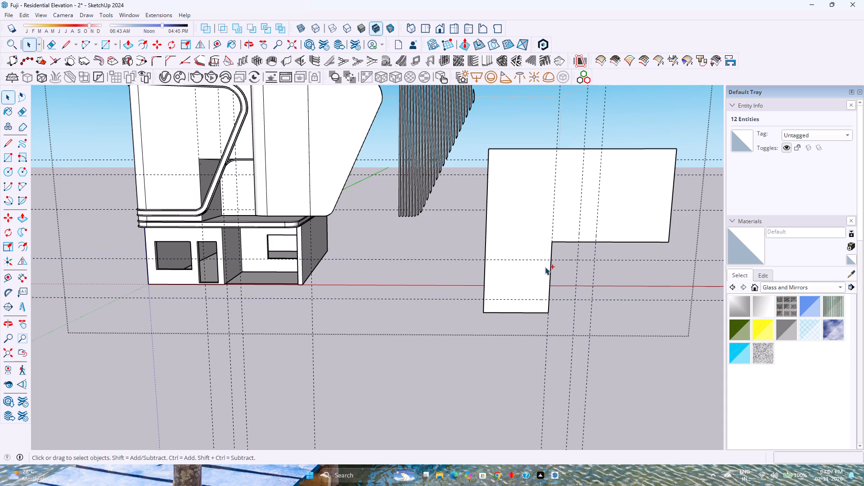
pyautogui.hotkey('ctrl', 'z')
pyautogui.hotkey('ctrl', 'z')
# Delete the middle vertical guide where the slanted frame crosses the opening's upper area.
pyautogui.keyDown('shift'); pyautogui.moveTo(267, 215); pyautogui.dragTo(399, 319, button='middle'); pyautogui.keyUp('shift')
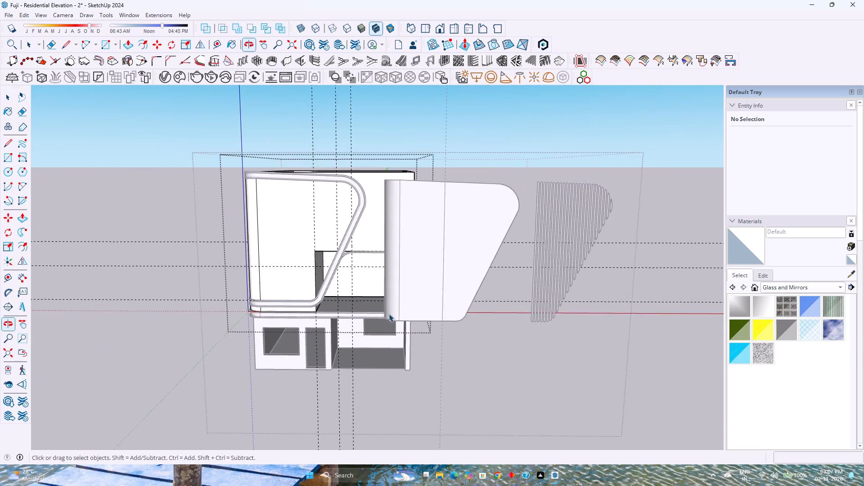
pyautogui.scroll(9, 351, 286)
pyautogui.click(325, 187)
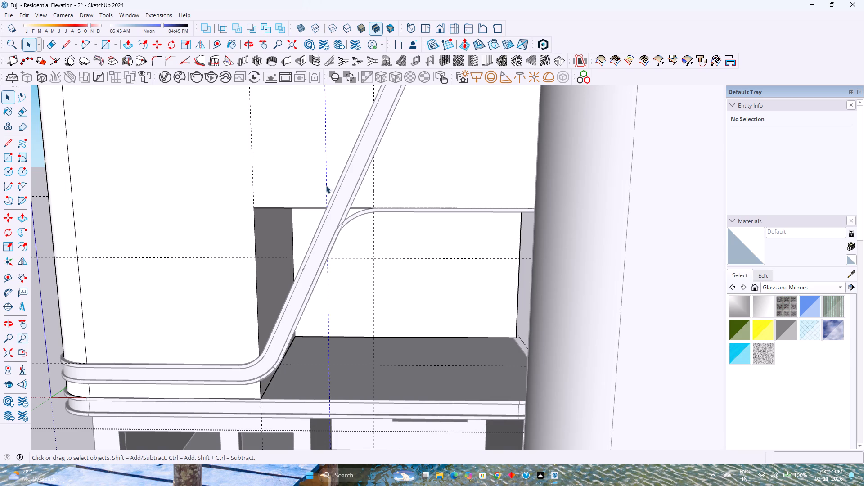
pyautogui.press('Delete')
# Place a vertical guide 3'4" along the red axis from the guide near the frame's upper curve, back toward the opening's side edge.
pyautogui.click(217, 47)
pyautogui.click(373, 180)
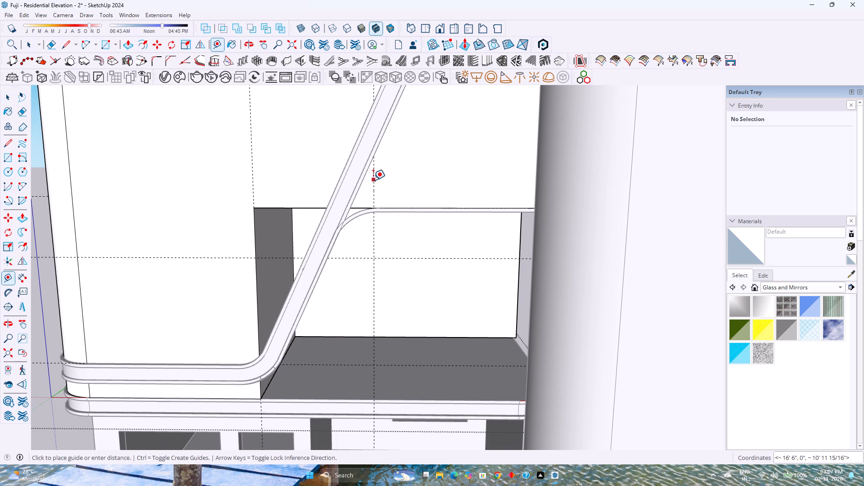
pyautogui.press('Right')
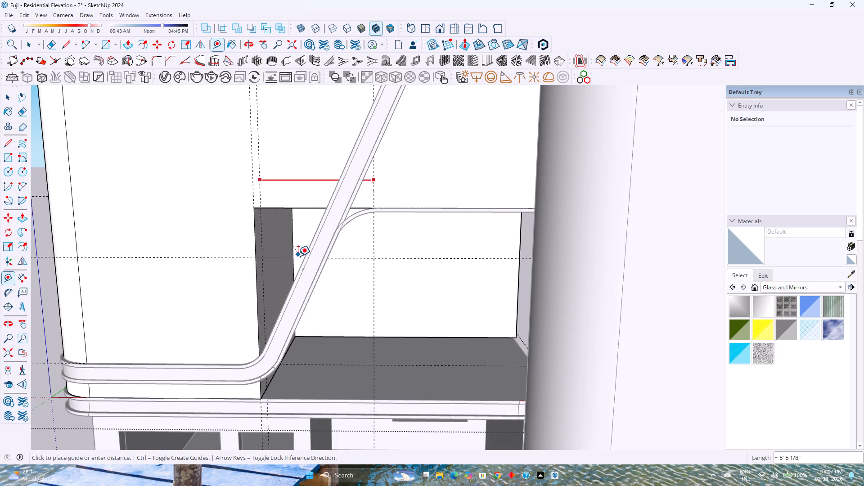
pyautogui.scroll(2, 304, 258)
pyautogui.moveTo(305, 258); pyautogui.dragTo(410, 347, button='middle')
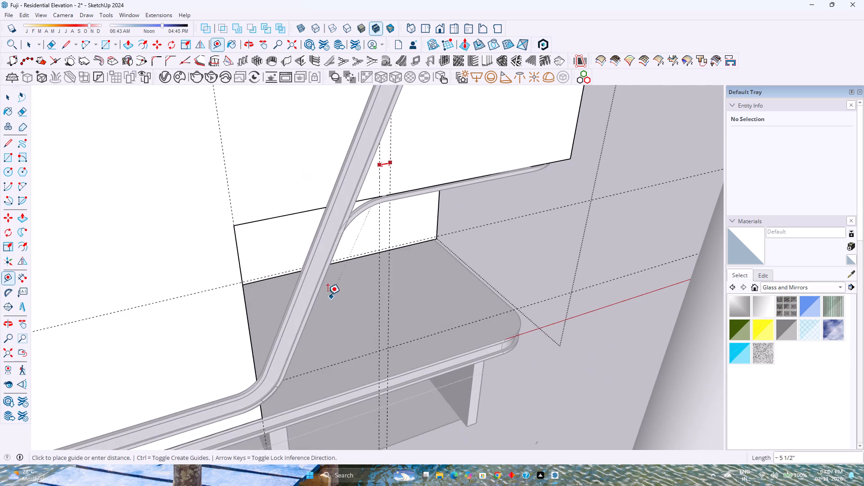
pyautogui.scroll(2, 300, 268)
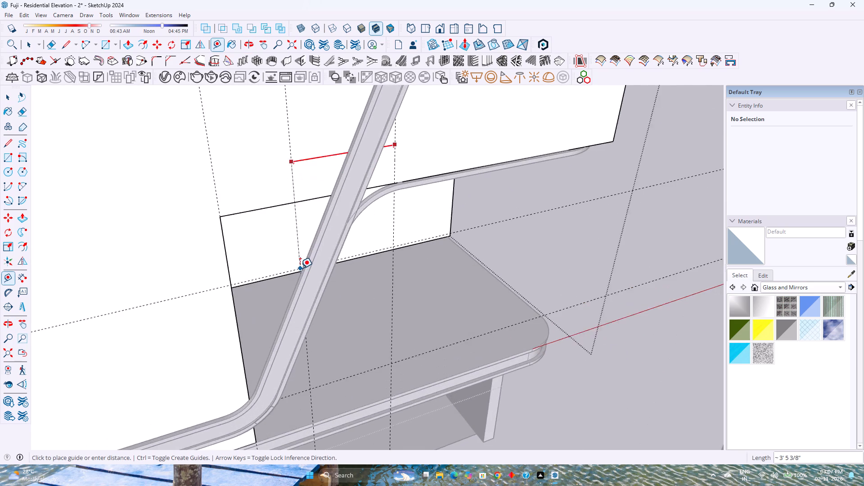
pyautogui.scroll(4, 300, 268)
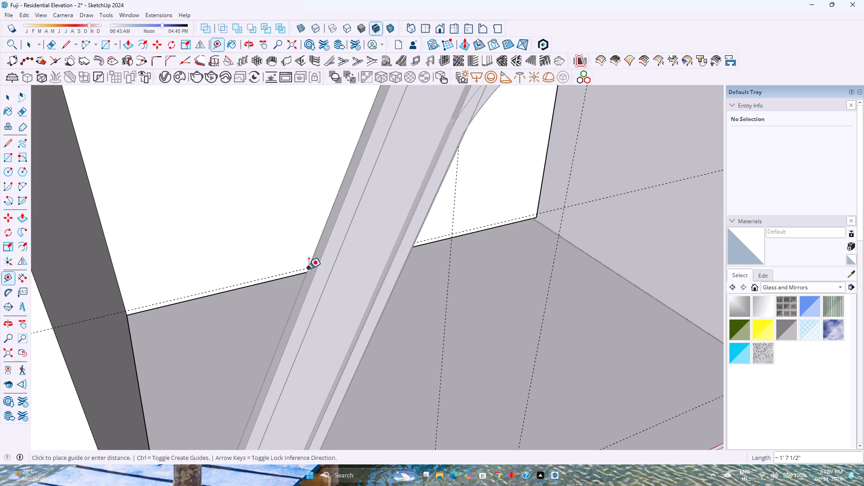
pyautogui.press('3')
pyautogui.write("'4")
pyautogui.hotkey('shift', '"')
pyautogui.press('Return')
pyautogui.scroll(-9, 305, 270)
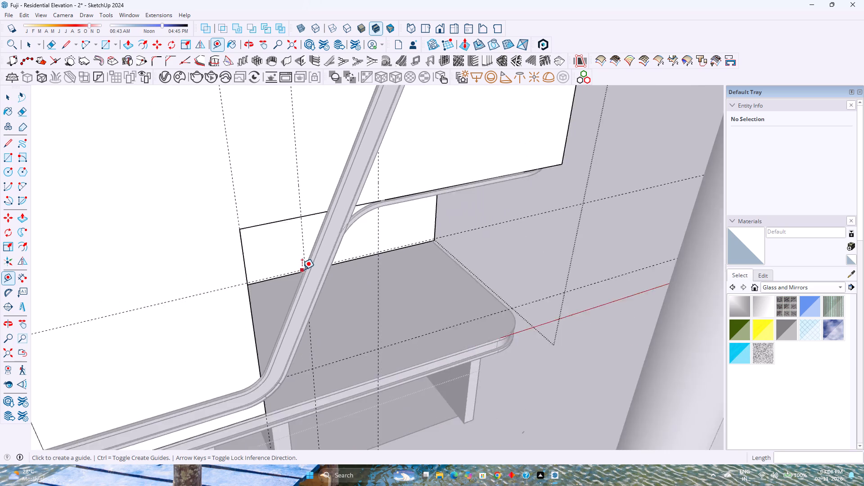
# Place a horizontal guide about 1'2" down the blue axis from the lower frame band's top edge, along the band's bottom edge.
pyautogui.moveTo(300, 293); pyautogui.dragTo(283, 241, button='middle')
pyautogui.scroll(-2, 283, 242)
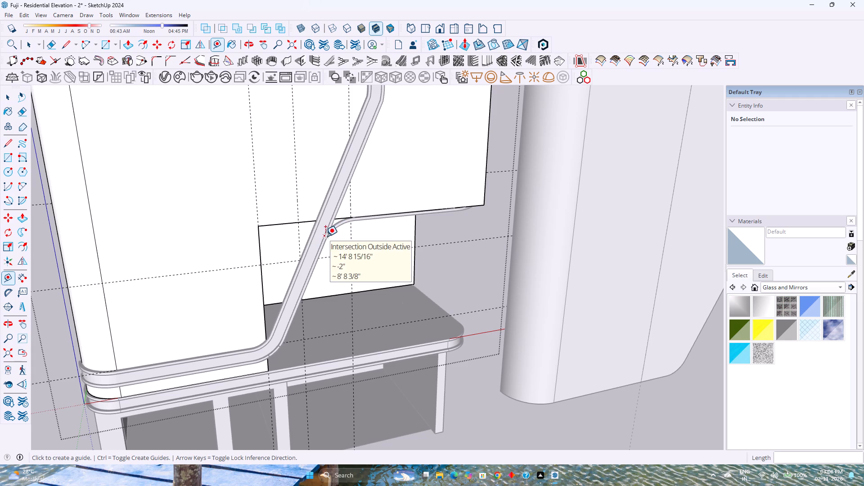
pyautogui.moveTo(321, 256); pyautogui.dragTo(297, 233, button='middle')
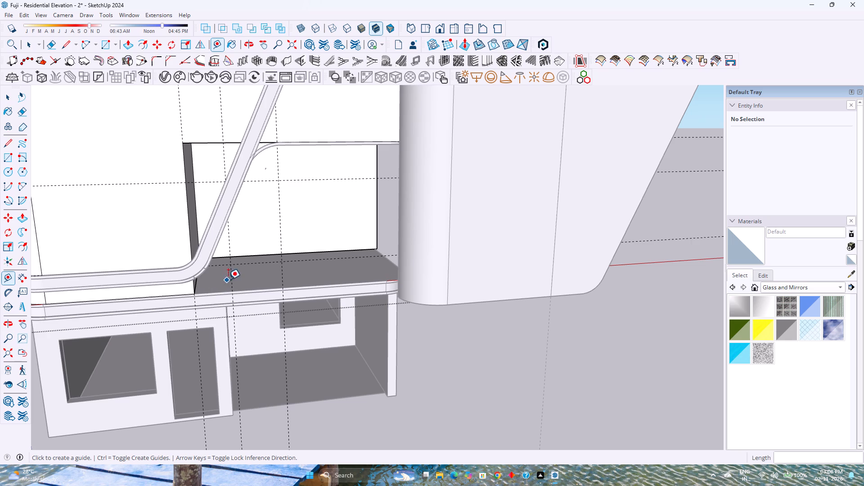
pyautogui.scroll(-1, 238, 275)
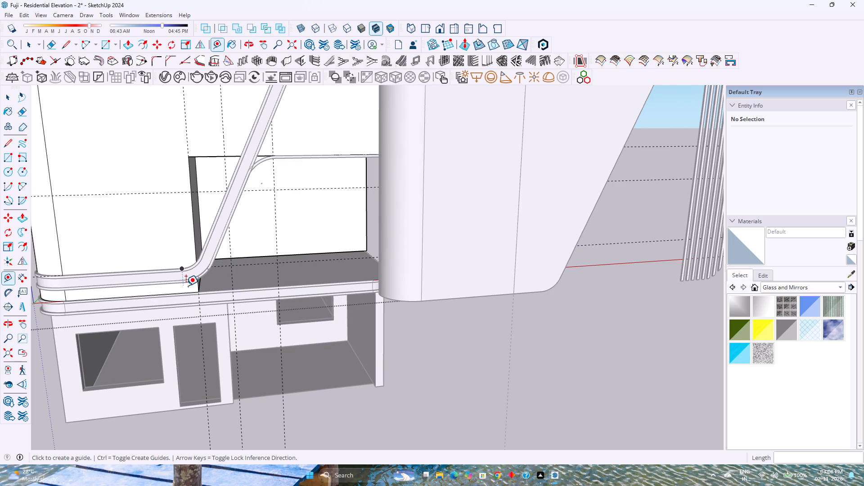
pyautogui.scroll(-2, 226, 283)
pyautogui.moveTo(141, 272); pyautogui.dragTo(241, 253, button='middle')
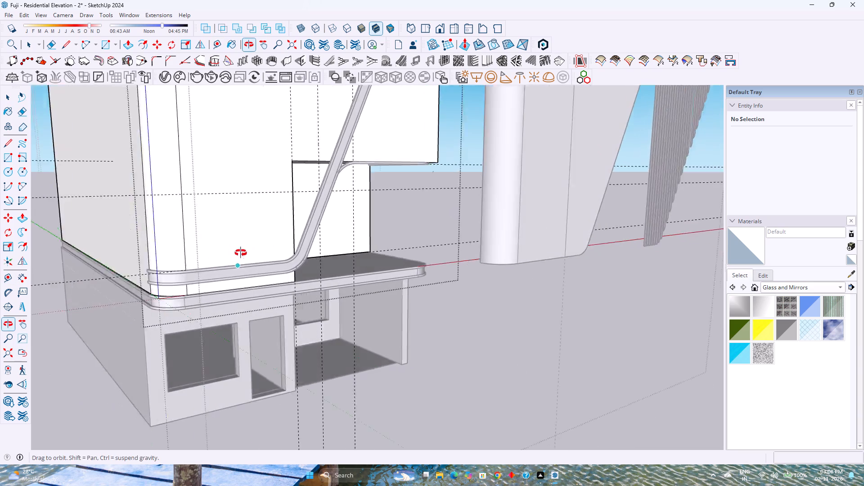
pyautogui.moveTo(241, 253); pyautogui.dragTo(273, 249, button='middle')
pyautogui.scroll(3, 290, 261)
pyautogui.moveTo(291, 261); pyautogui.dragTo(299, 315, button='middle')
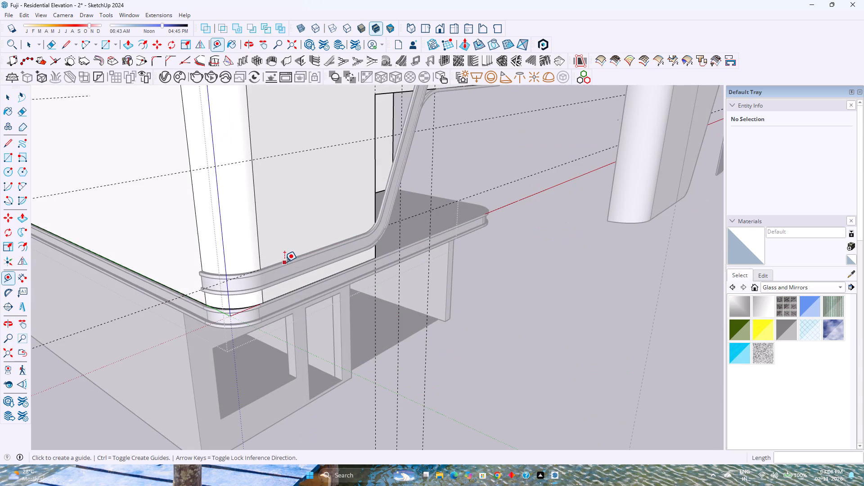
pyautogui.scroll(8, 296, 255)
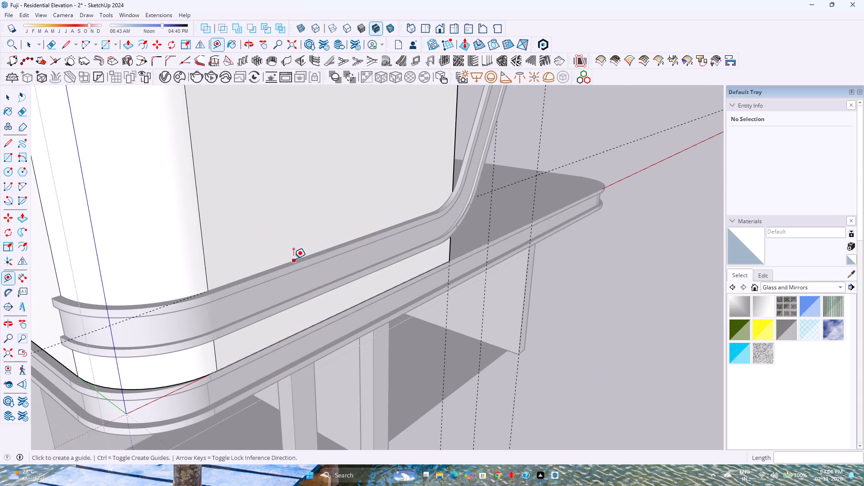
pyautogui.click(293, 259)
pyautogui.press('Up')
pyautogui.moveTo(241, 324); pyautogui.dragTo(232, 300, button='middle')
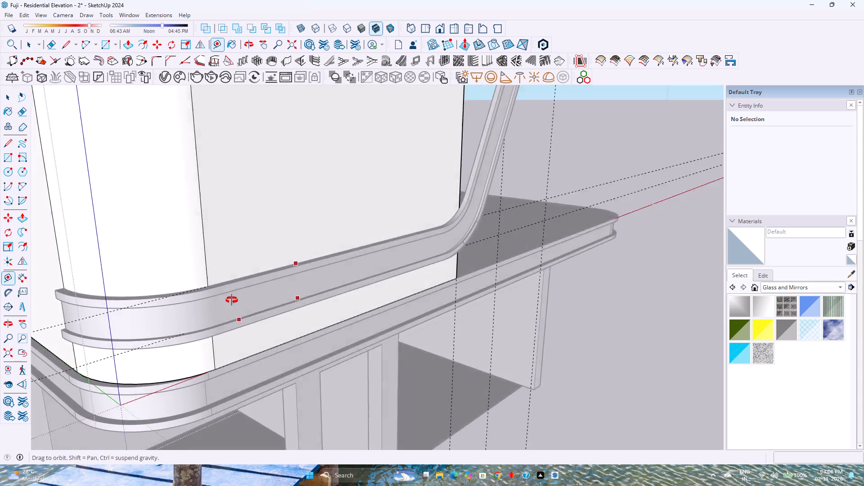
pyautogui.moveTo(232, 300); pyautogui.dragTo(227, 268, button='middle')
pyautogui.scroll(1, 202, 341)
pyautogui.moveTo(202, 335); pyautogui.dragTo(271, 263, button='middle')
pyautogui.middleClick(273, 262)
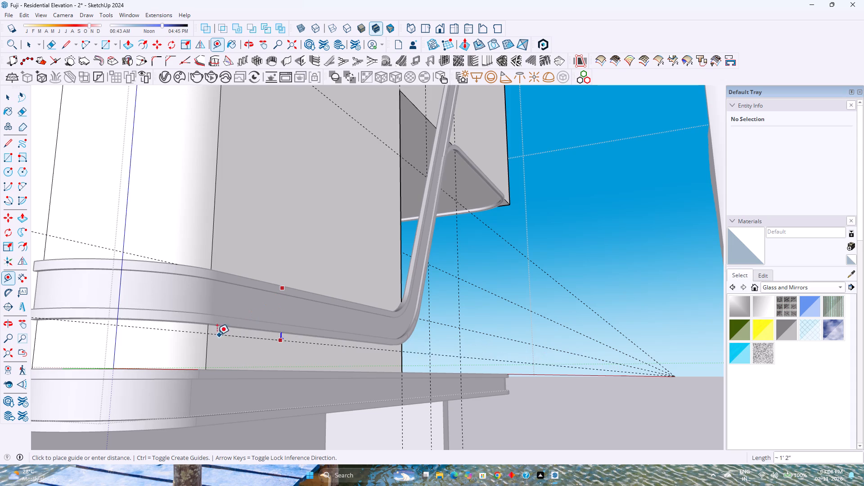
pyautogui.click(202, 324)
# Place a vertical guide about 11 5/8" from the opening's side edge, where the frame's outer lower bend meets its slanted part.
pyautogui.moveTo(278, 311); pyautogui.dragTo(267, 318, button='middle')
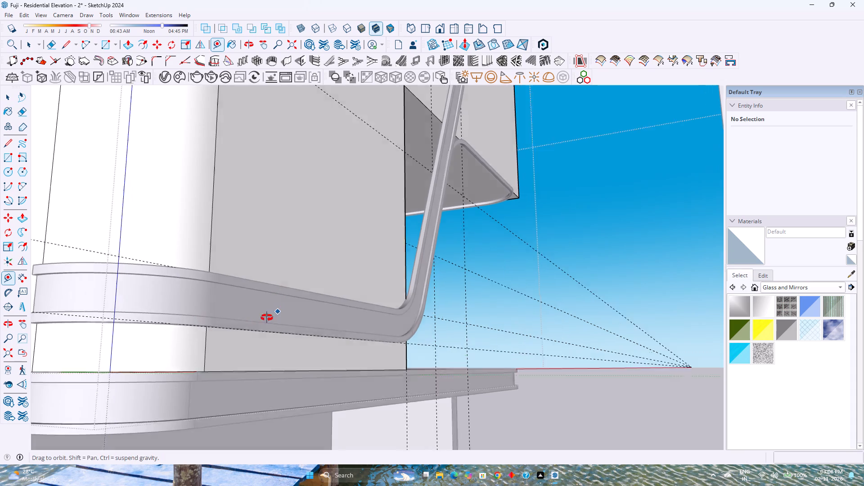
pyautogui.moveTo(267, 318); pyautogui.dragTo(41, 372, button='middle')
pyautogui.middleClick(41, 372)
pyautogui.scroll(-3, 106, 344)
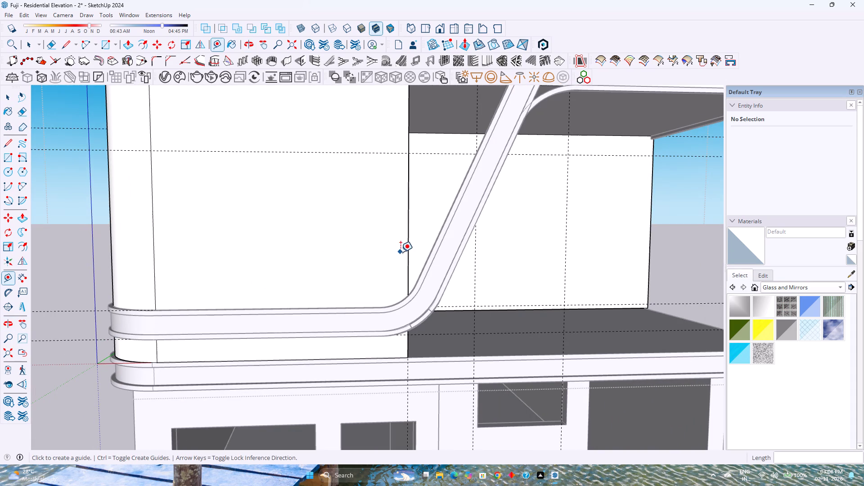
pyautogui.click(407, 248)
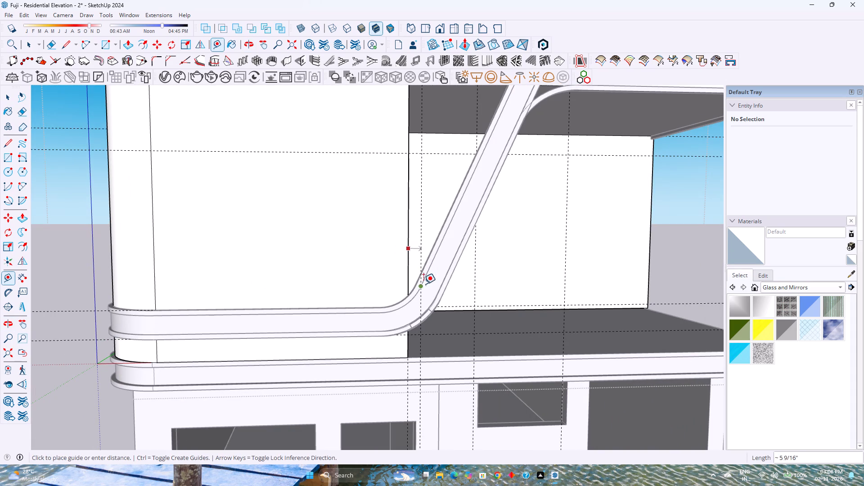
pyautogui.scroll(4, 436, 307)
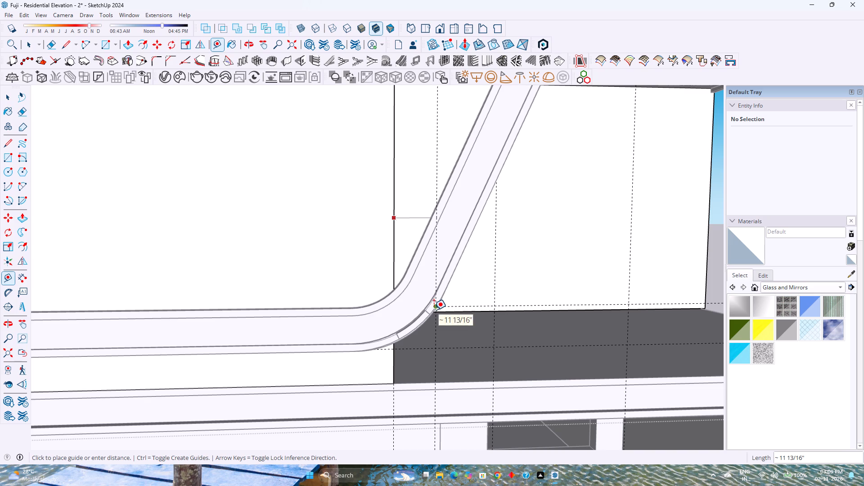
pyautogui.scroll(1, 434, 311)
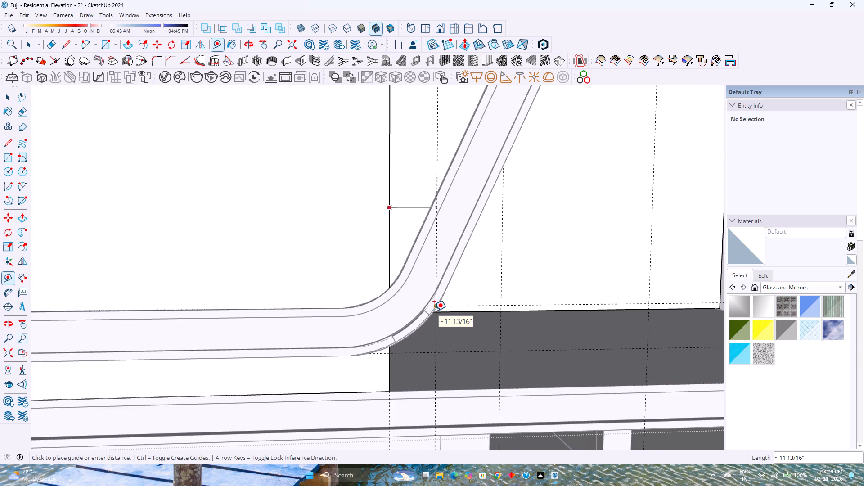
pyautogui.scroll(1, 434, 311)
pyautogui.moveTo(434, 311); pyautogui.dragTo(161, 343, button='middle')
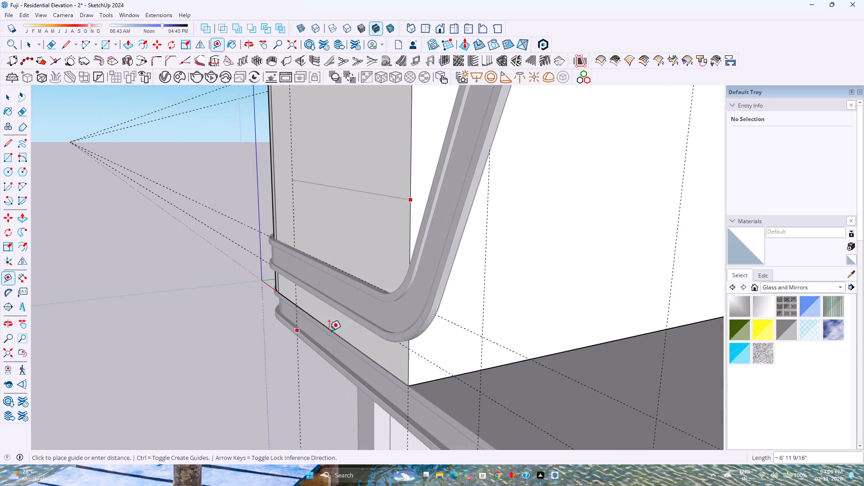
pyautogui.click(438, 317)
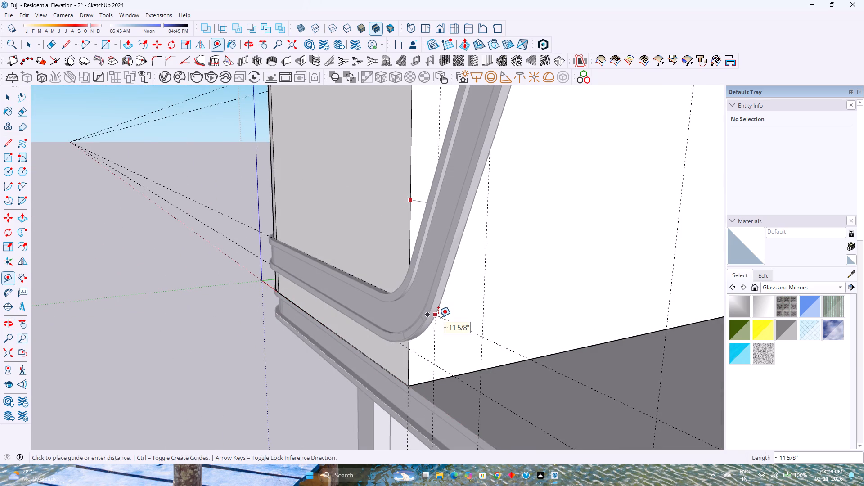
# Copy the upper-floor front wall face with its four vertical and three lower horizontal guides, and paste it beside the building.
pyautogui.moveTo(398, 321); pyautogui.dragTo(549, 333, button='middle')
pyautogui.scroll(-4, 464, 315)
pyautogui.moveTo(419, 329); pyautogui.dragTo(516, 305, button='middle')
pyautogui.scroll(-3, 475, 314)
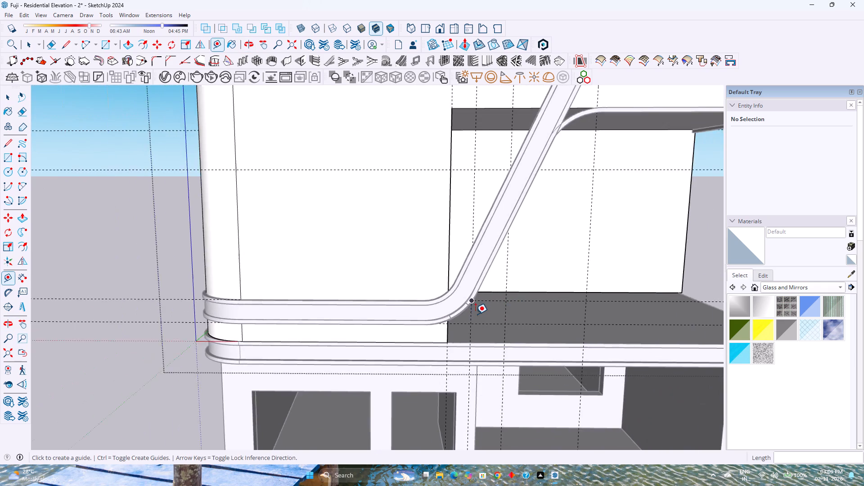
pyautogui.scroll(-4, 475, 314)
pyautogui.press('space')
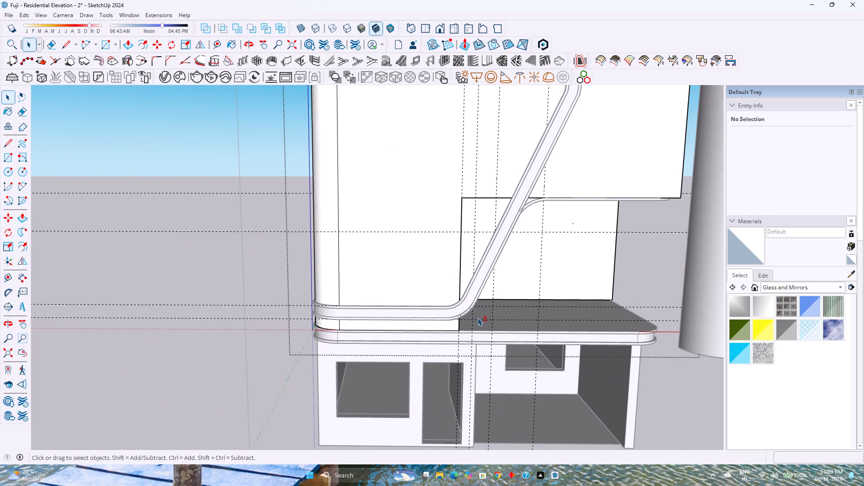
pyautogui.keyDown('shift'); pyautogui.moveTo(477, 318); pyautogui.dragTo(475, 252, button='middle'); pyautogui.keyUp('shift')
pyautogui.moveTo(561, 418); pyautogui.dragTo(399, 408)
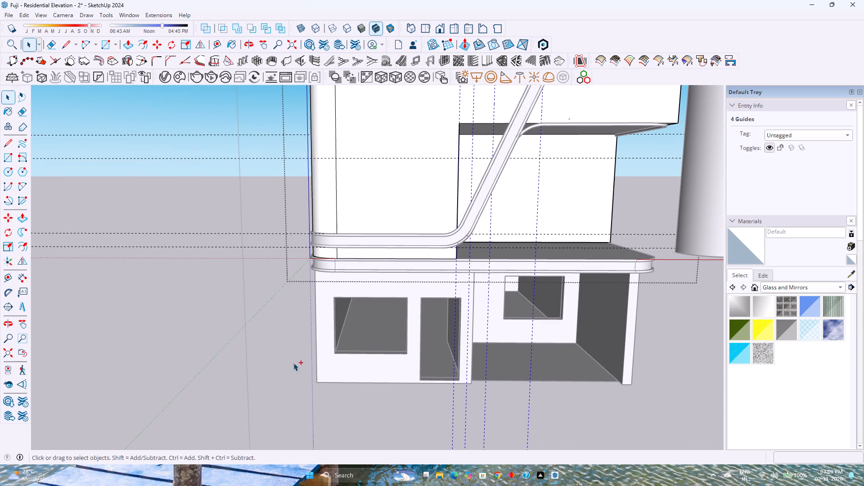
pyautogui.keyDown('ctrl'); pyautogui.moveTo(237, 337); pyautogui.dragTo(113, 153); pyautogui.keyUp('ctrl')
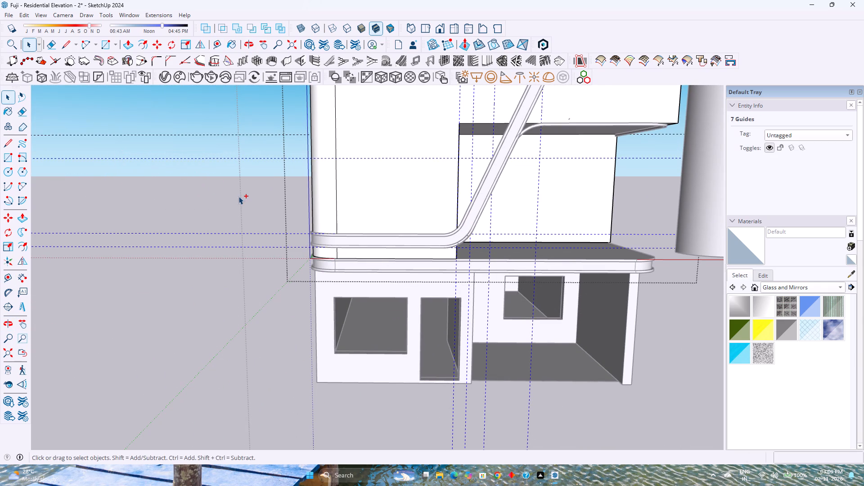
pyautogui.keyDown('ctrl'); pyautogui.click(418, 199); pyautogui.keyUp('ctrl')
pyautogui.scroll(-4, 414, 197)
pyautogui.keyDown('shift'); pyautogui.moveTo(416, 204); pyautogui.dragTo(413, 223, button='middle'); pyautogui.keyUp('shift')
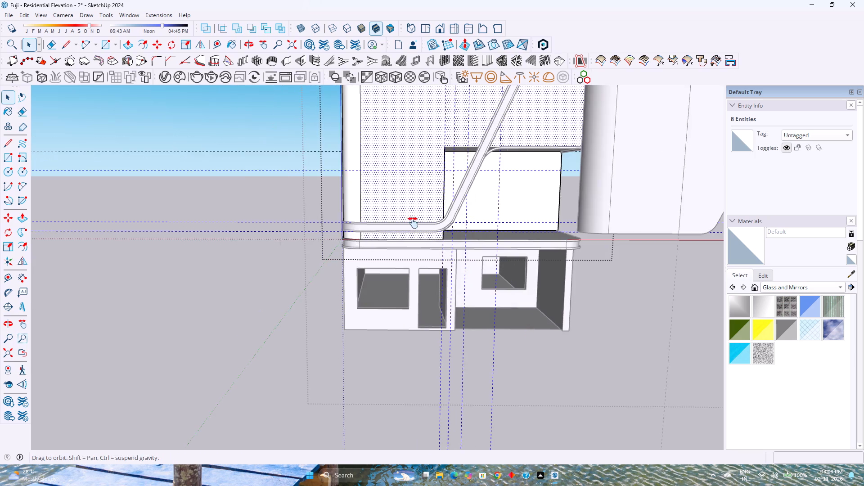
pyautogui.keyDown('shift'); pyautogui.moveTo(413, 223); pyautogui.dragTo(375, 375, button='middle'); pyautogui.keyUp('shift')
pyautogui.keyDown('shift'); pyautogui.middleClick(375, 375); pyautogui.keyUp('shift')
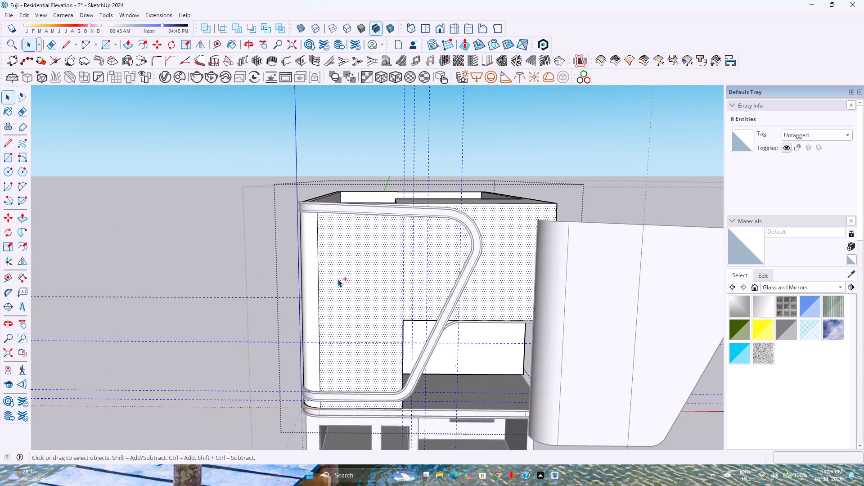
pyautogui.hotkey('ctrl', 'c')
pyautogui.scroll(-12, 340, 281)
pyautogui.hotkey('ctrl', 'v')
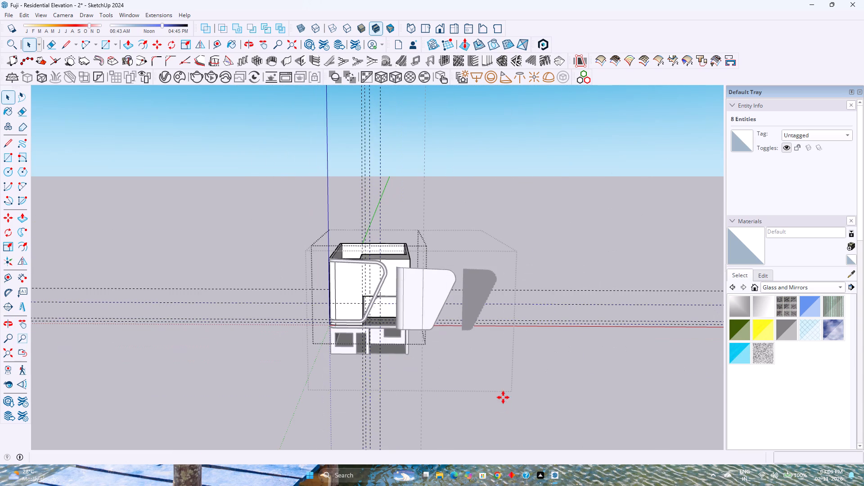
pyautogui.click(523, 401)
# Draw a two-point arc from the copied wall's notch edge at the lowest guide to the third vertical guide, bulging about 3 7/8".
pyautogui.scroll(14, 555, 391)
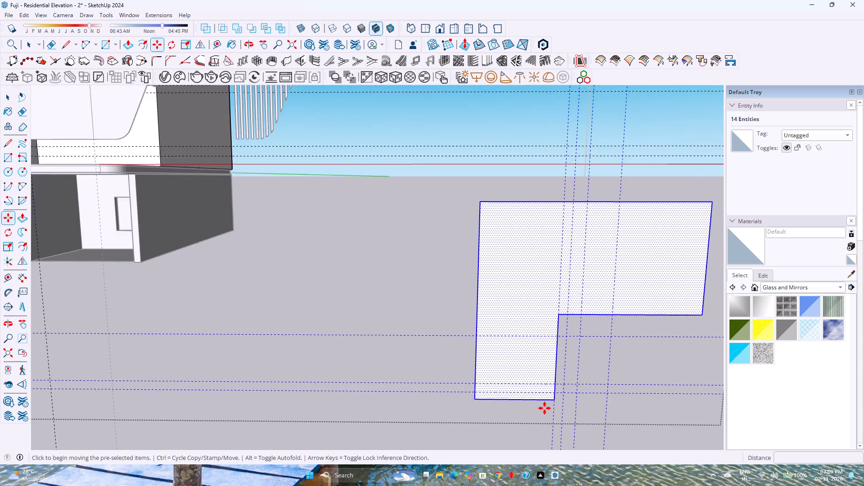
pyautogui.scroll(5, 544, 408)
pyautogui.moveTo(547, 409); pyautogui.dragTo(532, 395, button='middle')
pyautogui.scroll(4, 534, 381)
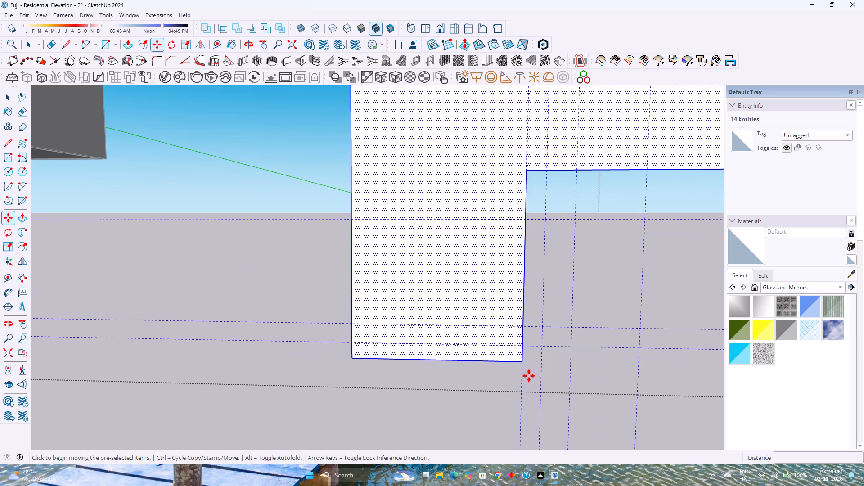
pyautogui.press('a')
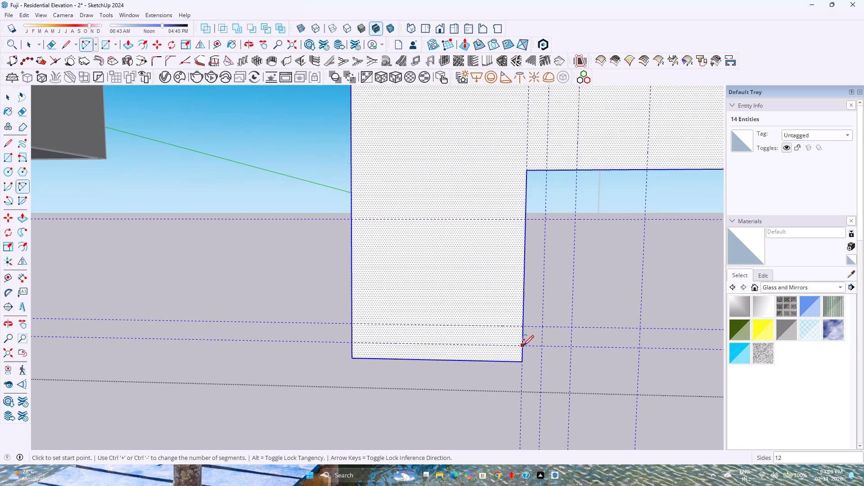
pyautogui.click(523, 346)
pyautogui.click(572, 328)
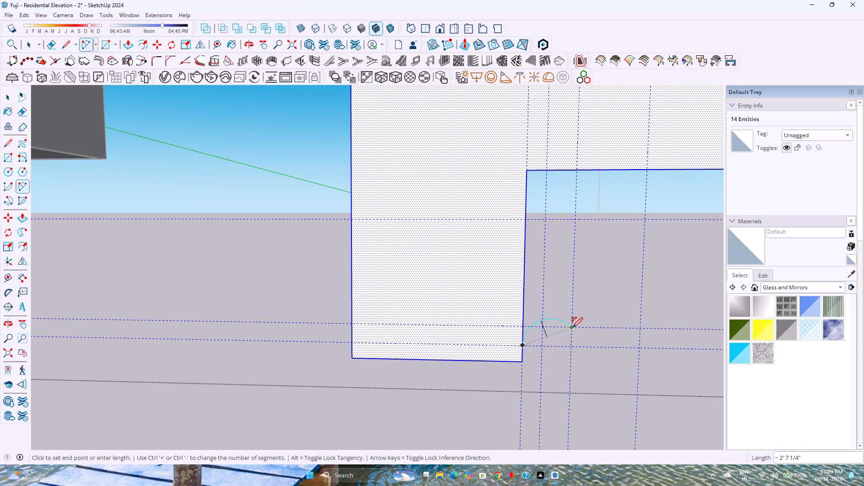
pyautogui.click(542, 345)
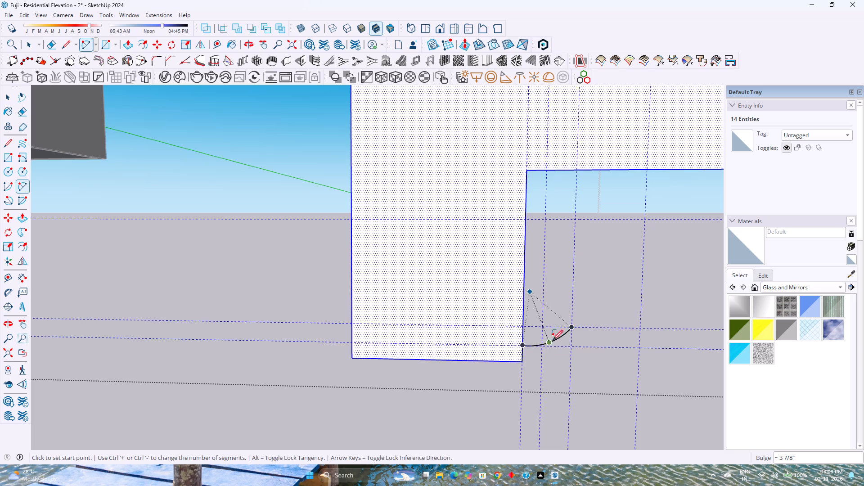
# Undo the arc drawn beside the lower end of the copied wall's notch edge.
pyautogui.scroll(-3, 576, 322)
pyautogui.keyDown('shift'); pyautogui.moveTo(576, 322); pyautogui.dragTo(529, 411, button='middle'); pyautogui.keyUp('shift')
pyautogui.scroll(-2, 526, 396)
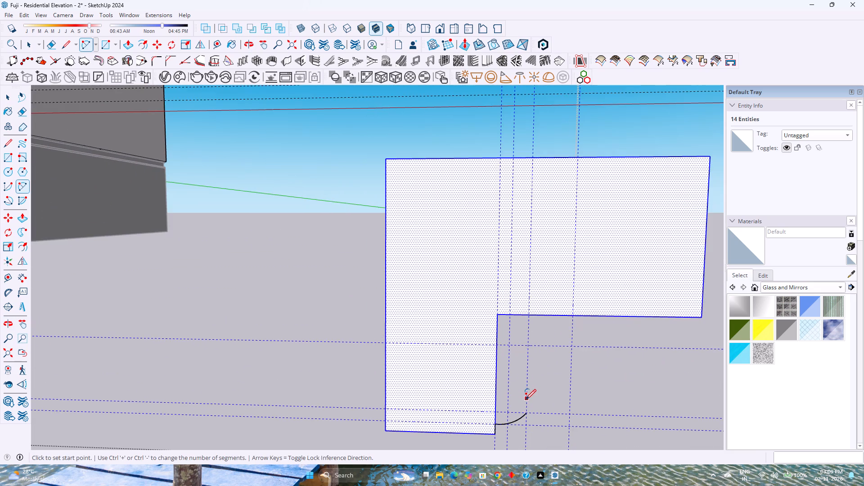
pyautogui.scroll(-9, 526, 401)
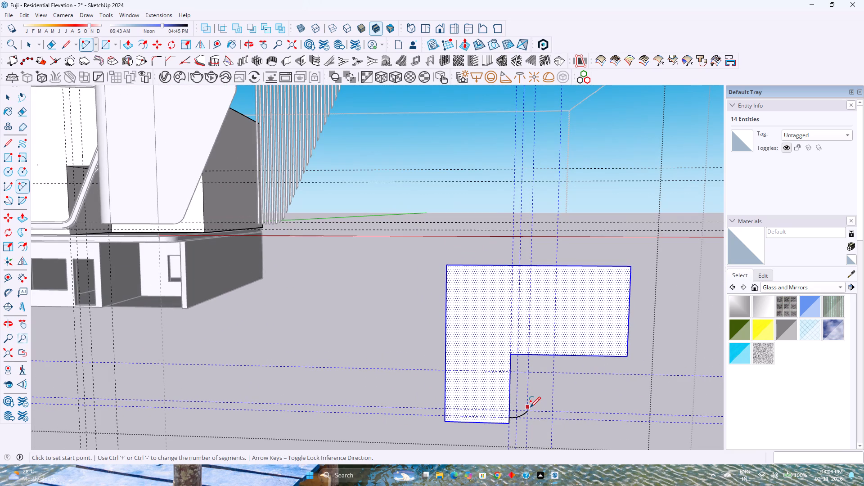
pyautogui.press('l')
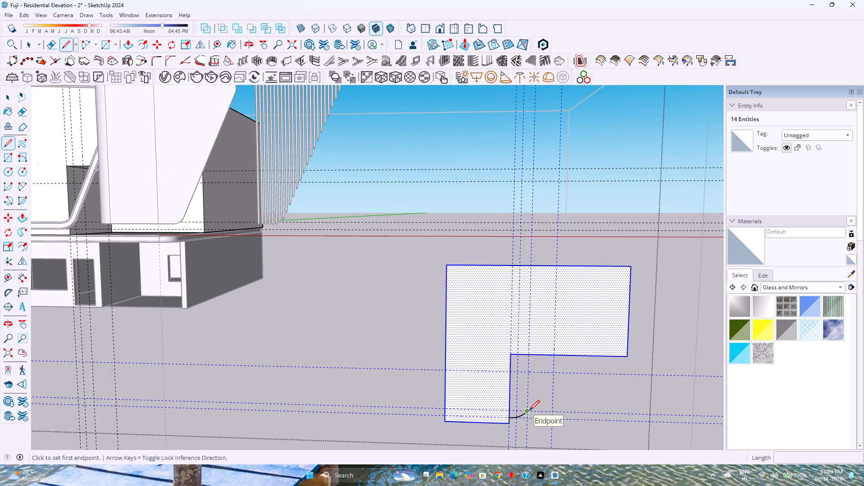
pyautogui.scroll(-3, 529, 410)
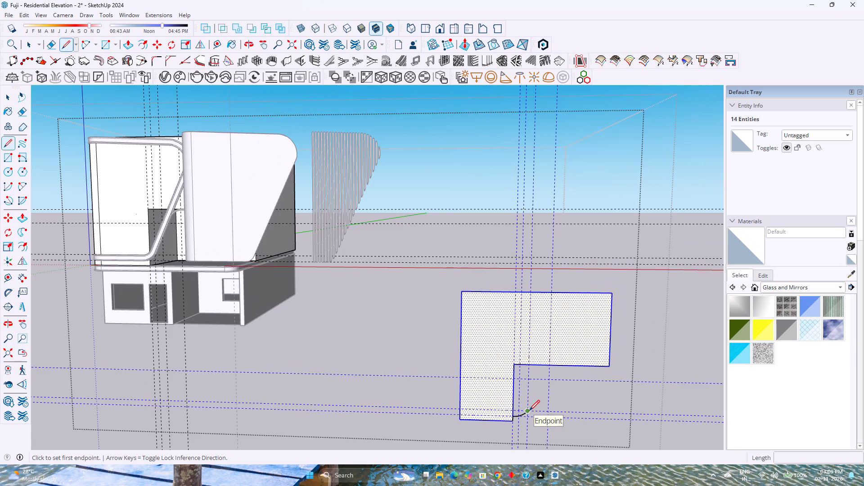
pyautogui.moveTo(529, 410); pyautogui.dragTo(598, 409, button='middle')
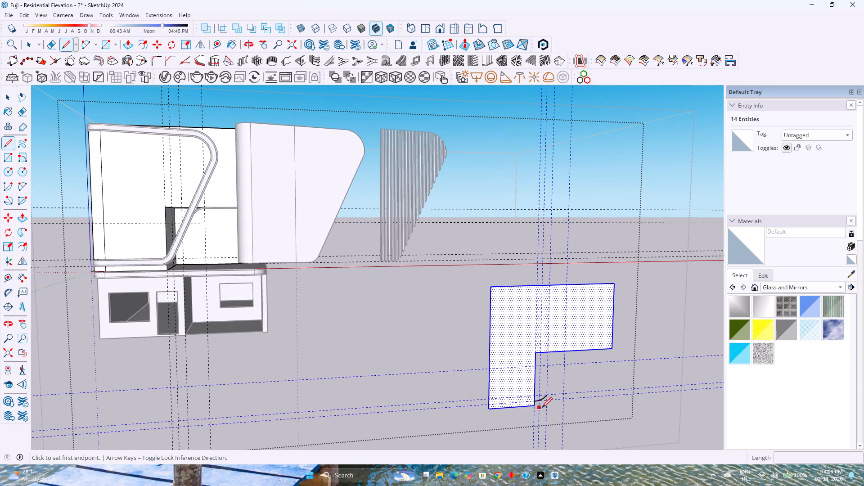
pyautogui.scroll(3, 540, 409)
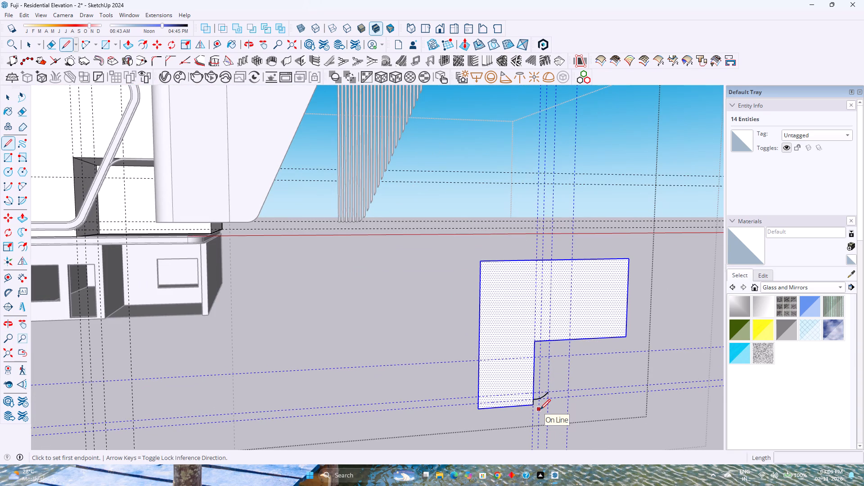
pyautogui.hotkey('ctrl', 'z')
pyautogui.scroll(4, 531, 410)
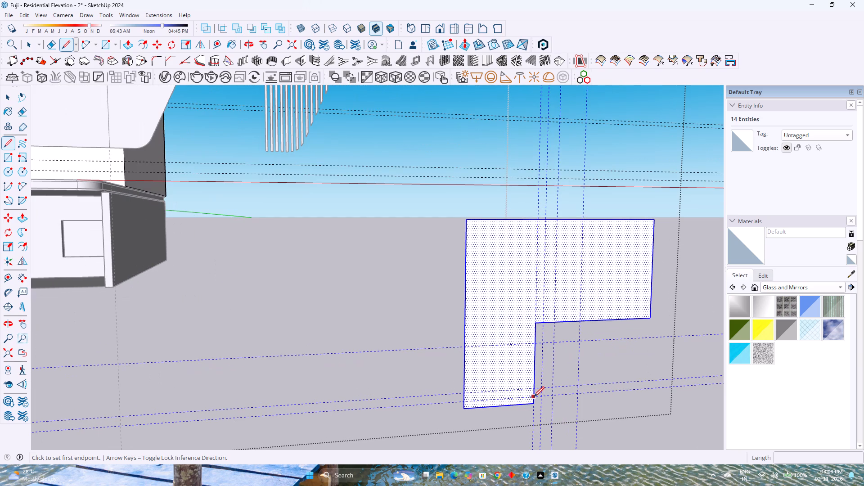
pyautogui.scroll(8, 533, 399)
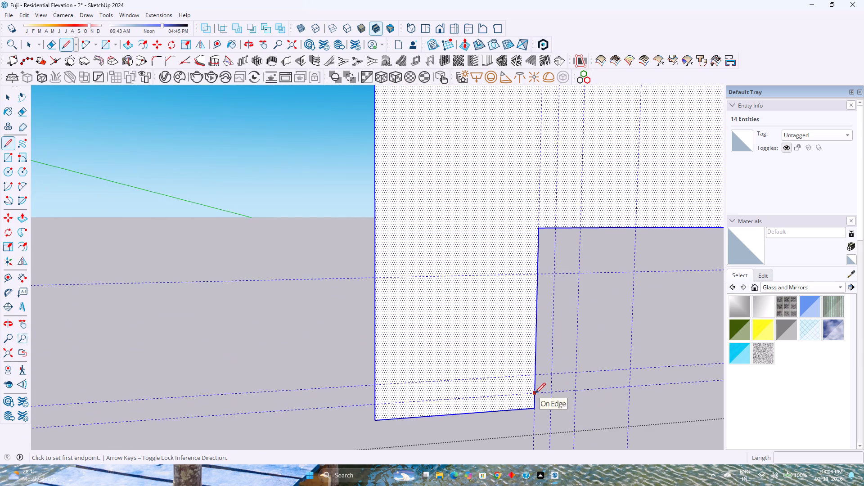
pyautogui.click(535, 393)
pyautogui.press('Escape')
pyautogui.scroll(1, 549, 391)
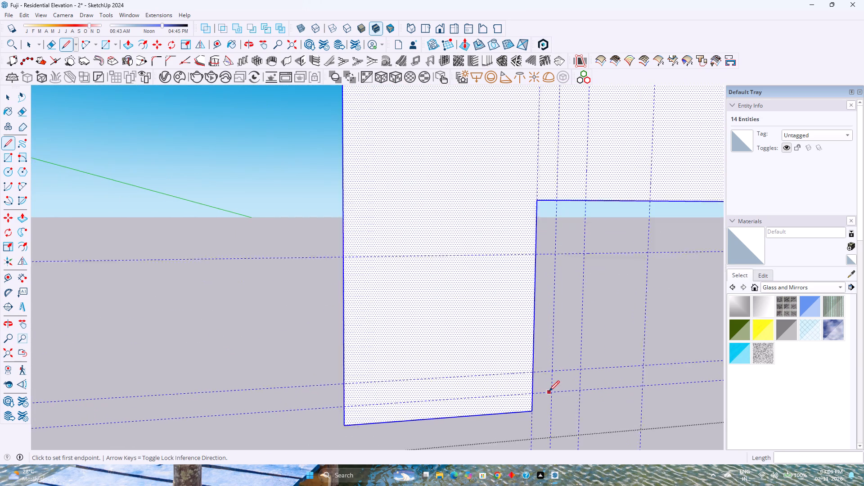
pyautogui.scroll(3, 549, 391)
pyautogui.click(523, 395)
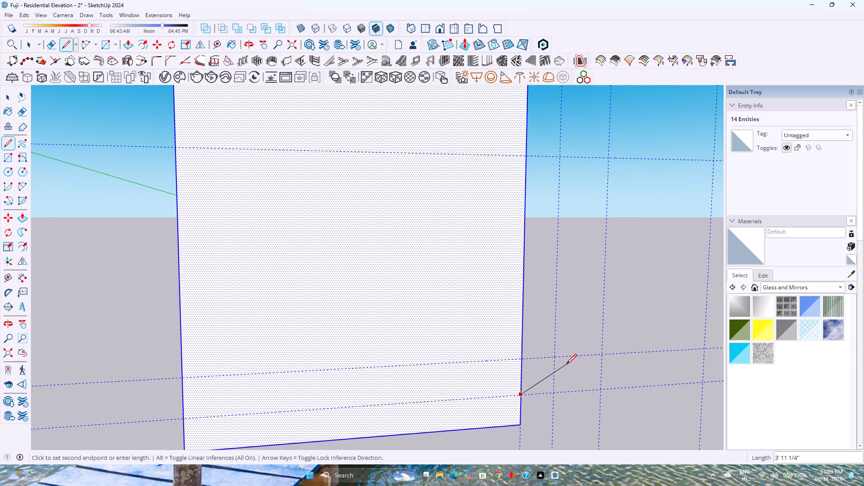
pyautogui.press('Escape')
# Draw a two-point arc from the notch's side edge at the lowest guide to the second vertical and middle horizontal guides' crossing, bulging about 2 5/8".
pyautogui.press('a')
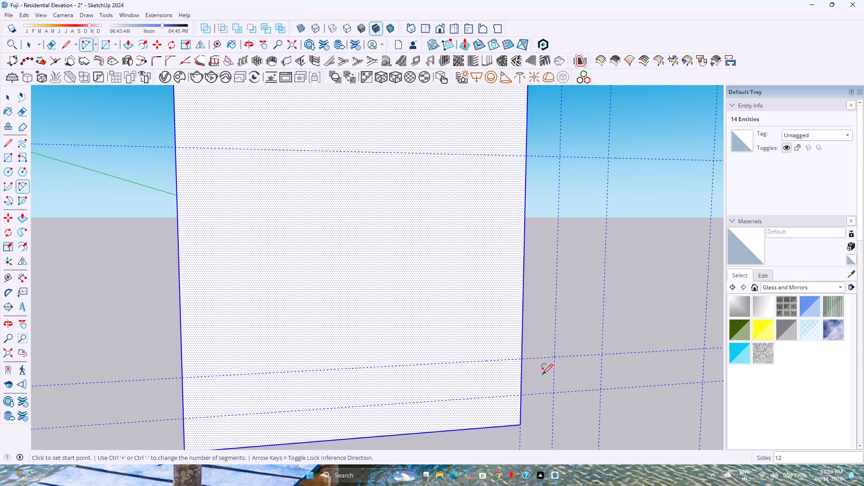
pyautogui.click(521, 395)
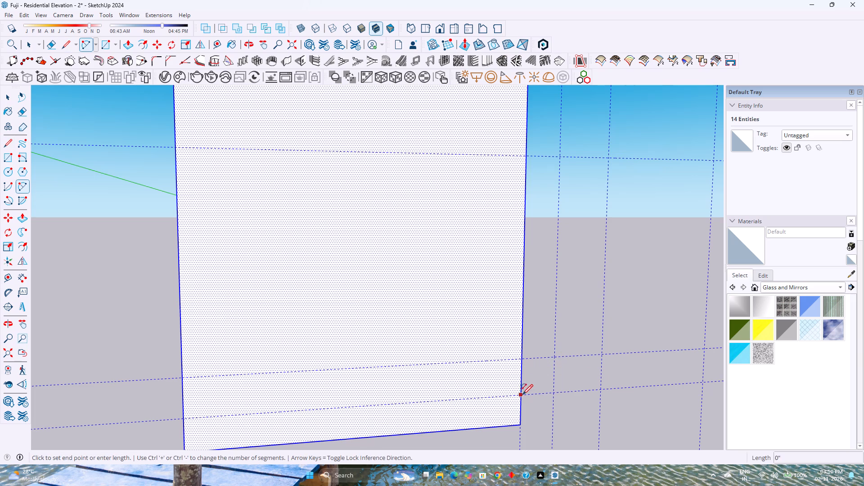
pyautogui.click(555, 358)
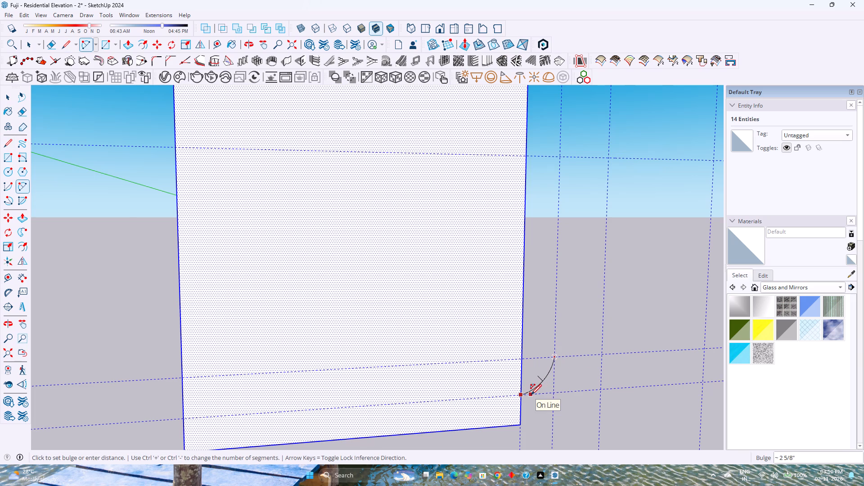
pyautogui.click(531, 395)
# Draw a two-point arc from the third vertical and top horizontal guides' crossing to the fourth vertical guide on the notch's upper edge, bulging about 8".
pyautogui.scroll(-15, 517, 389)
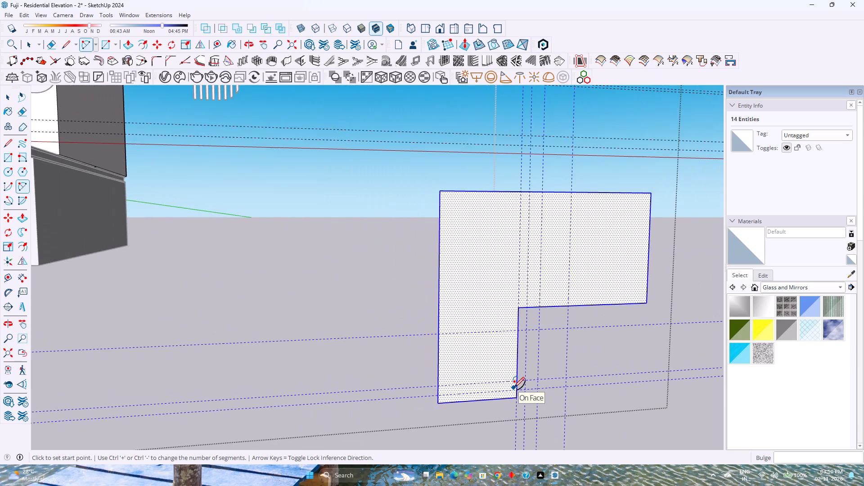
pyautogui.scroll(-5, 514, 387)
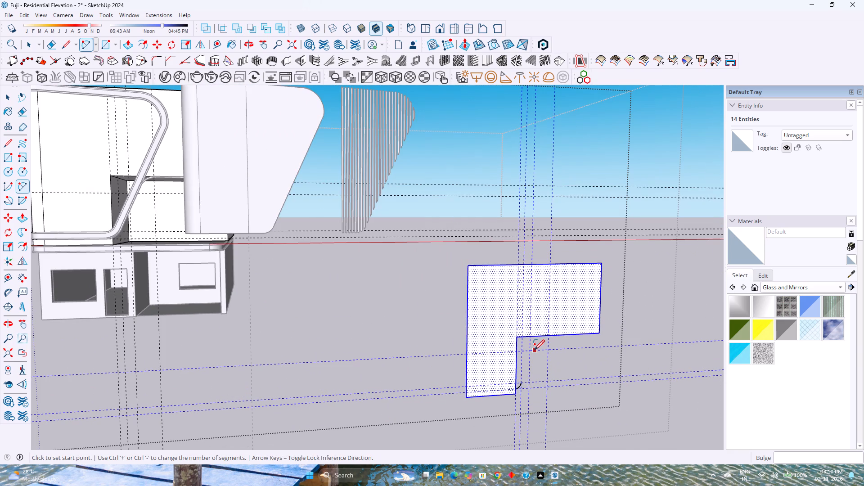
pyautogui.click(532, 350)
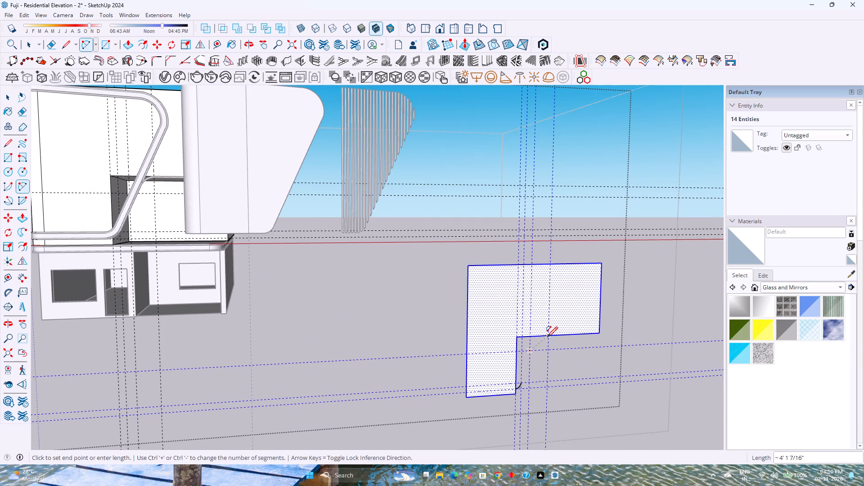
pyautogui.click(547, 337)
pyautogui.click(541, 337)
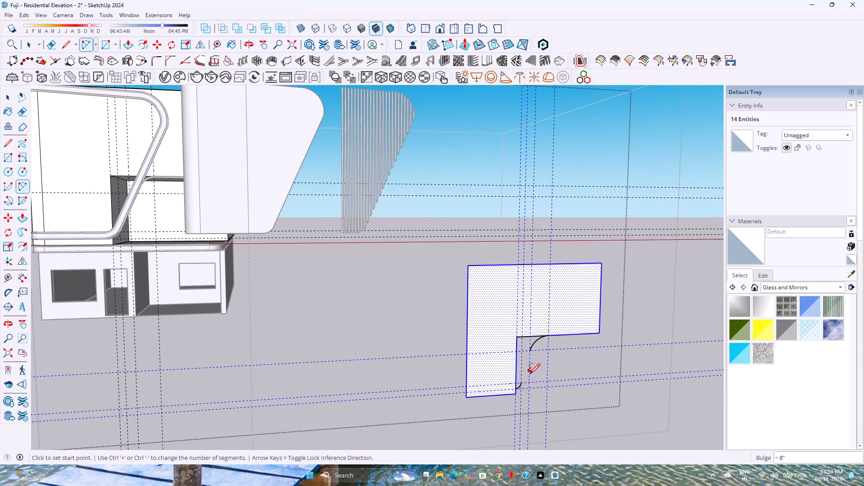
# Connect the upper end of the small arc to the lower end of the large arc with a slanted line about 5' 7 1/4" long.
pyautogui.press('l')
pyautogui.scroll(3, 521, 393)
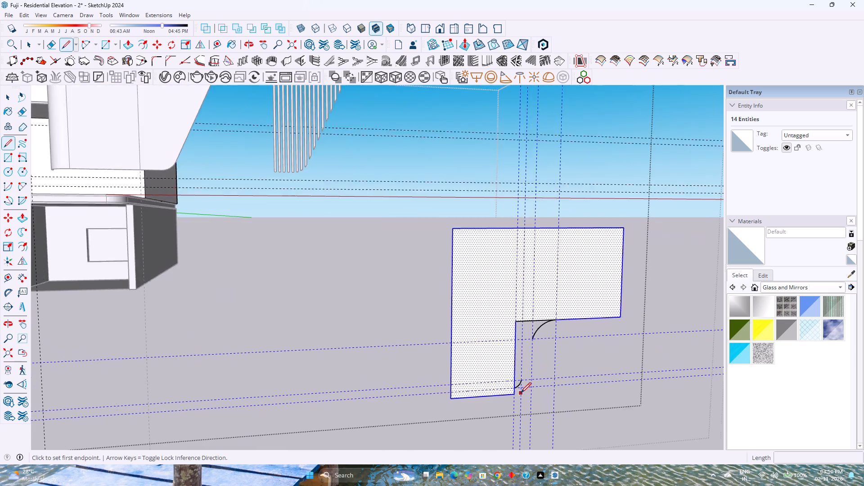
pyautogui.scroll(9, 521, 393)
pyautogui.click(523, 372)
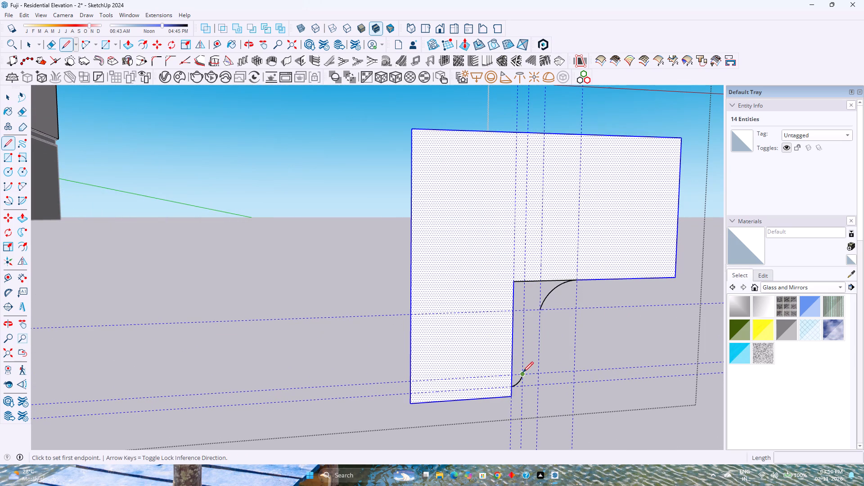
pyautogui.click(542, 310)
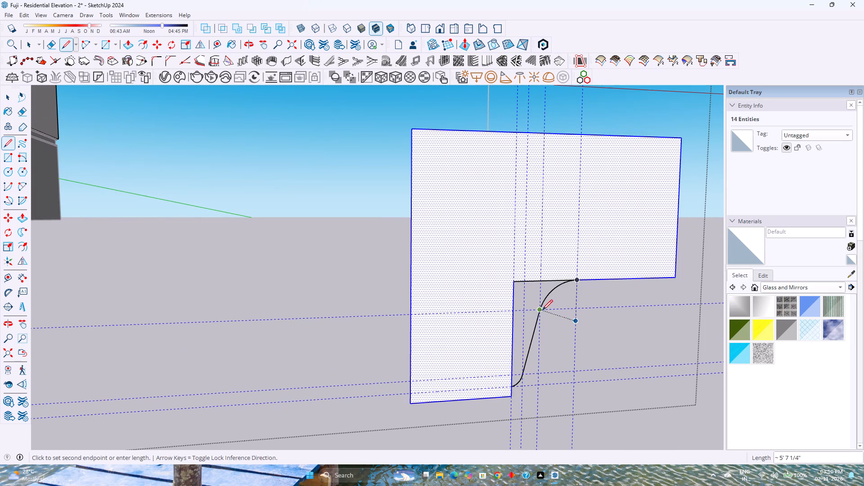
pyautogui.scroll(12, 531, 380)
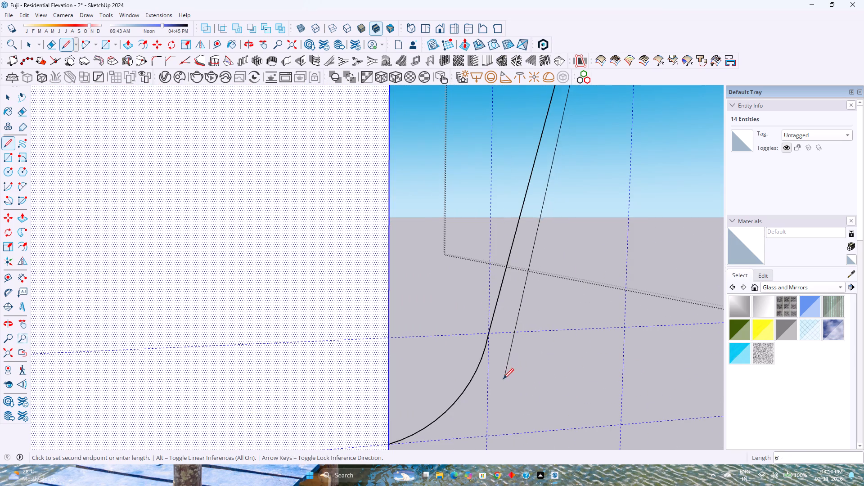
pyautogui.press('space')
# Set the large upper arc's segments to 120.
pyautogui.scroll(-4, 431, 386)
pyautogui.moveTo(487, 358); pyautogui.dragTo(447, 391, button='middle')
pyautogui.scroll(-2, 448, 369)
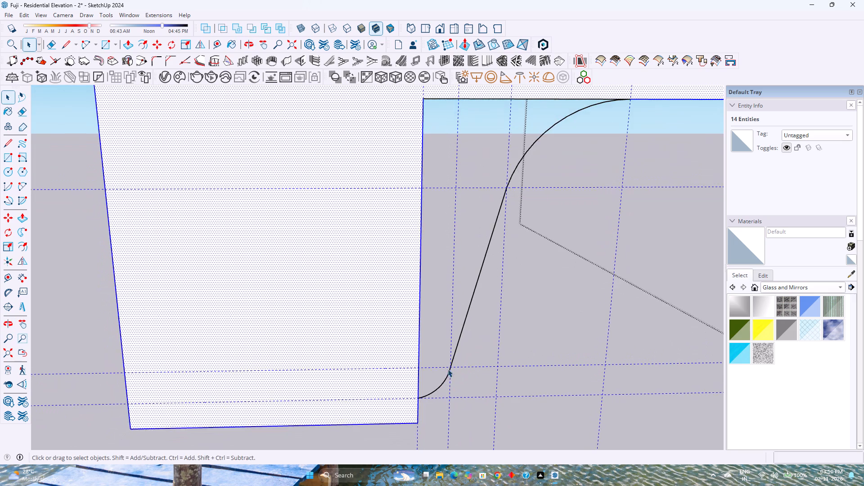
pyautogui.scroll(-1, 448, 369)
pyautogui.keyDown('shift'); pyautogui.scroll(2, 442, 366); pyautogui.keyUp('shift')
pyautogui.keyDown('shift'); pyautogui.moveTo(445, 366); pyautogui.dragTo(326, 443, button='middle'); pyautogui.keyUp('shift')
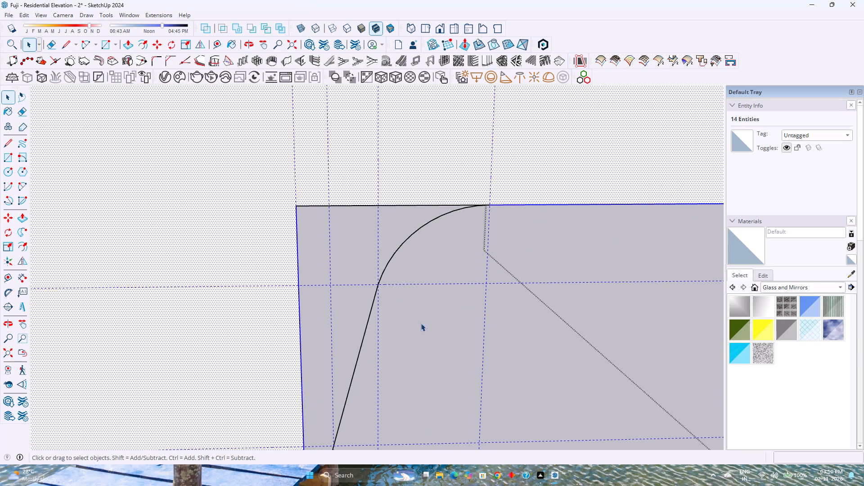
pyautogui.click(395, 251)
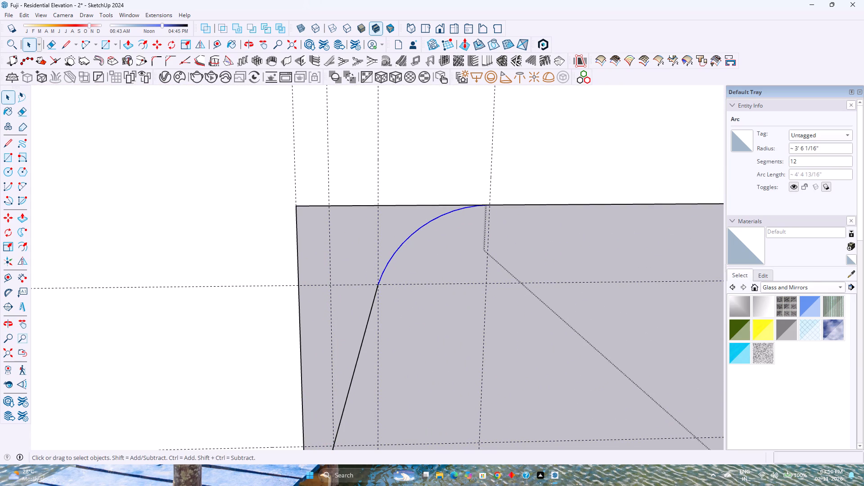
pyautogui.click(830, 157)
pyautogui.press('0')
pyautogui.press('Return')
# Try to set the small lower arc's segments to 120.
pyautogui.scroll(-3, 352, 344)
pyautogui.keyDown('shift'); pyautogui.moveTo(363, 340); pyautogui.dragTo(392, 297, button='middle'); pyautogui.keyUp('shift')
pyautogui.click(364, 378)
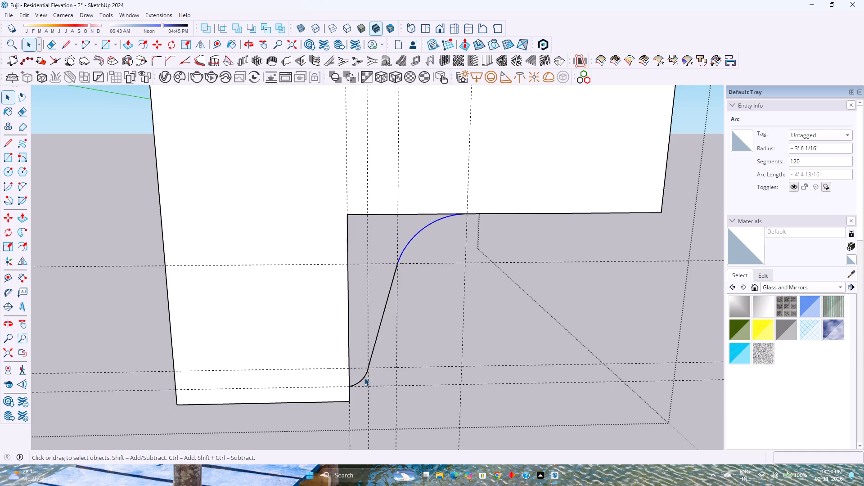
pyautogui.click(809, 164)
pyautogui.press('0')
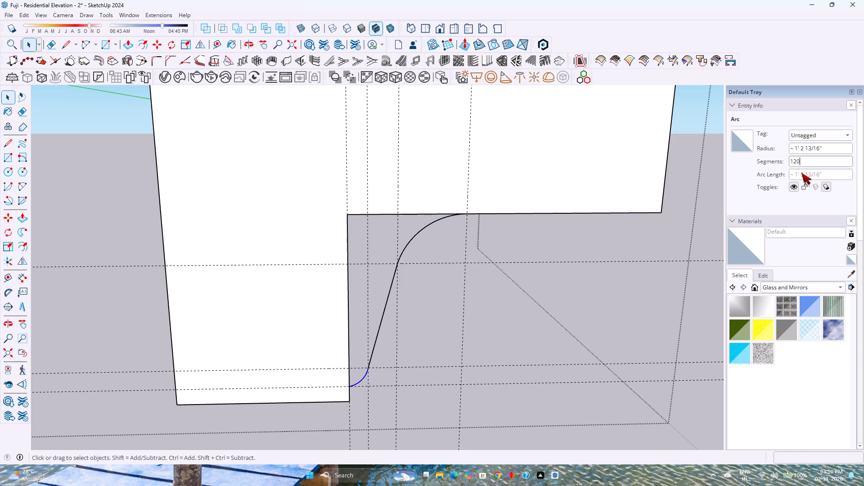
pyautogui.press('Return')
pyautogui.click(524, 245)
# Set the small lower arc's segments to 80.
pyautogui.doubleClick(806, 162)
pyautogui.press('8')
pyautogui.press('0')
pyautogui.press('Return')
# Trace lines along the notch from the small arc's end to the inner corner, about 8' 10", and on to the large arc's end, about 5' 9 1/8".
pyautogui.click(378, 331)
pyautogui.press('l')
pyautogui.click(349, 387)
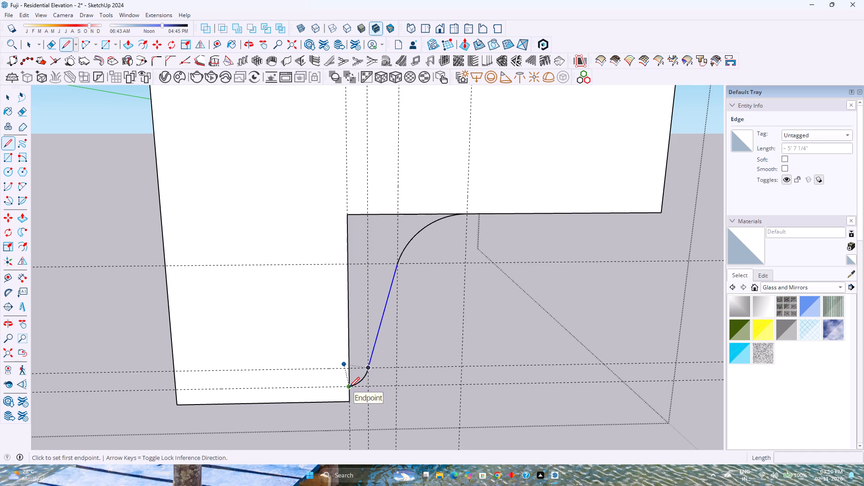
pyautogui.click(347, 216)
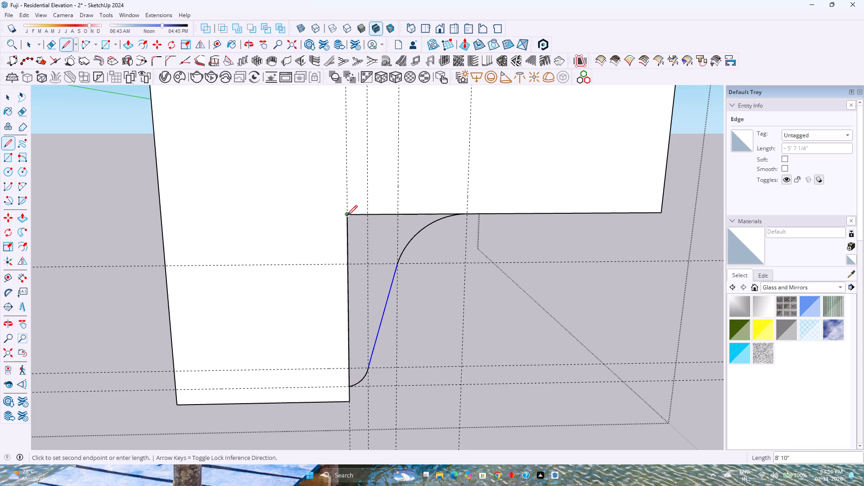
pyautogui.click(469, 216)
pyautogui.press('space')
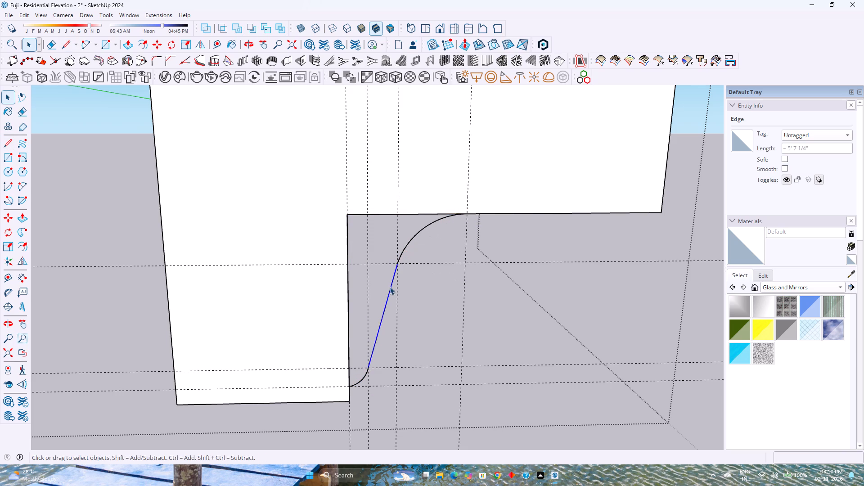
# Copy the front face of the slanted panel with rounded corners, from inside its group beside the building's frame.
pyautogui.click(386, 287)
pyautogui.scroll(2, 387, 280)
pyautogui.scroll(-3, 387, 280)
pyautogui.moveTo(387, 280); pyautogui.dragTo(337, 317, button='middle')
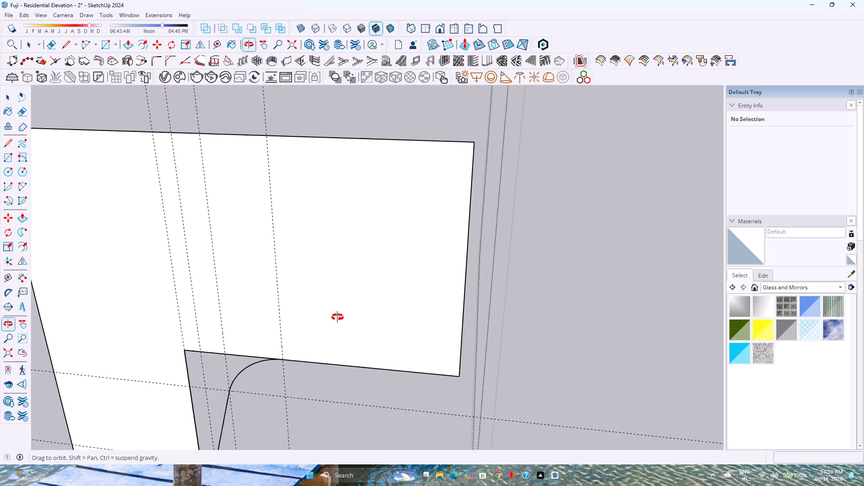
pyautogui.moveTo(337, 317); pyautogui.dragTo(385, 291, button='middle')
pyautogui.middleClick(385, 291)
pyautogui.scroll(-19, 386, 290)
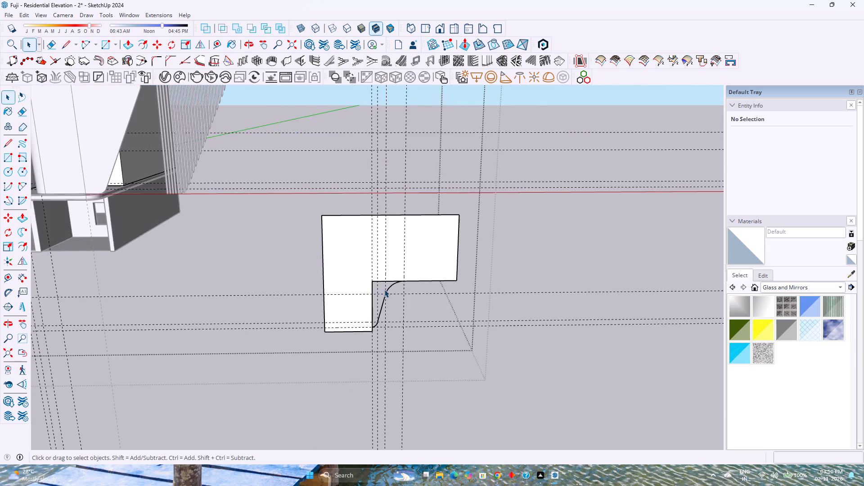
pyautogui.scroll(-2, 384, 289)
pyautogui.keyDown('shift'); pyautogui.moveTo(368, 296); pyautogui.dragTo(512, 311, button='middle'); pyautogui.keyUp('shift')
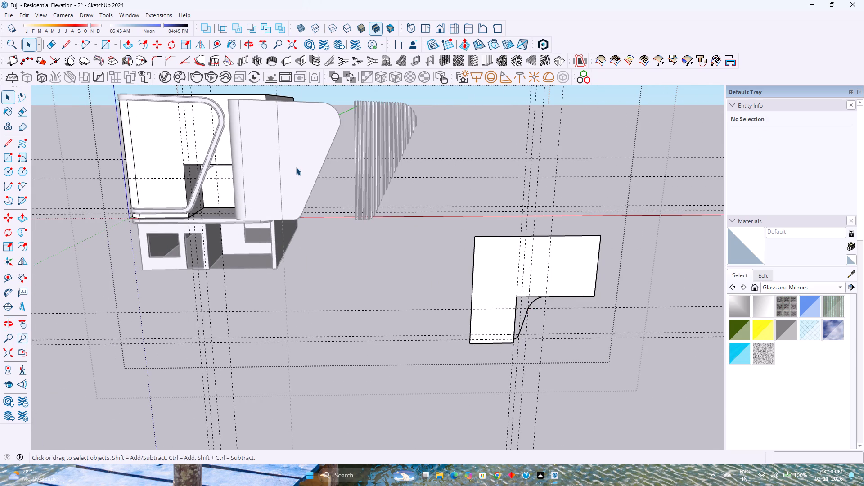
pyautogui.click(296, 167)
pyautogui.press('Escape')
pyautogui.click(297, 167)
pyautogui.doubleClick(297, 167)
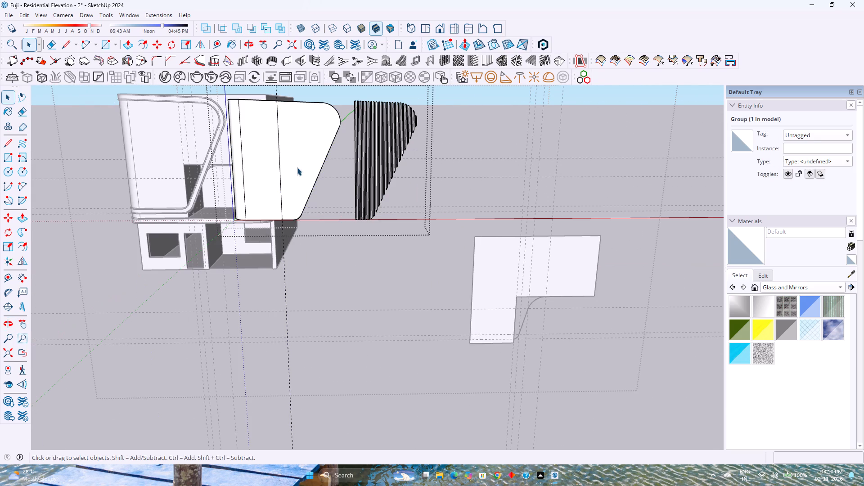
pyautogui.click(299, 172)
pyautogui.hotkey('ctrl', 'c')
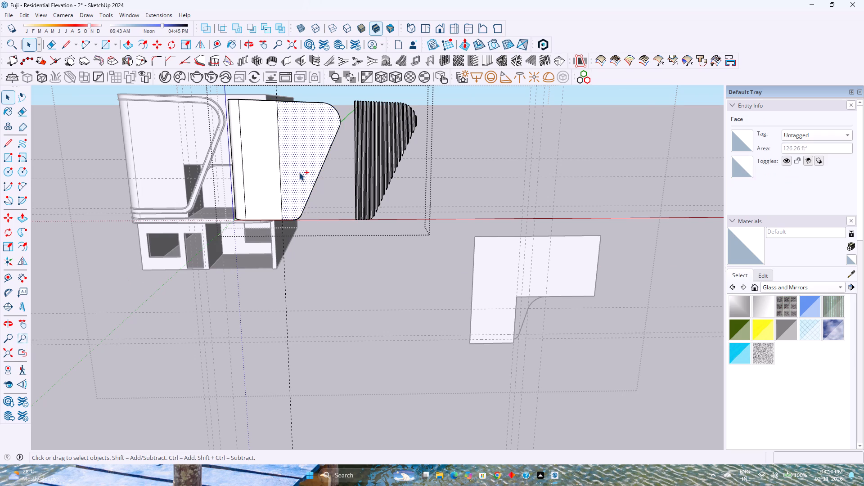
# Paste the slanted panel face inside the wall copy's group, with its lower corner on the copied wall's bottom edge.
pyautogui.scroll(-1, 309, 251)
pyautogui.press('Escape')
pyautogui.doubleClick(470, 280)
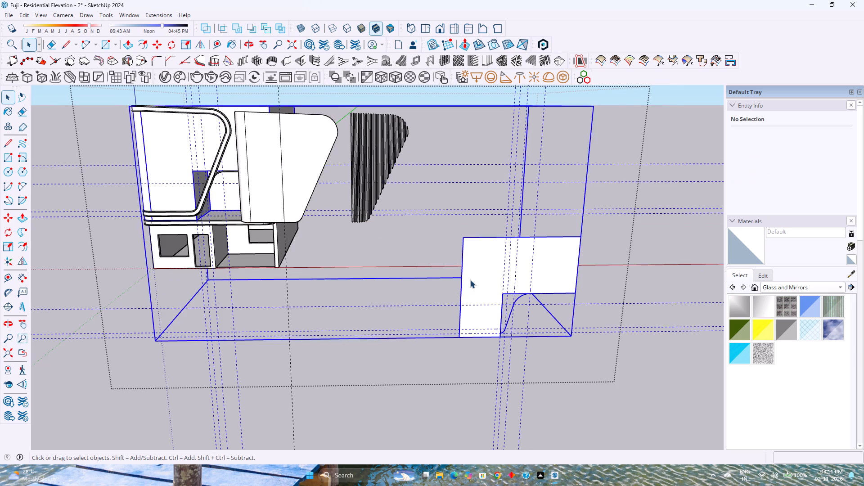
pyautogui.scroll(3, 538, 339)
pyautogui.hotkey('ctrl', 'v')
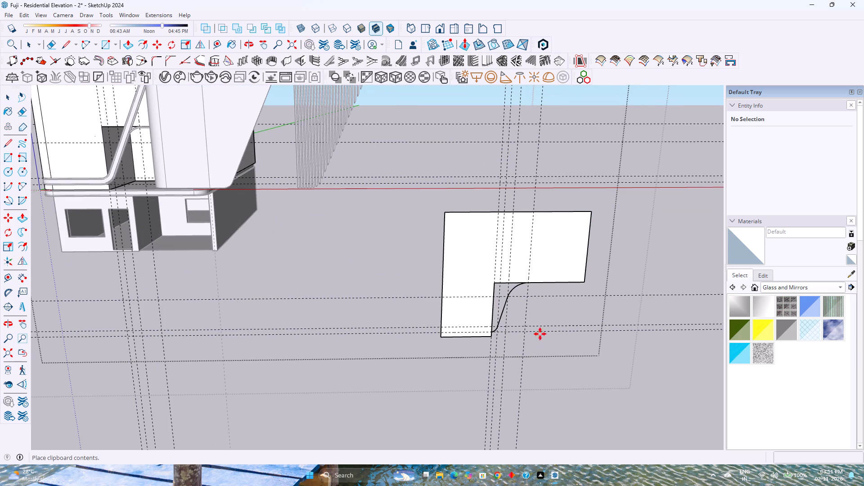
pyautogui.click(480, 337)
pyautogui.scroll(14, 502, 336)
pyautogui.moveTo(494, 331); pyautogui.dragTo(477, 331, button='middle')
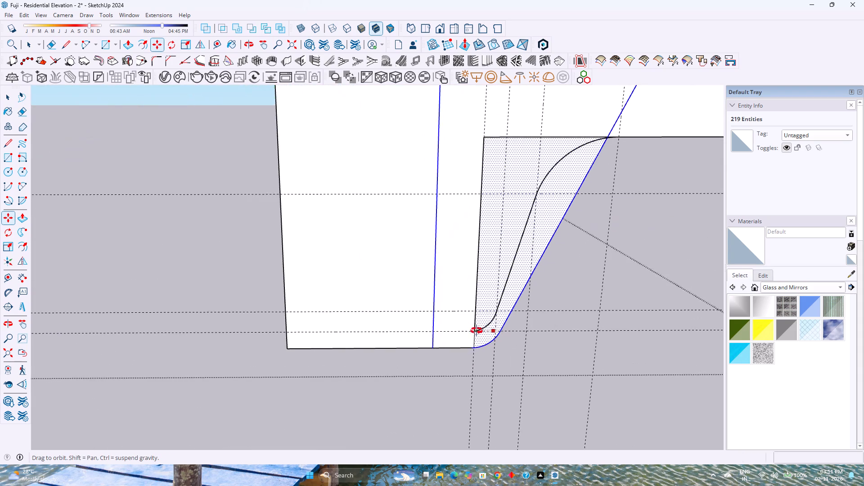
pyautogui.moveTo(477, 331); pyautogui.dragTo(556, 357, button='middle')
pyautogui.scroll(-3, 558, 351)
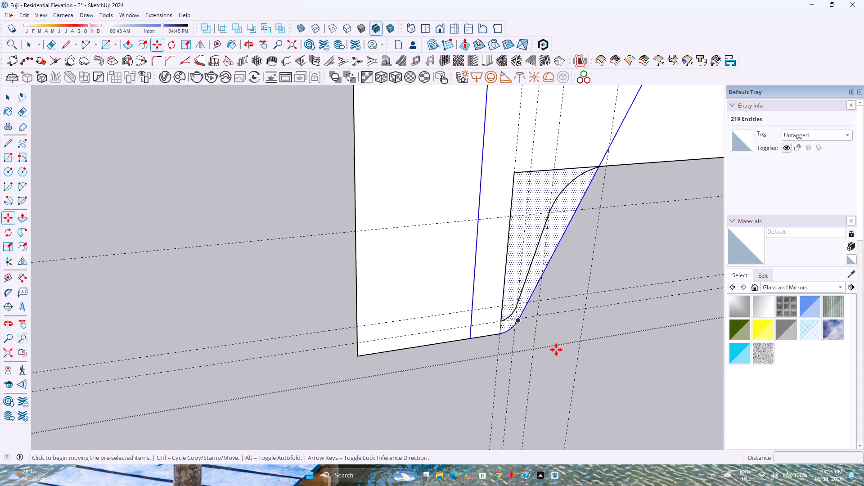
# Inspect the pasted panel face over the wall copy's notch, checking its large arc and the enclosed notch face.
pyautogui.scroll(-18, 556, 350)
pyautogui.scroll(-4, 553, 347)
pyautogui.moveTo(551, 344); pyautogui.dragTo(449, 324, button='middle')
pyautogui.press('space')
pyautogui.scroll(1, 481, 287)
pyautogui.click(523, 306)
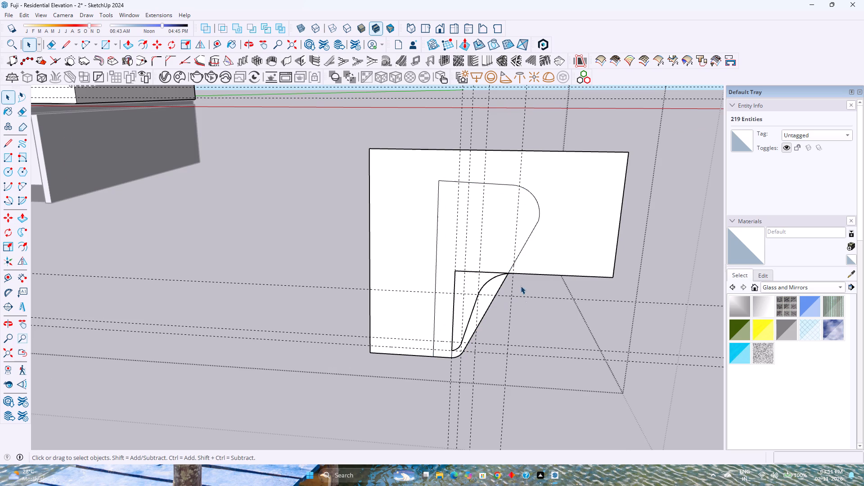
pyautogui.click(494, 277)
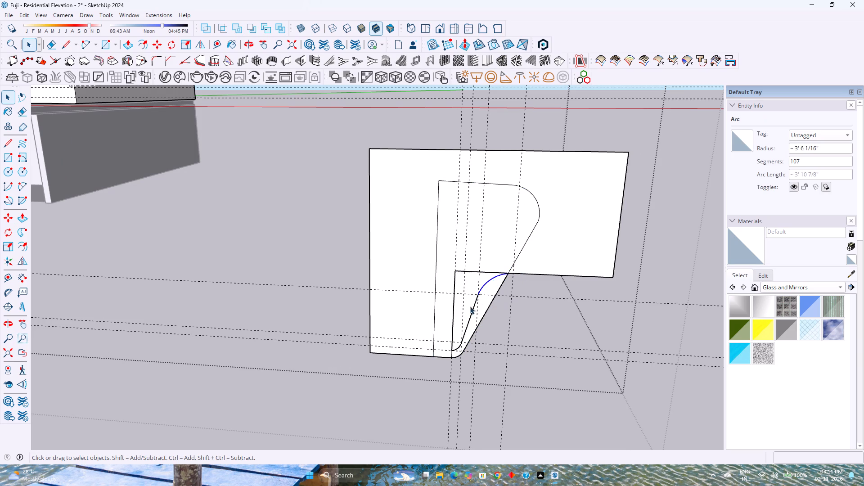
pyautogui.scroll(4, 467, 315)
pyautogui.click(489, 313)
pyautogui.moveTo(483, 331); pyautogui.dragTo(297, 322, button='middle')
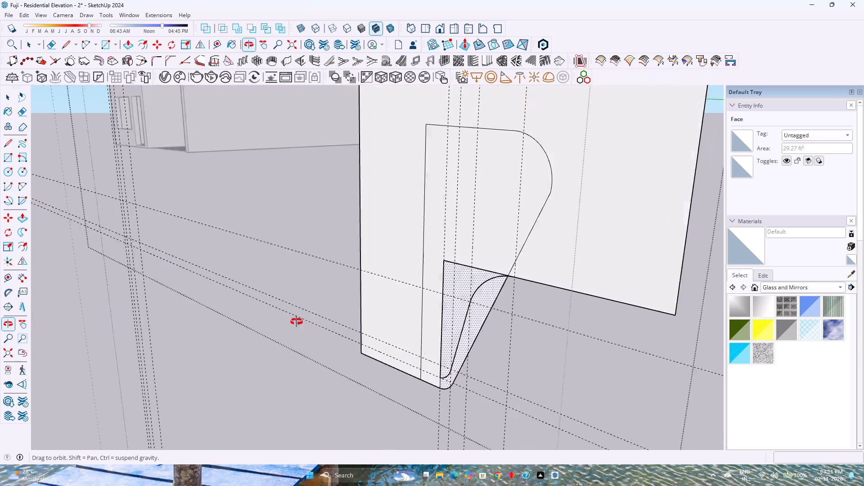
pyautogui.moveTo(297, 322); pyautogui.dragTo(257, 321, button='middle')
pyautogui.scroll(6, 468, 300)
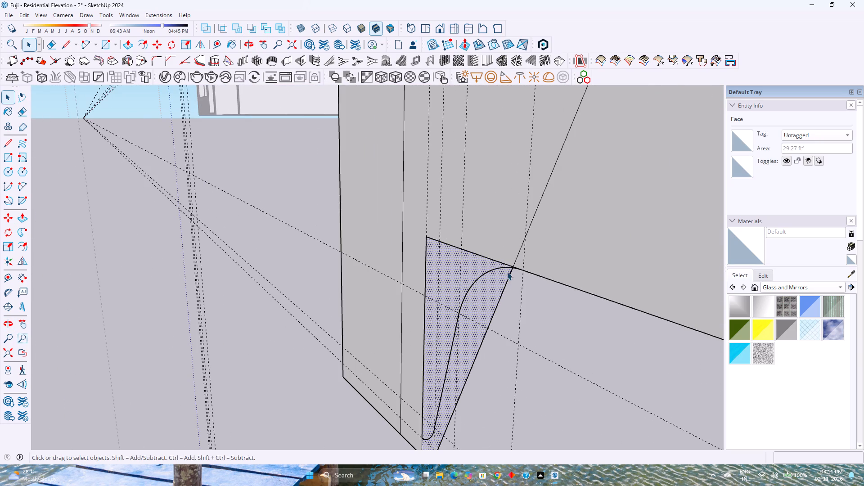
pyautogui.moveTo(481, 301); pyautogui.dragTo(640, 316, button='middle')
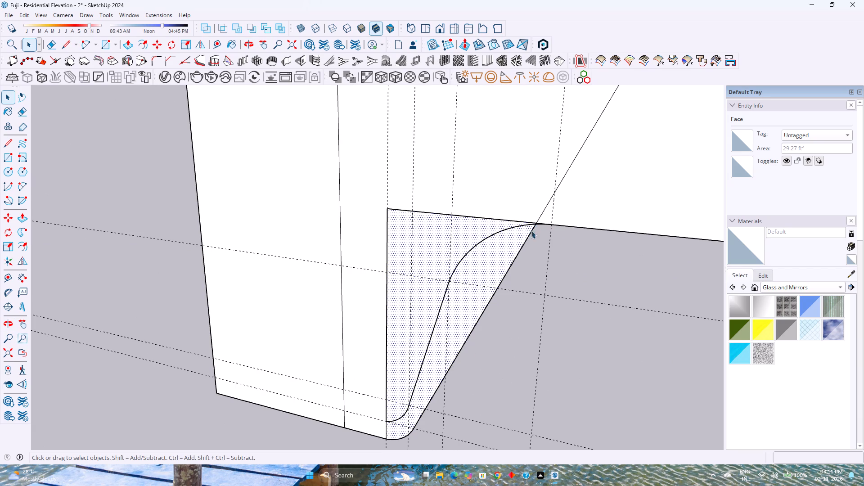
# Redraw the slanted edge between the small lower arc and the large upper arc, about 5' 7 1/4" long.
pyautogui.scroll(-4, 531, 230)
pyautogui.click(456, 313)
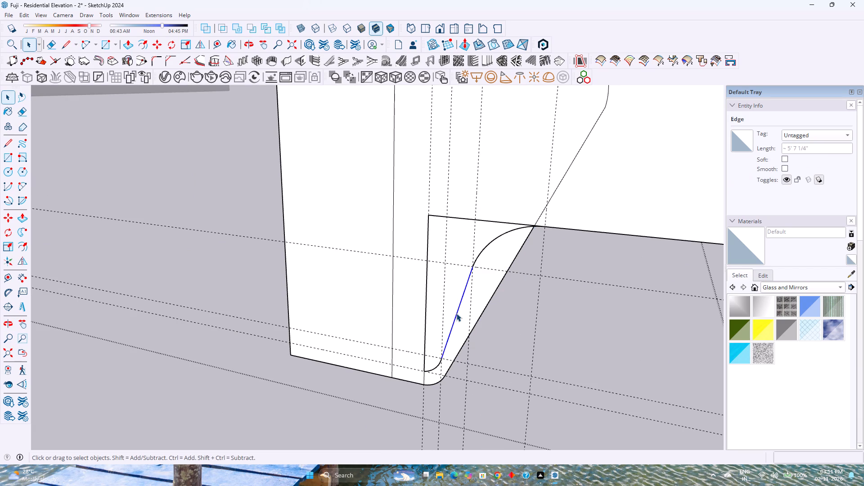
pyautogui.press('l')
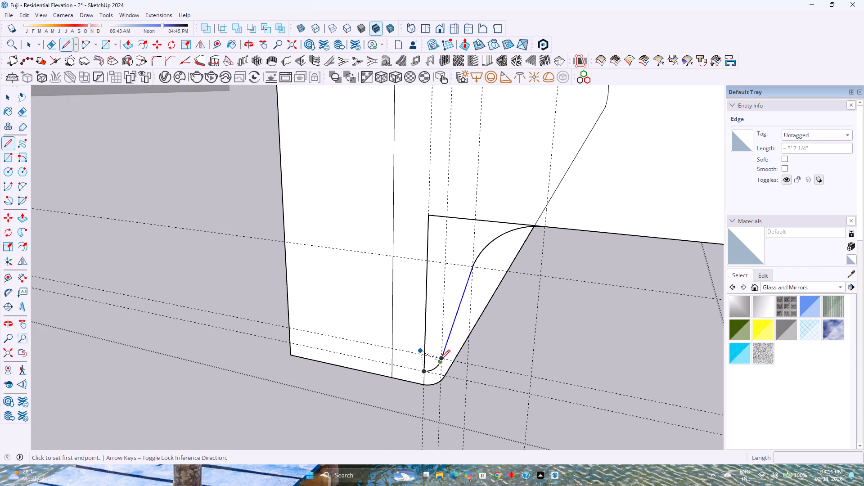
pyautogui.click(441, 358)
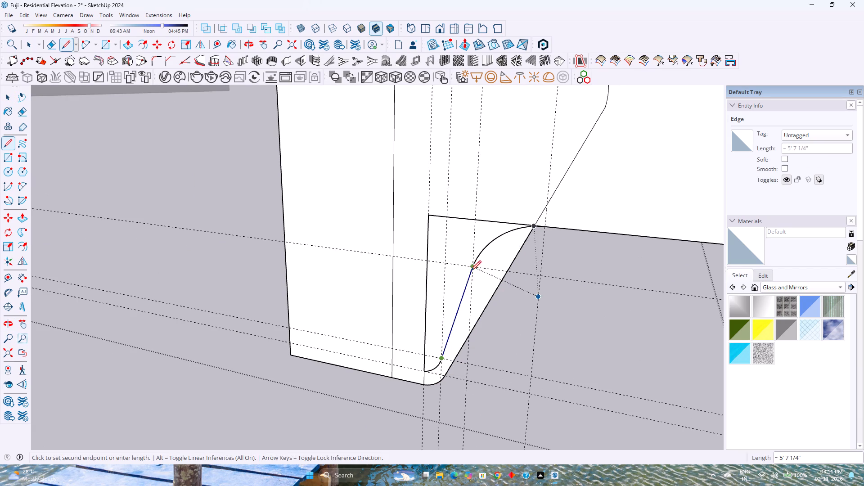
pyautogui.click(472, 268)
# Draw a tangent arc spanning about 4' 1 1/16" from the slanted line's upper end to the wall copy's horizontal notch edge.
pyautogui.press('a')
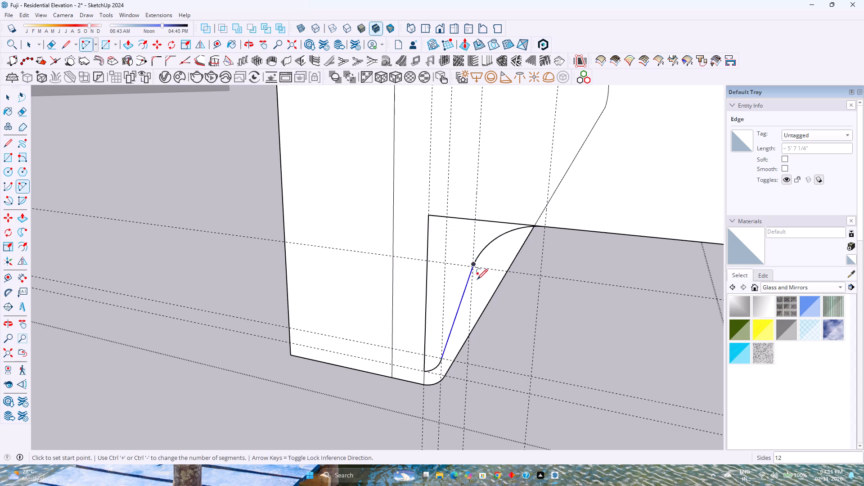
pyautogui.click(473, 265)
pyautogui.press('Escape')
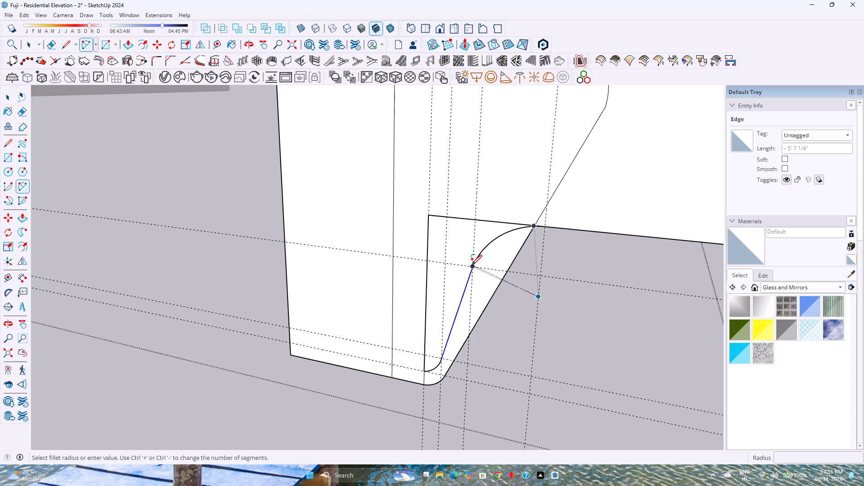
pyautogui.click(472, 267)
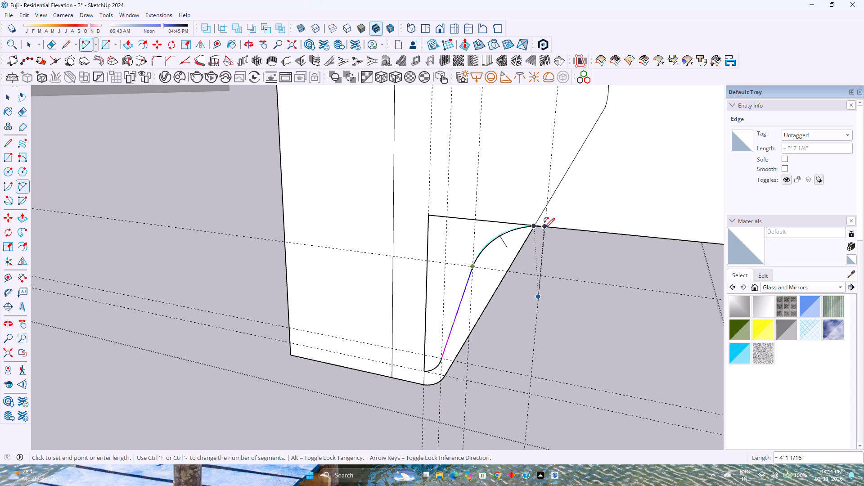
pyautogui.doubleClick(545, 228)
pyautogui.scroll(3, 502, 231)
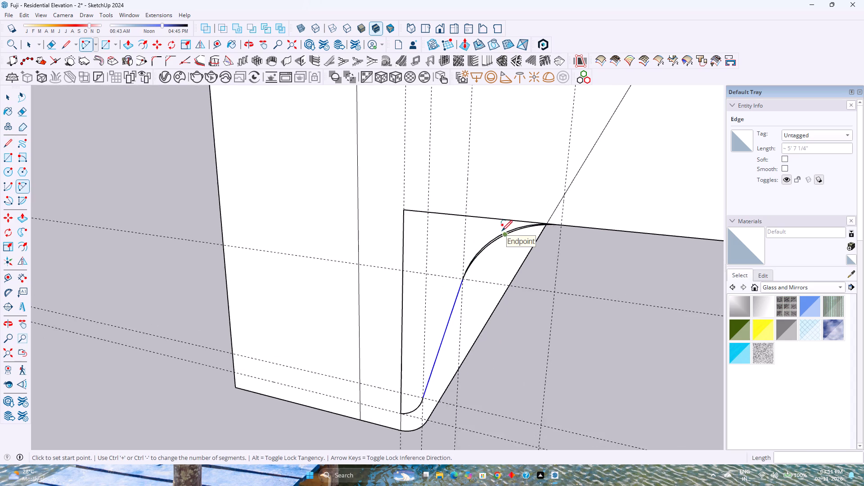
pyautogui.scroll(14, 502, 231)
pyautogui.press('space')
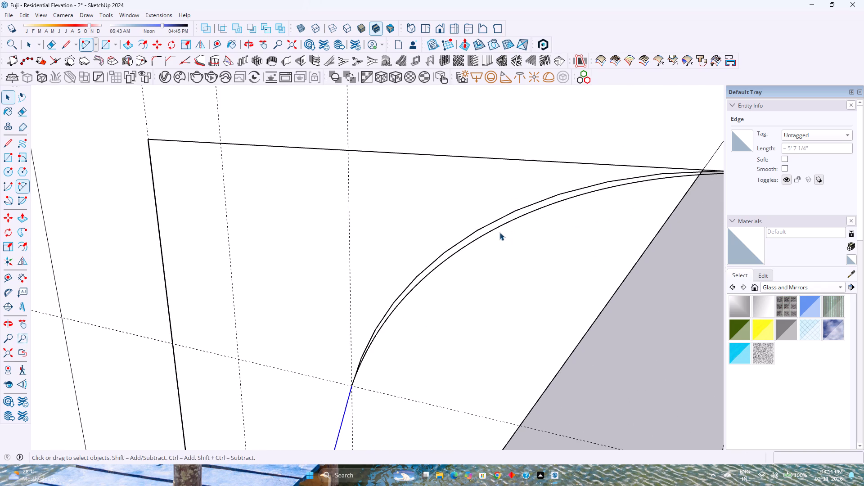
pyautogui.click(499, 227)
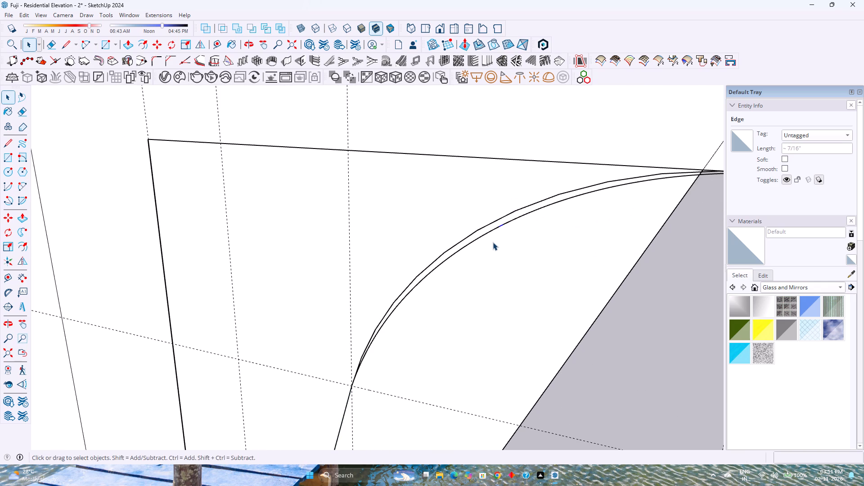
# Undo the recent edits back through the new arc, pasted panel face, traced notch lines, notch arcs and the wall copy.
pyautogui.hotkey('ctrl', 'z')
pyautogui.hotkey('ctrl', 'z')
pyautogui.hotkey('ctrl', 'z')
pyautogui.hotkey('ctrl', 'z')
pyautogui.hotkey('ctrl', 'z')
pyautogui.hotkey('ctrl', 'z')
pyautogui.hotkey('ctrl', 'z')
pyautogui.hotkey('ctrl', 'z')
pyautogui.hotkey('ctrl', 'z')
pyautogui.hotkey('ctrl', 'z')
pyautogui.hotkey('ctrl', 'z')
pyautogui.hotkey('ctrl', 'z')
pyautogui.scroll(-9, 490, 247)
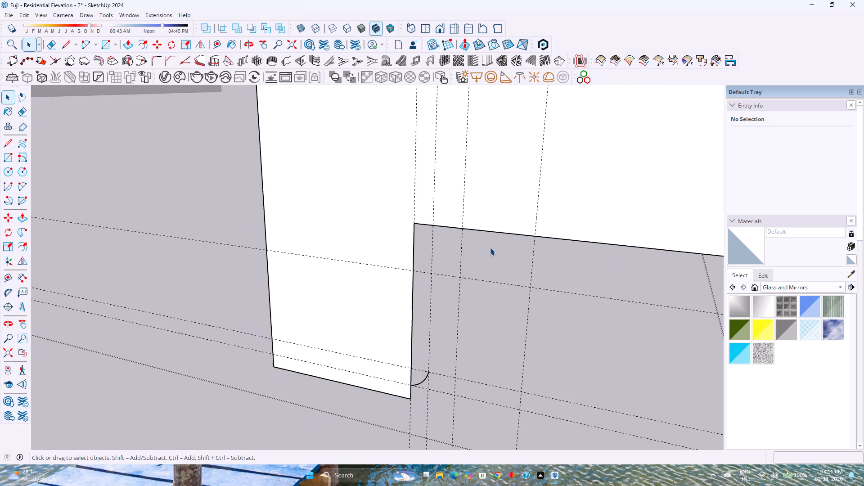
pyautogui.scroll(-6, 490, 247)
pyautogui.click(350, 218)
pyautogui.scroll(-1, 374, 238)
pyautogui.doubleClick(374, 238)
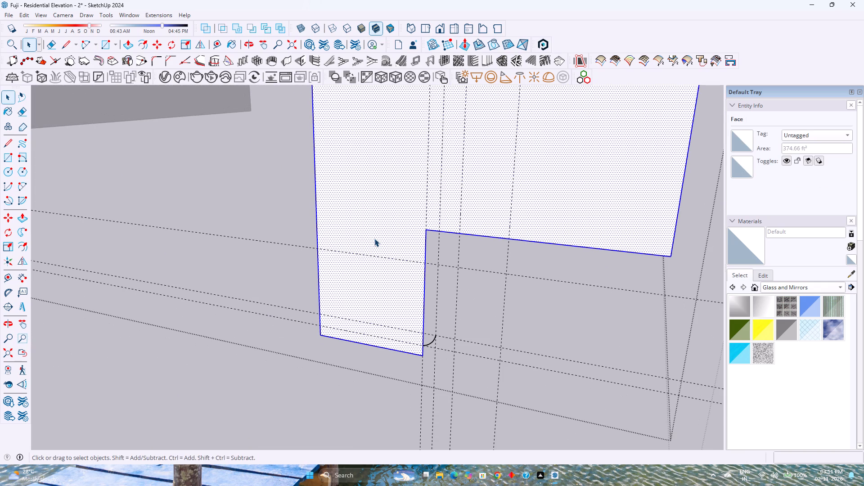
pyautogui.hotkey('ctrl', 'z')
pyautogui.hotkey('ctrl', 'z')
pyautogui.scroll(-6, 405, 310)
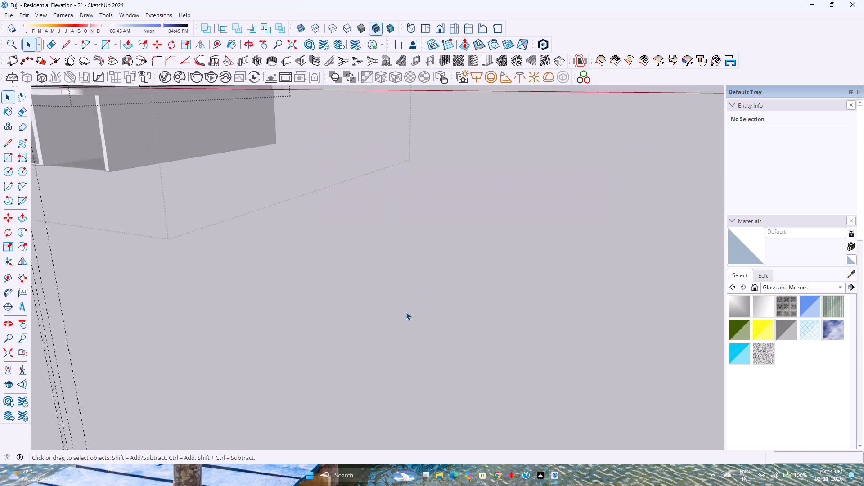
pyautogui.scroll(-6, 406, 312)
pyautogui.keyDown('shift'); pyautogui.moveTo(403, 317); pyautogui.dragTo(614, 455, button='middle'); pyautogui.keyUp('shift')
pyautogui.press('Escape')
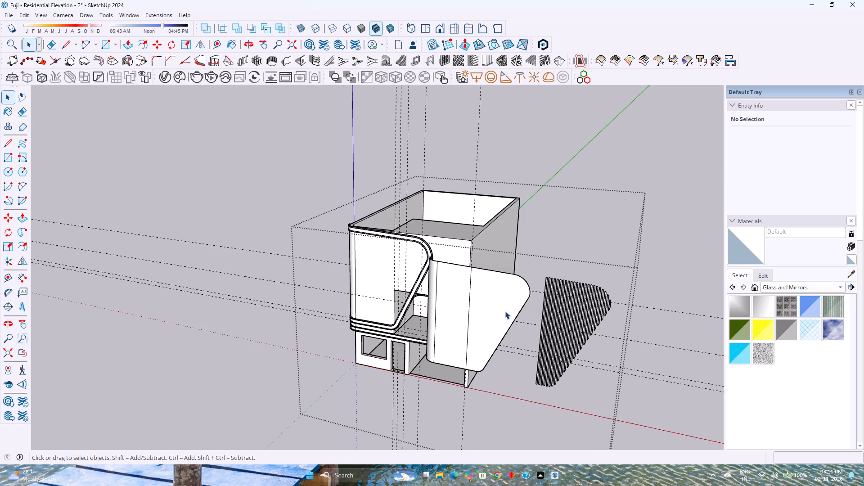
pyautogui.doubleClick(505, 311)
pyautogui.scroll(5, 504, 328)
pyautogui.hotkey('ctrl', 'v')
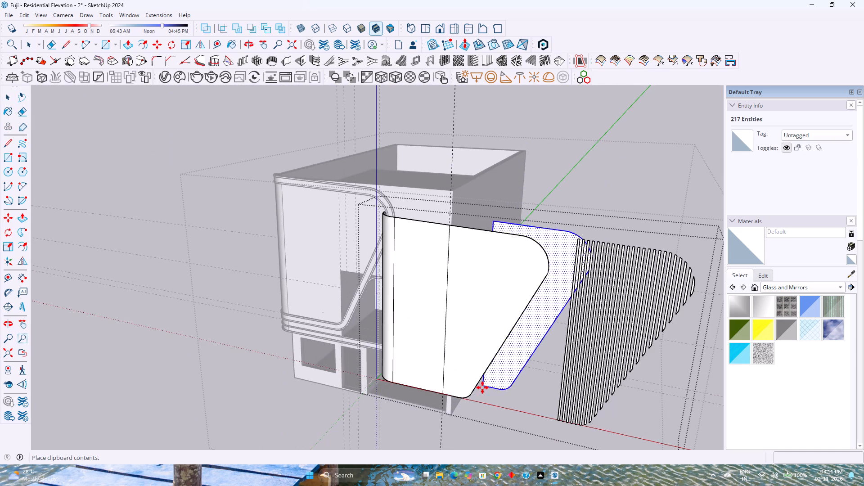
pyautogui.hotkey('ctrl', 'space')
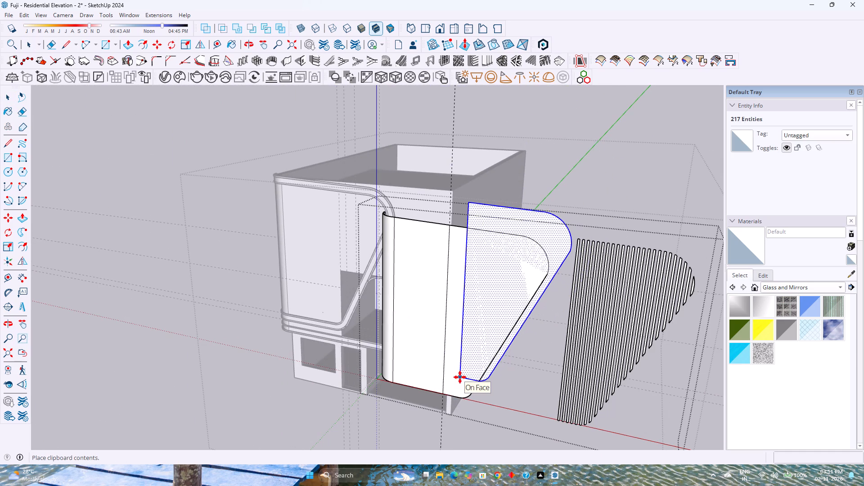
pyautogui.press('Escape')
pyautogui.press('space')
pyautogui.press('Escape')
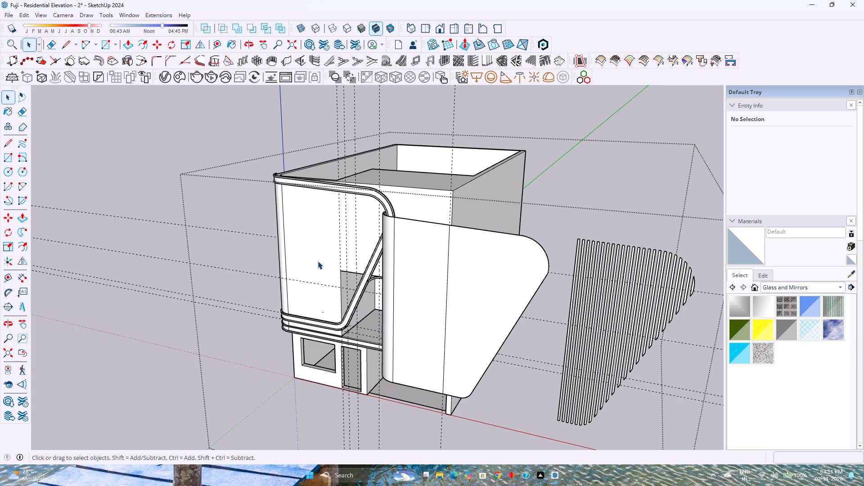
# Open the building's front wall group for editing at the slanted frame's opening and turn on back edges.
pyautogui.doubleClick(318, 261)
pyautogui.scroll(1, 329, 325)
pyautogui.moveTo(329, 325); pyautogui.dragTo(440, 311, button='middle')
pyautogui.scroll(10, 429, 324)
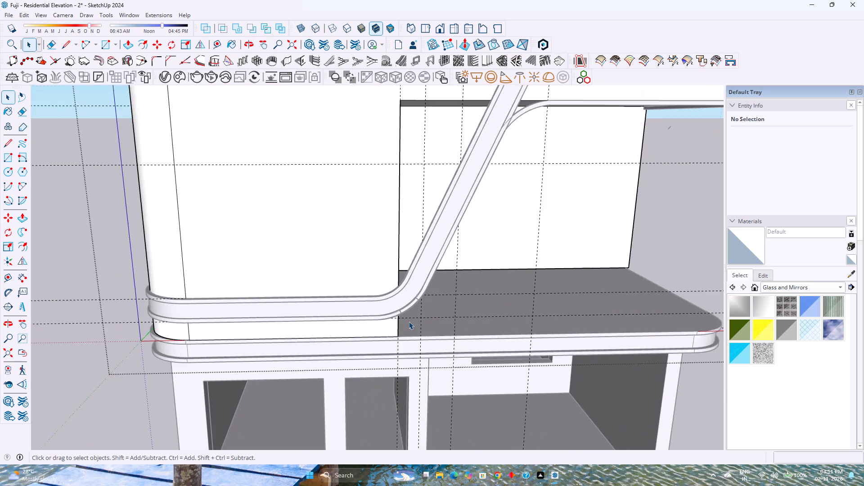
pyautogui.scroll(6, 409, 321)
pyautogui.moveTo(405, 319); pyautogui.dragTo(311, 296, button='middle')
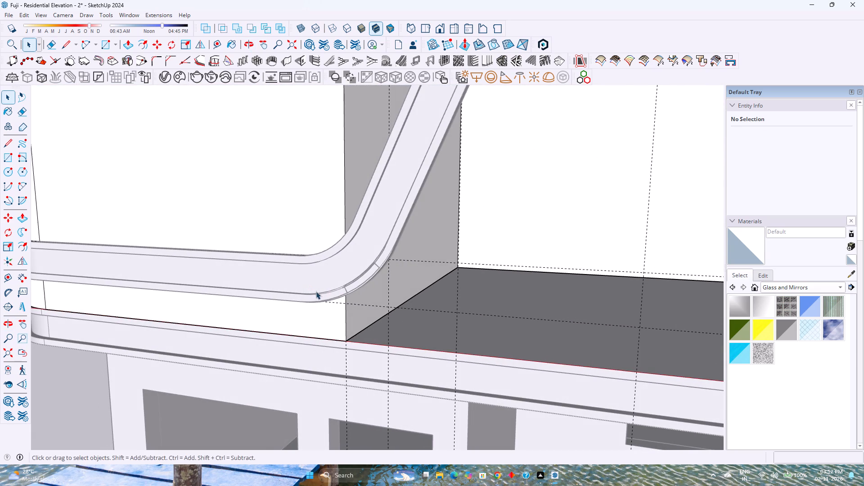
pyautogui.keyDown('shift'); pyautogui.moveTo(317, 290); pyautogui.dragTo(391, 419, button='middle'); pyautogui.keyUp('shift')
pyautogui.moveTo(389, 403); pyautogui.dragTo(465, 381, button='middle')
pyautogui.scroll(-4, 463, 376)
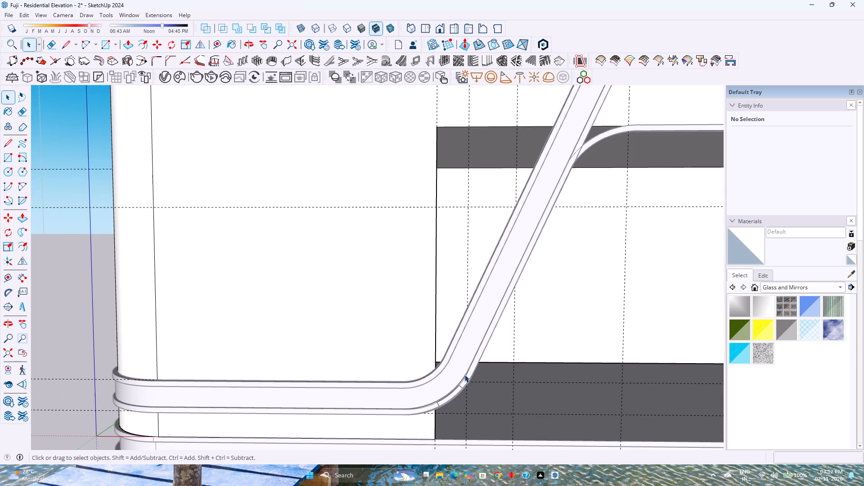
pyautogui.keyDown('shift'); pyautogui.moveTo(533, 319); pyautogui.dragTo(444, 385, button='middle'); pyautogui.keyUp('shift')
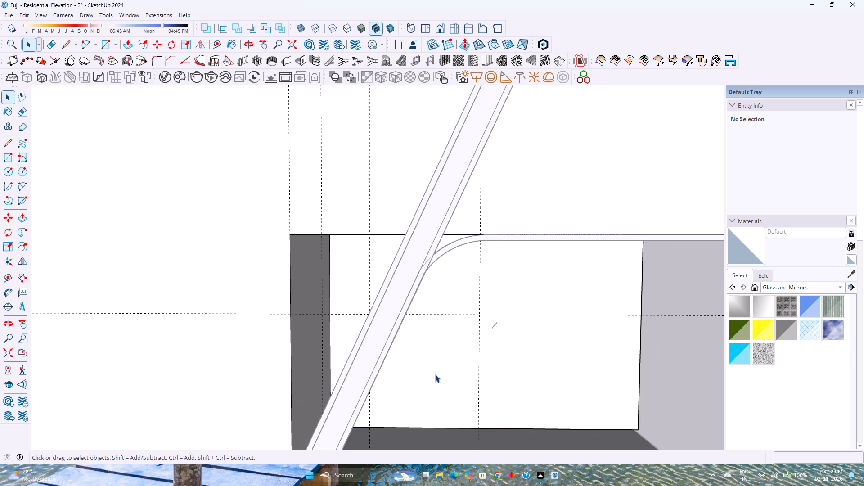
pyautogui.press('k')
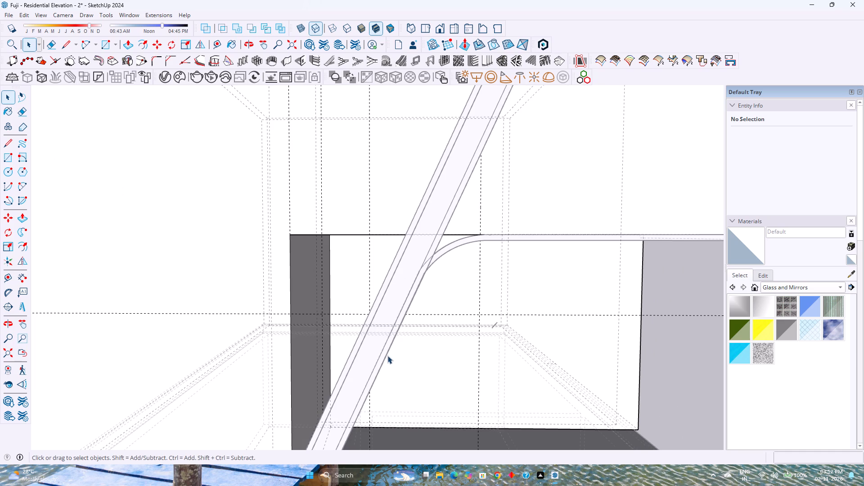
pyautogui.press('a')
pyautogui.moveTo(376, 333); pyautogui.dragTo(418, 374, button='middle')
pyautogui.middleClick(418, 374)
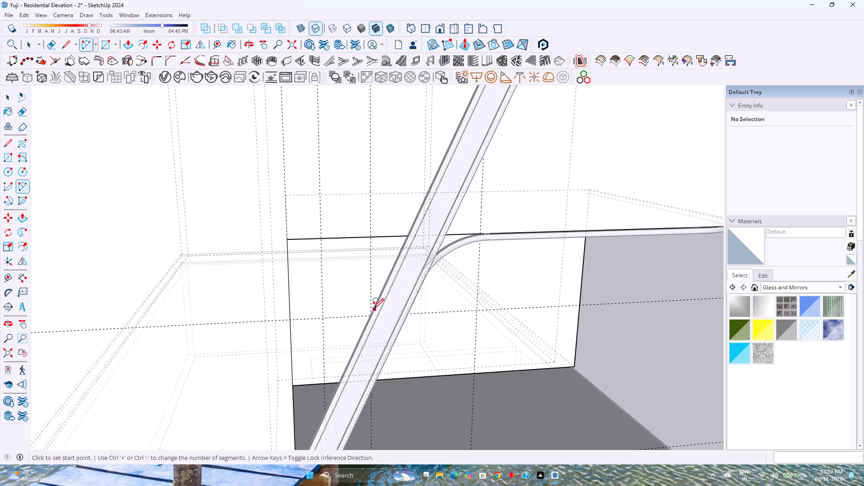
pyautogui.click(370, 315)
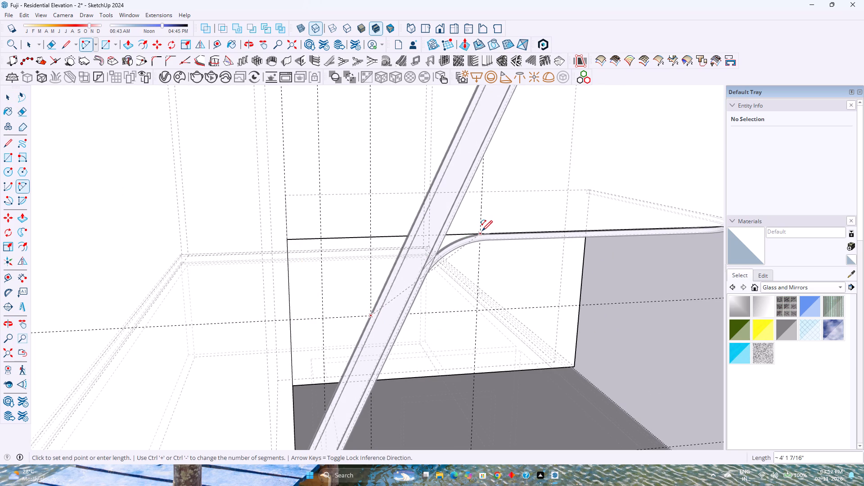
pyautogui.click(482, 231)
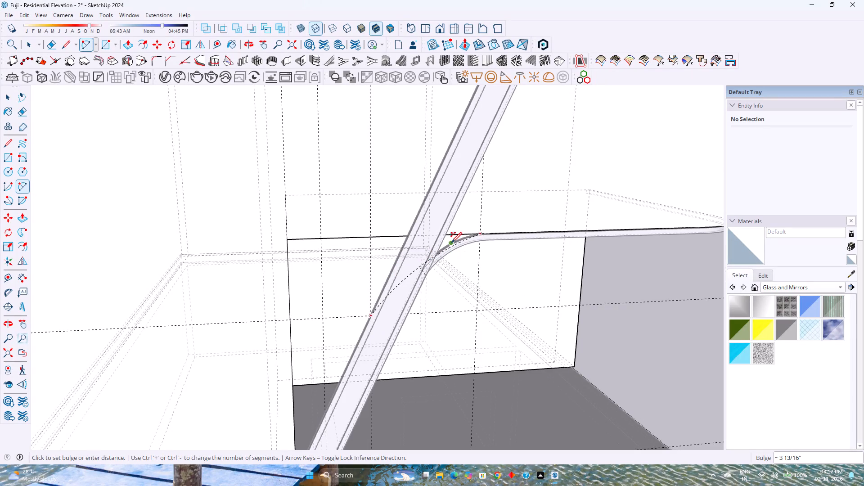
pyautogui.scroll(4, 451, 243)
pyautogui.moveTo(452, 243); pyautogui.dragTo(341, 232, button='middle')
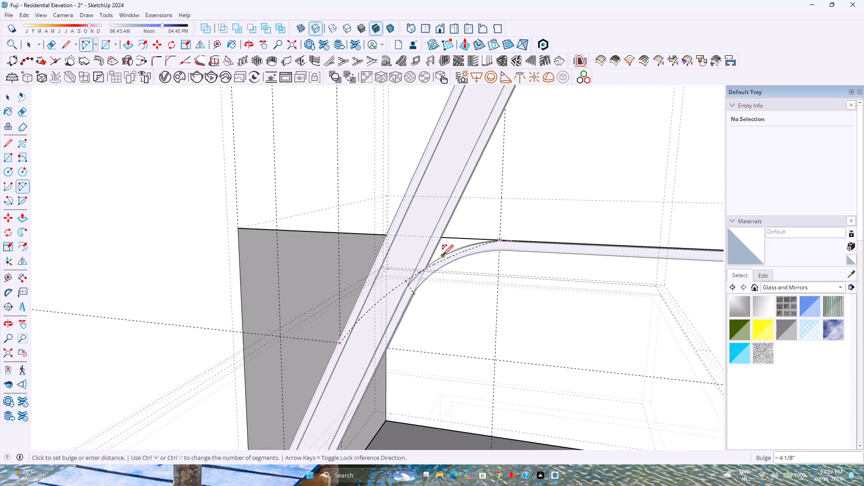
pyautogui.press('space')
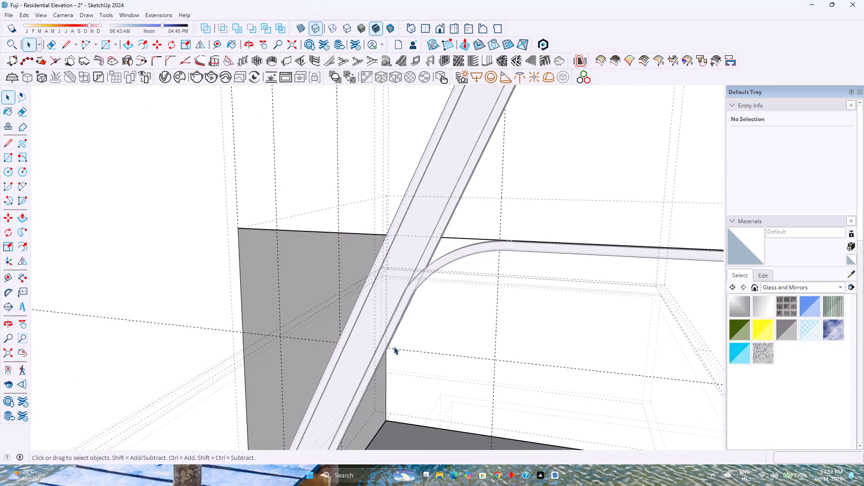
# Place a vertical guide about 1' 13/16" from the existing one, where the slanted frame's lower edge meets the horizontal guide.
pyautogui.scroll(2, 389, 349)
pyautogui.scroll(-2, 387, 347)
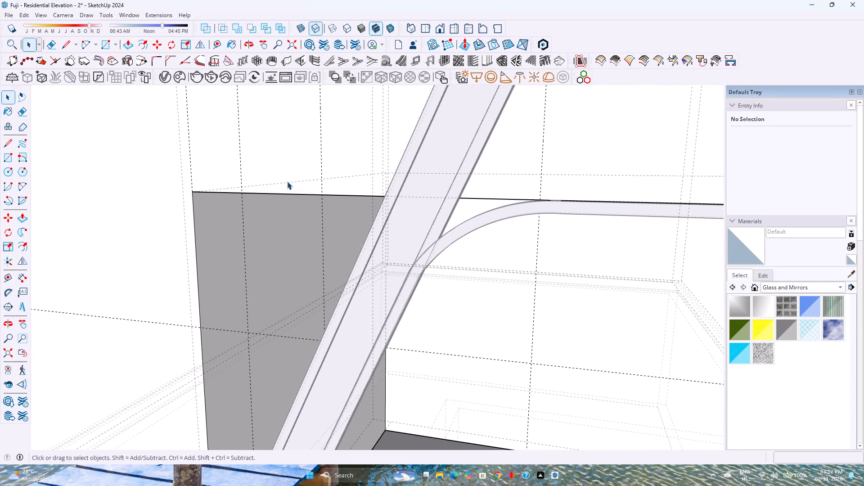
pyautogui.click(221, 42)
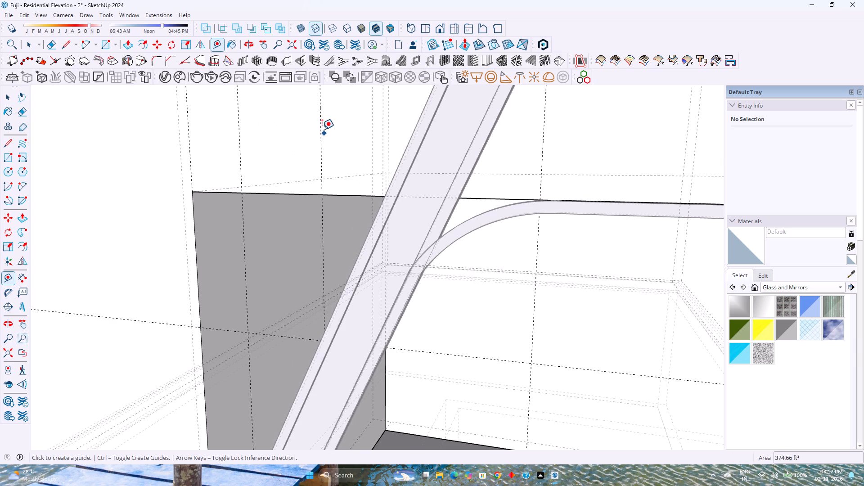
pyautogui.click(321, 128)
pyautogui.click(382, 349)
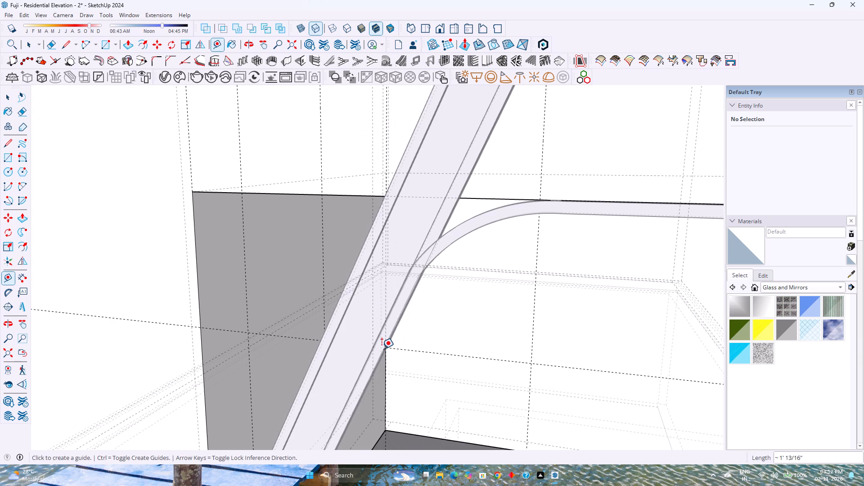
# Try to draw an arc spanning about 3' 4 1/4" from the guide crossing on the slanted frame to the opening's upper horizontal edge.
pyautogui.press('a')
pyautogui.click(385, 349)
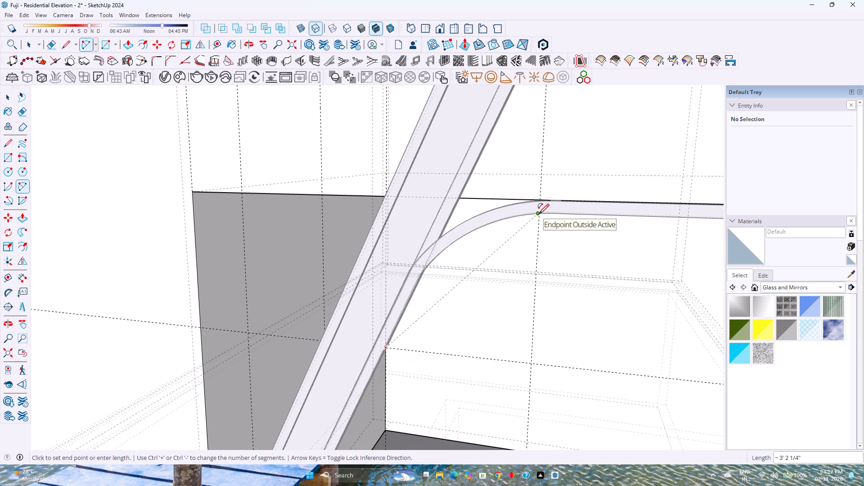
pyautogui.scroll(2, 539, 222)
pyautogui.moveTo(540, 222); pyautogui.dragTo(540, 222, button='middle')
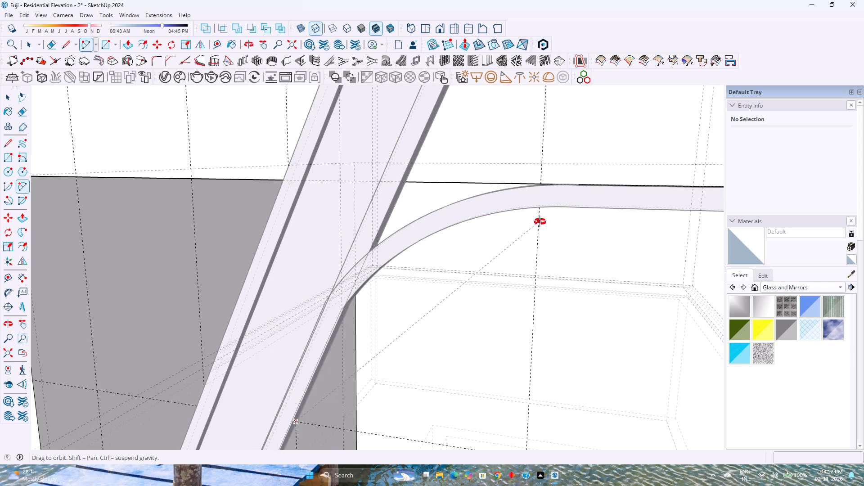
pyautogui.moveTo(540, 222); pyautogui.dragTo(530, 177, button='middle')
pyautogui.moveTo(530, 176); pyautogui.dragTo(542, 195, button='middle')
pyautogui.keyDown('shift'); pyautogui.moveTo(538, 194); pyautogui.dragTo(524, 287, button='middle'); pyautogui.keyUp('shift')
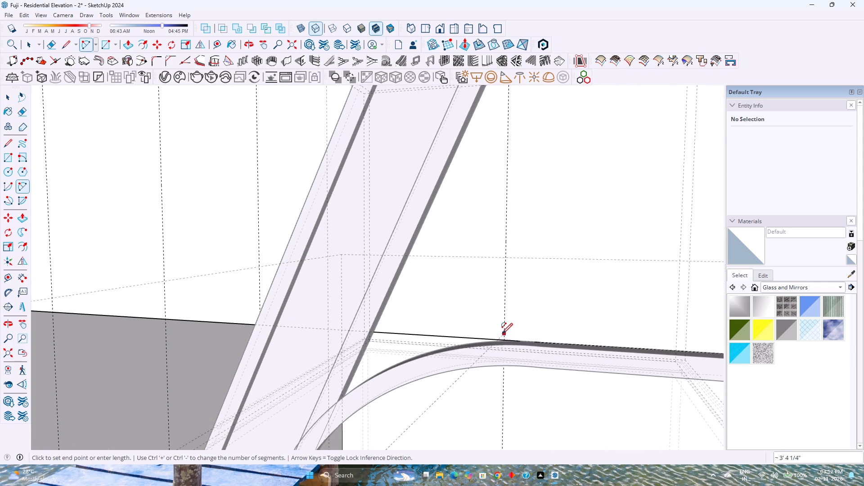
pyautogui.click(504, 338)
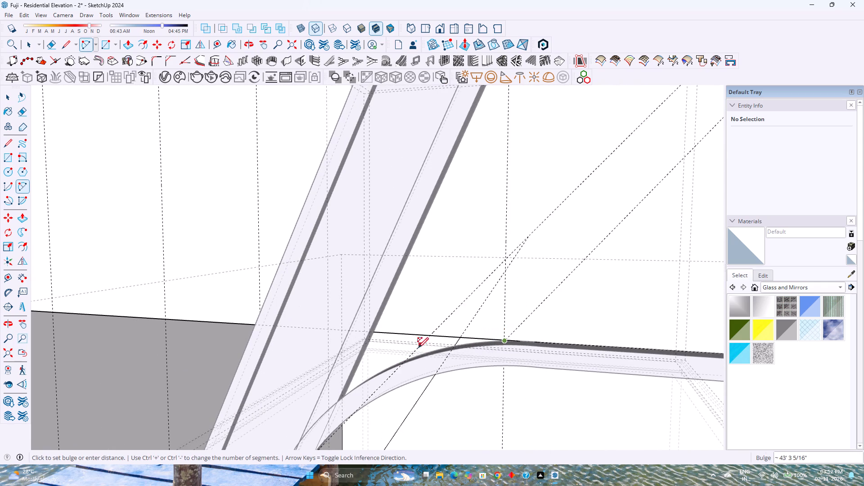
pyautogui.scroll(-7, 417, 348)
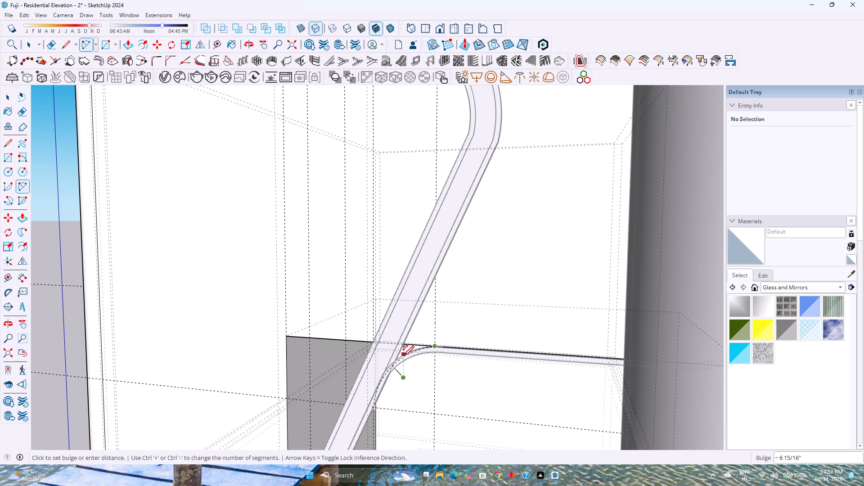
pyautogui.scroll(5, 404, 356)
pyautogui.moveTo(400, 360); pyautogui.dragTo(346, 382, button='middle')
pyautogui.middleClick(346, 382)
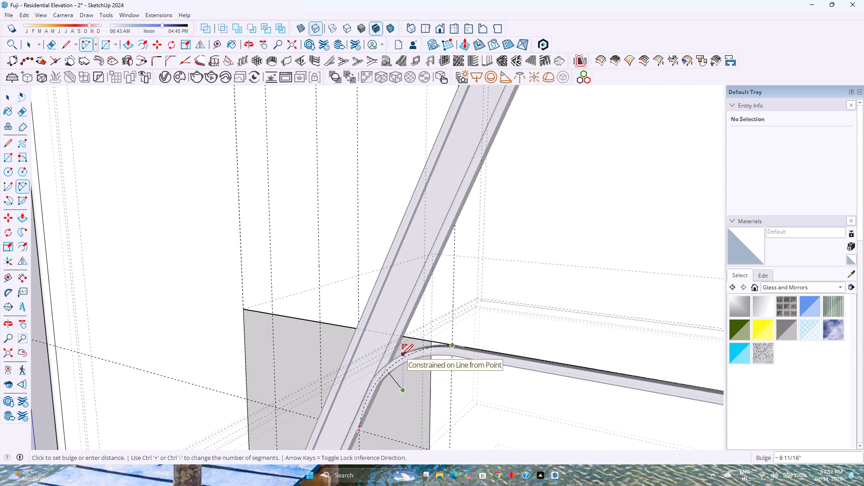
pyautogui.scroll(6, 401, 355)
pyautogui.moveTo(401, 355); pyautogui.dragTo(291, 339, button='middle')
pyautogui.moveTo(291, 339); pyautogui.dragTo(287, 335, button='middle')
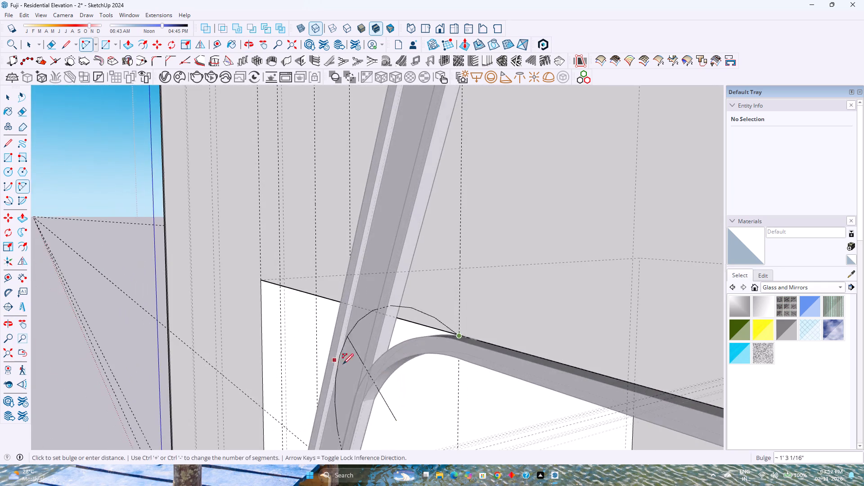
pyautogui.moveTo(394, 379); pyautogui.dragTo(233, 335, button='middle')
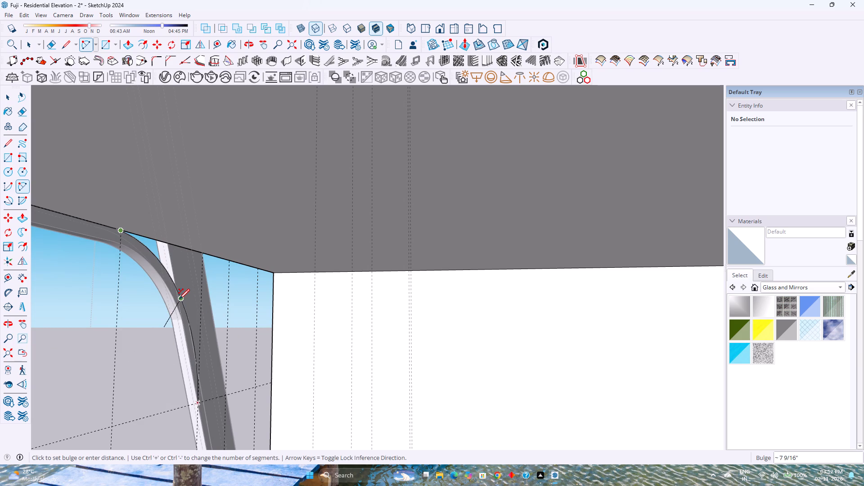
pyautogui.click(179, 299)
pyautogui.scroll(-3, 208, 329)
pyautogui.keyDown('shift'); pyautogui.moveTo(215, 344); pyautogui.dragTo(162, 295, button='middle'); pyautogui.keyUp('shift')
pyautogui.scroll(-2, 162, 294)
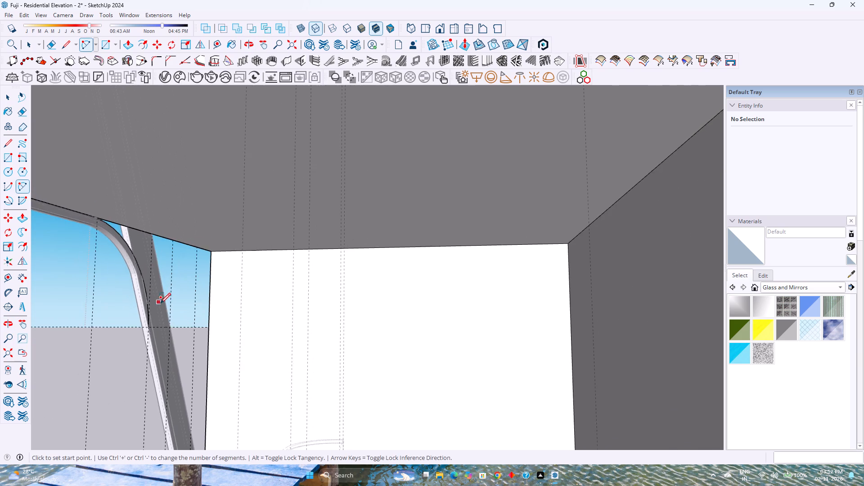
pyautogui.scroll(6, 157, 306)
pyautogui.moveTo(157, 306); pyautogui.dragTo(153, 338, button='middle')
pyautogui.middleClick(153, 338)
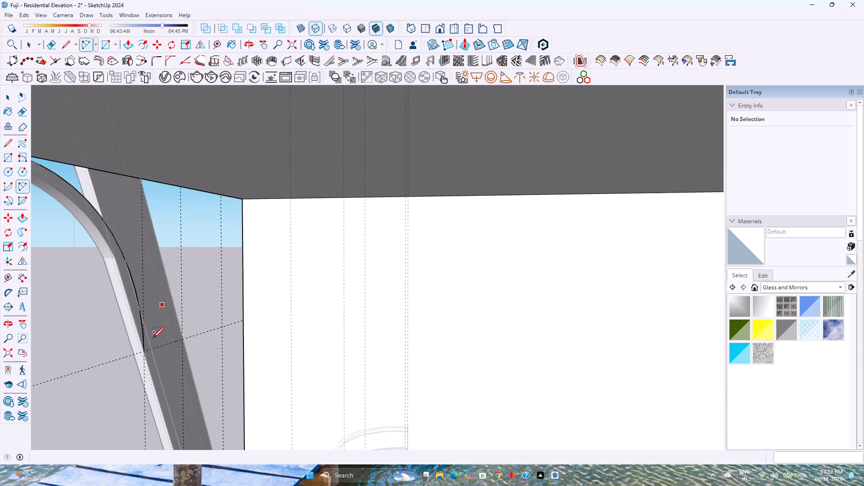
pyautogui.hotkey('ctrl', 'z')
# Draw an arc spanning about 3' 2 3/16" along the frame's upper rounded corner, from the vertical guide down to the guide crossing on the slanted frame.
pyautogui.keyDown('shift'); pyautogui.moveTo(152, 339); pyautogui.dragTo(261, 325, button='middle'); pyautogui.keyUp('shift')
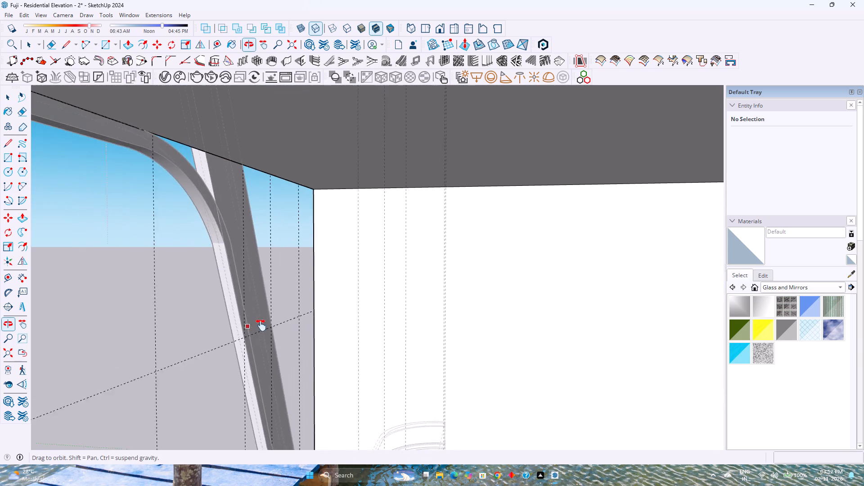
pyautogui.keyDown('shift'); pyautogui.moveTo(261, 325); pyautogui.dragTo(278, 324, button='middle'); pyautogui.keyUp('shift')
pyautogui.moveTo(278, 324); pyautogui.dragTo(174, 333, button='middle')
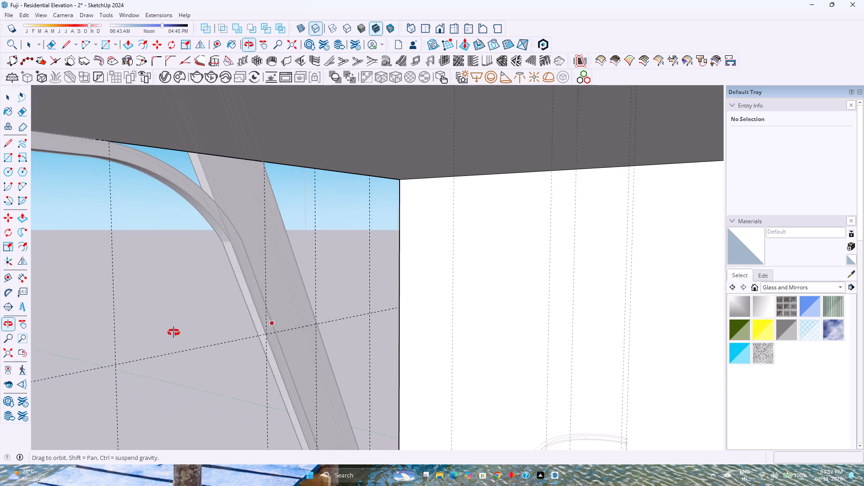
pyautogui.moveTo(174, 333); pyautogui.dragTo(164, 334, button='middle')
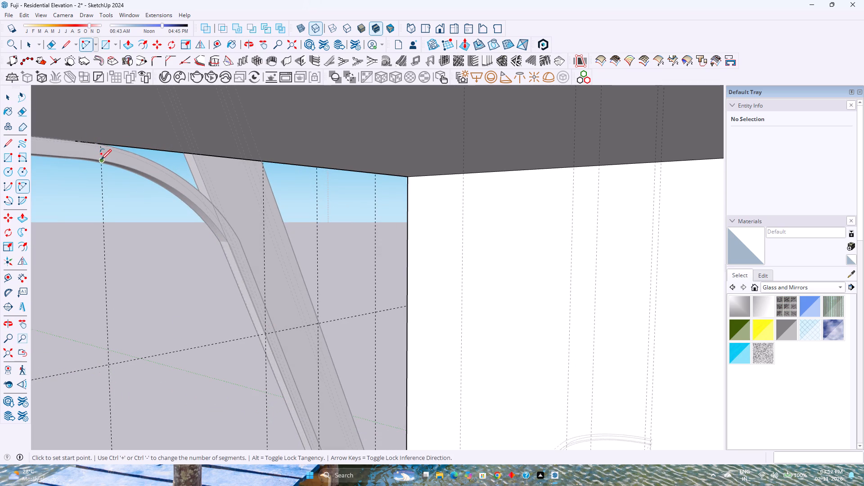
pyautogui.click(101, 159)
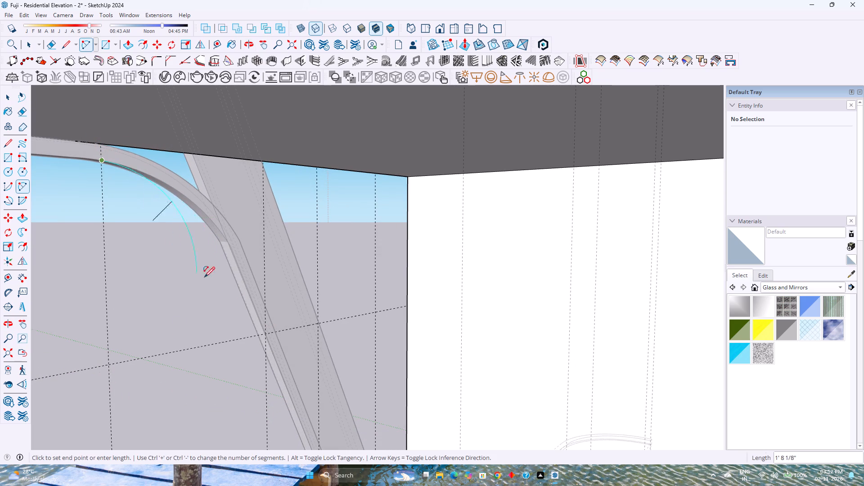
pyautogui.doubleClick(265, 333)
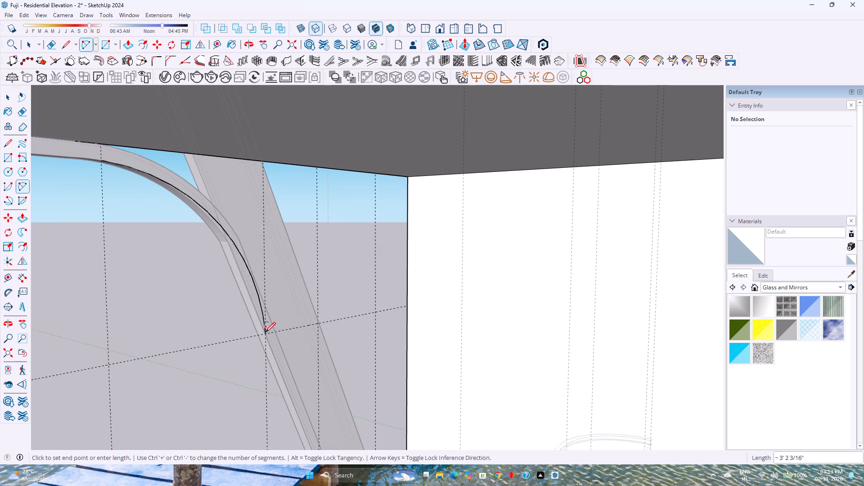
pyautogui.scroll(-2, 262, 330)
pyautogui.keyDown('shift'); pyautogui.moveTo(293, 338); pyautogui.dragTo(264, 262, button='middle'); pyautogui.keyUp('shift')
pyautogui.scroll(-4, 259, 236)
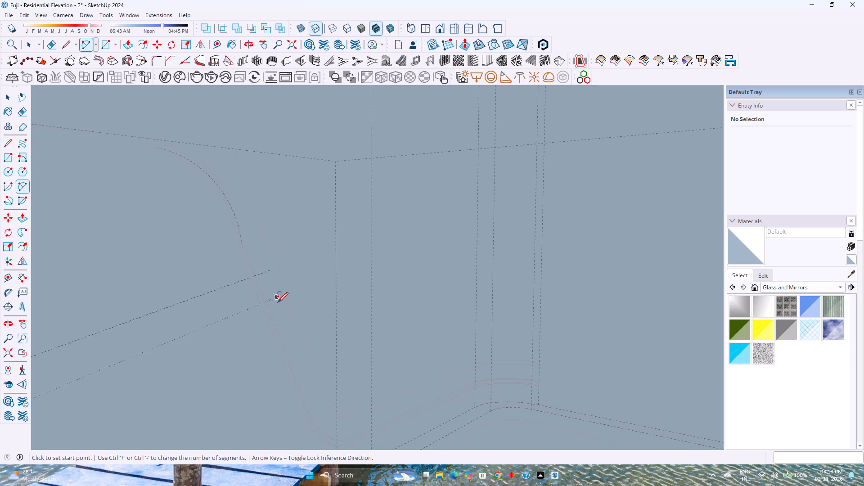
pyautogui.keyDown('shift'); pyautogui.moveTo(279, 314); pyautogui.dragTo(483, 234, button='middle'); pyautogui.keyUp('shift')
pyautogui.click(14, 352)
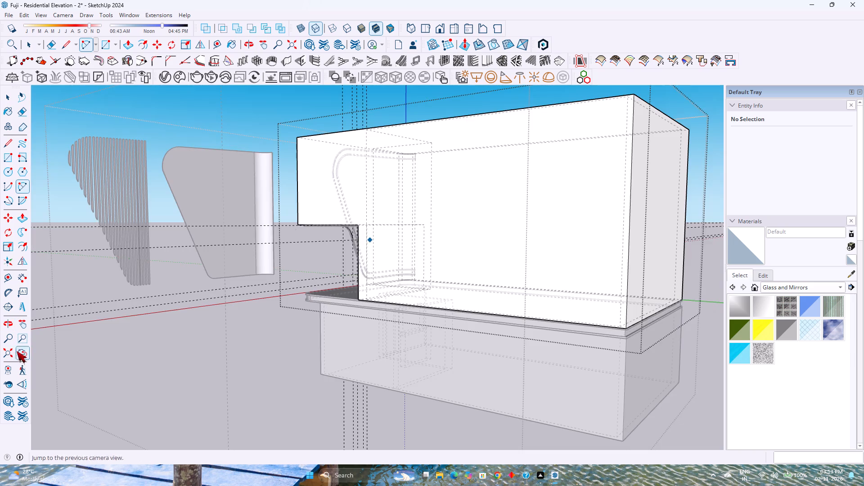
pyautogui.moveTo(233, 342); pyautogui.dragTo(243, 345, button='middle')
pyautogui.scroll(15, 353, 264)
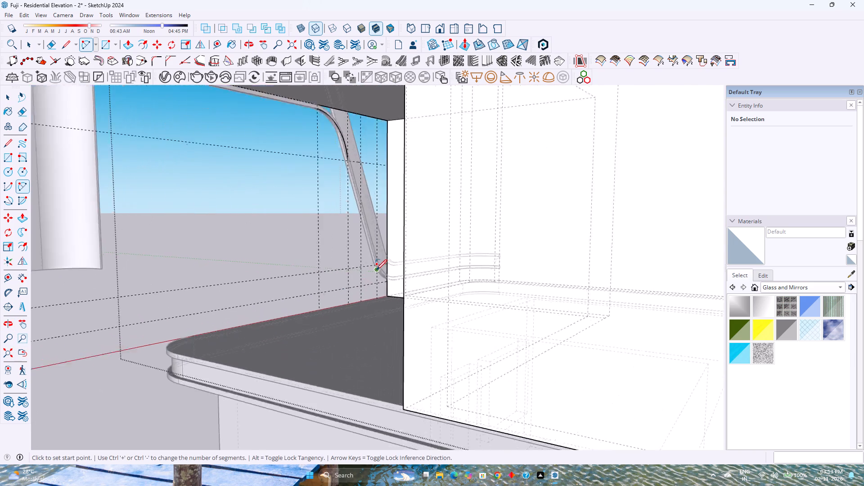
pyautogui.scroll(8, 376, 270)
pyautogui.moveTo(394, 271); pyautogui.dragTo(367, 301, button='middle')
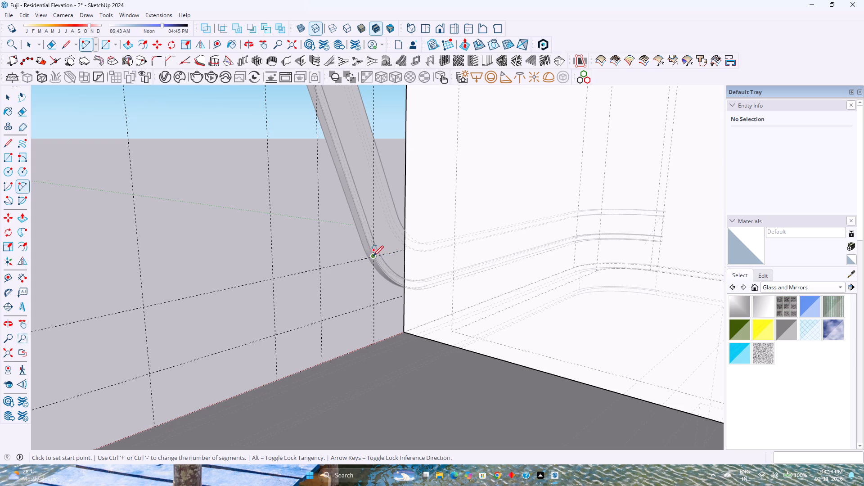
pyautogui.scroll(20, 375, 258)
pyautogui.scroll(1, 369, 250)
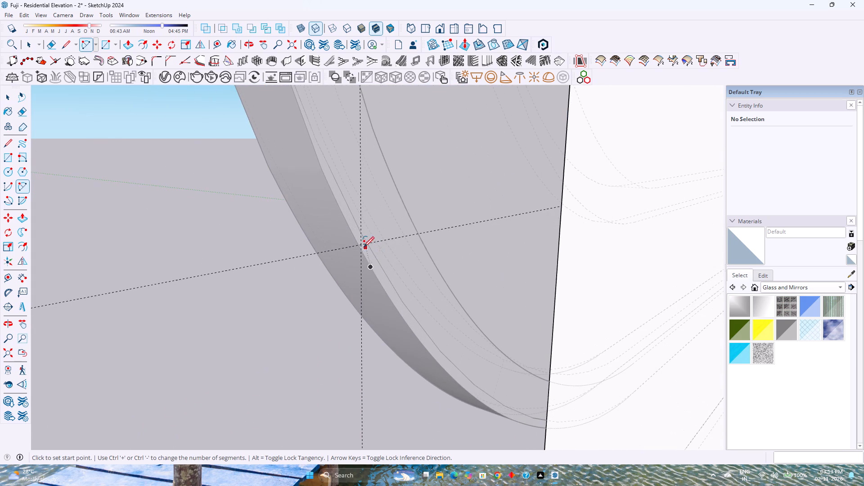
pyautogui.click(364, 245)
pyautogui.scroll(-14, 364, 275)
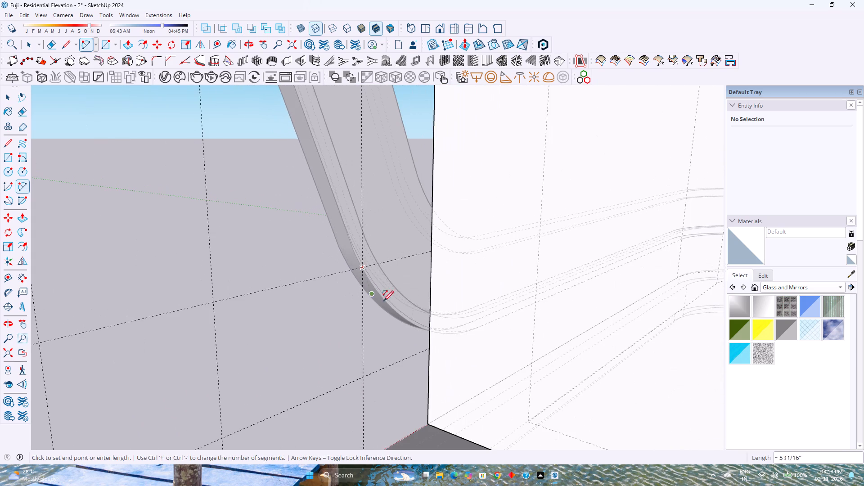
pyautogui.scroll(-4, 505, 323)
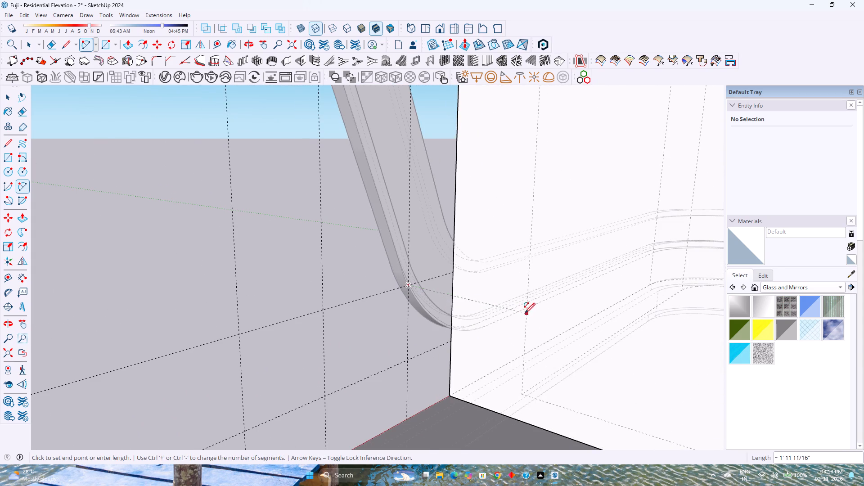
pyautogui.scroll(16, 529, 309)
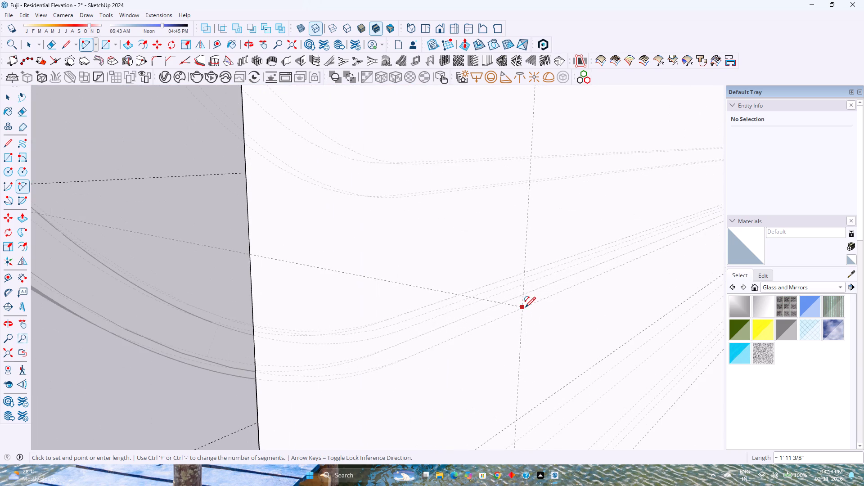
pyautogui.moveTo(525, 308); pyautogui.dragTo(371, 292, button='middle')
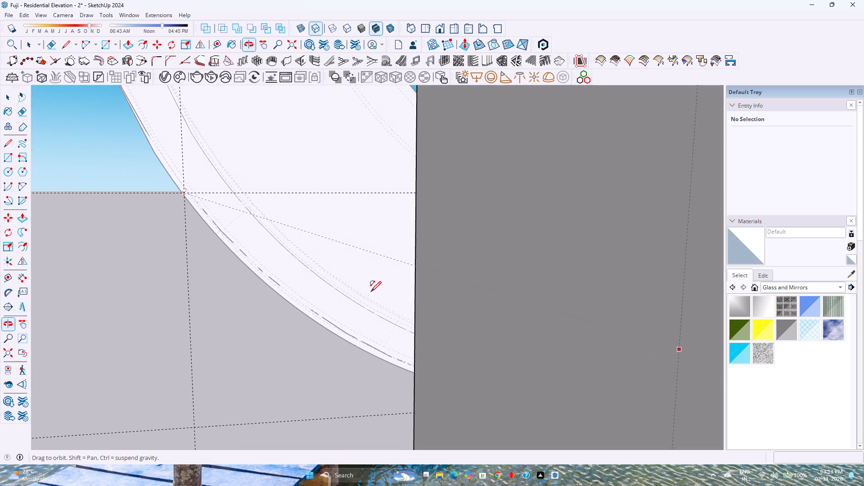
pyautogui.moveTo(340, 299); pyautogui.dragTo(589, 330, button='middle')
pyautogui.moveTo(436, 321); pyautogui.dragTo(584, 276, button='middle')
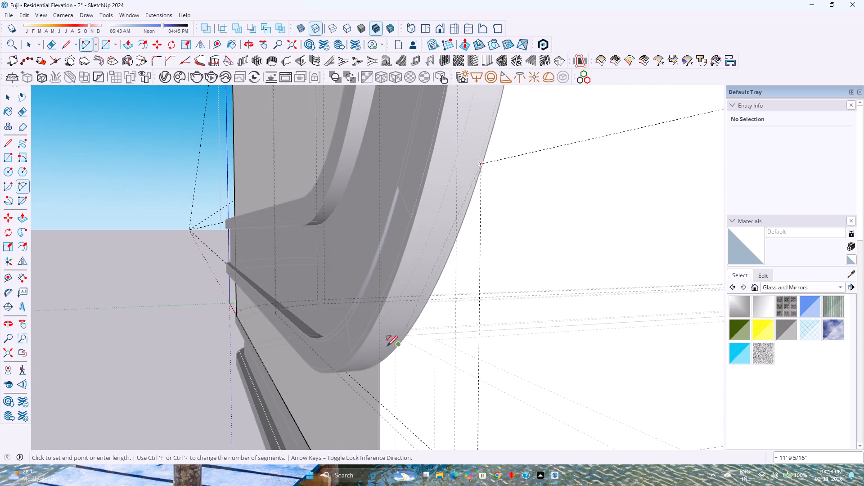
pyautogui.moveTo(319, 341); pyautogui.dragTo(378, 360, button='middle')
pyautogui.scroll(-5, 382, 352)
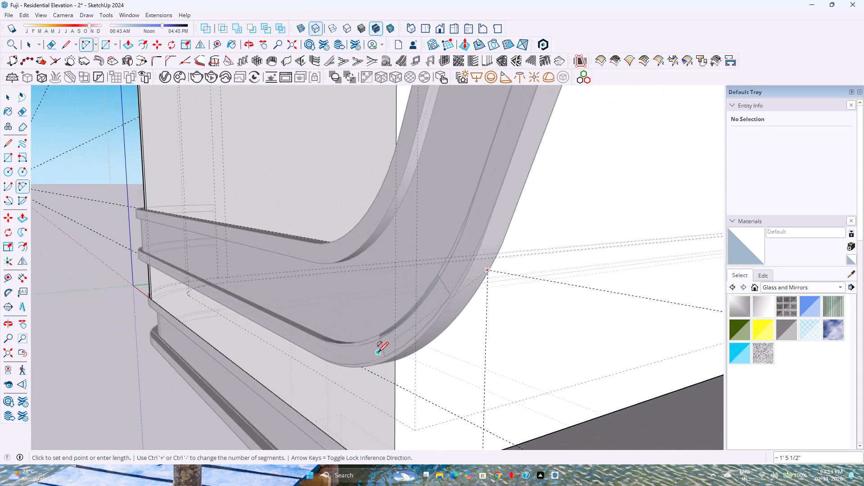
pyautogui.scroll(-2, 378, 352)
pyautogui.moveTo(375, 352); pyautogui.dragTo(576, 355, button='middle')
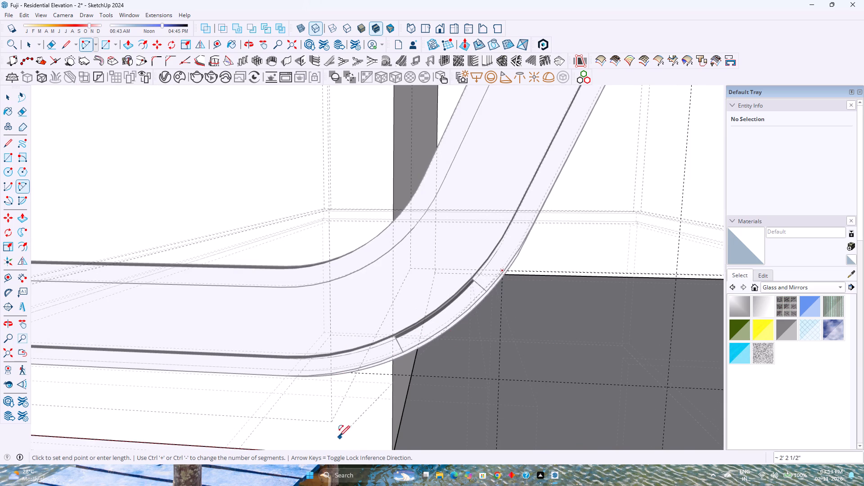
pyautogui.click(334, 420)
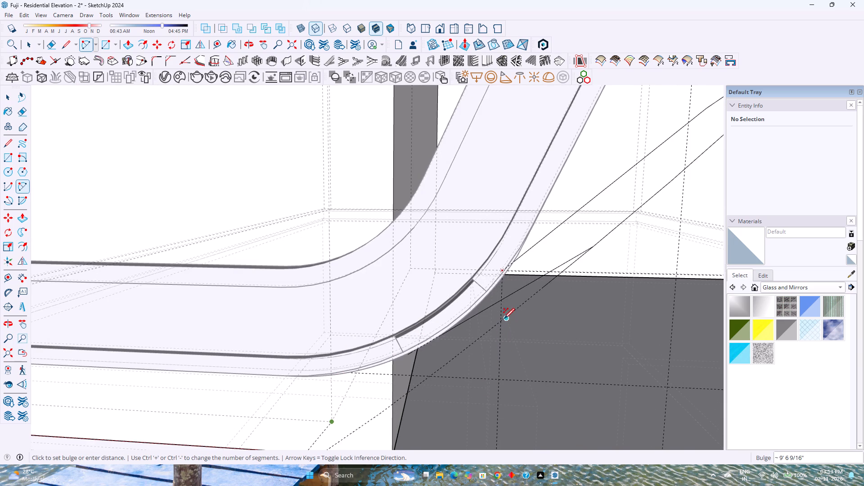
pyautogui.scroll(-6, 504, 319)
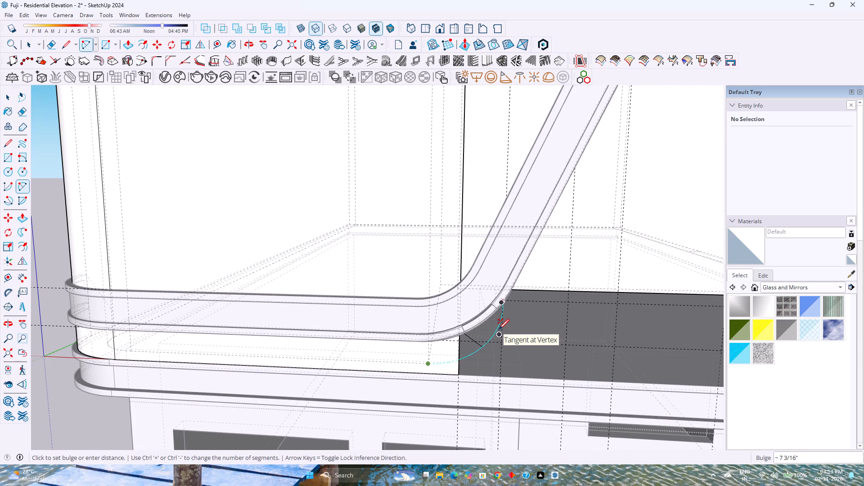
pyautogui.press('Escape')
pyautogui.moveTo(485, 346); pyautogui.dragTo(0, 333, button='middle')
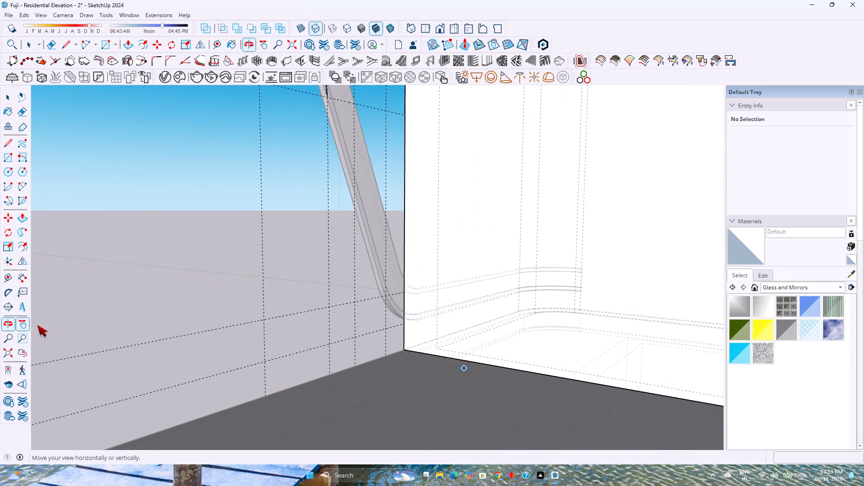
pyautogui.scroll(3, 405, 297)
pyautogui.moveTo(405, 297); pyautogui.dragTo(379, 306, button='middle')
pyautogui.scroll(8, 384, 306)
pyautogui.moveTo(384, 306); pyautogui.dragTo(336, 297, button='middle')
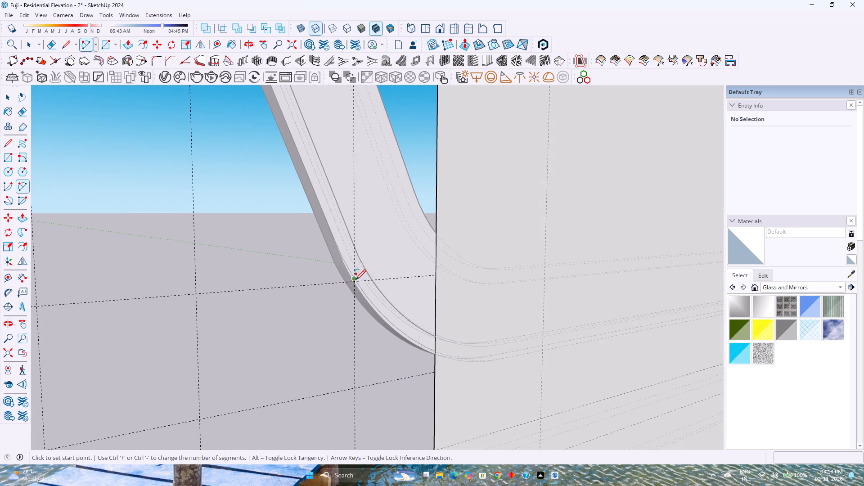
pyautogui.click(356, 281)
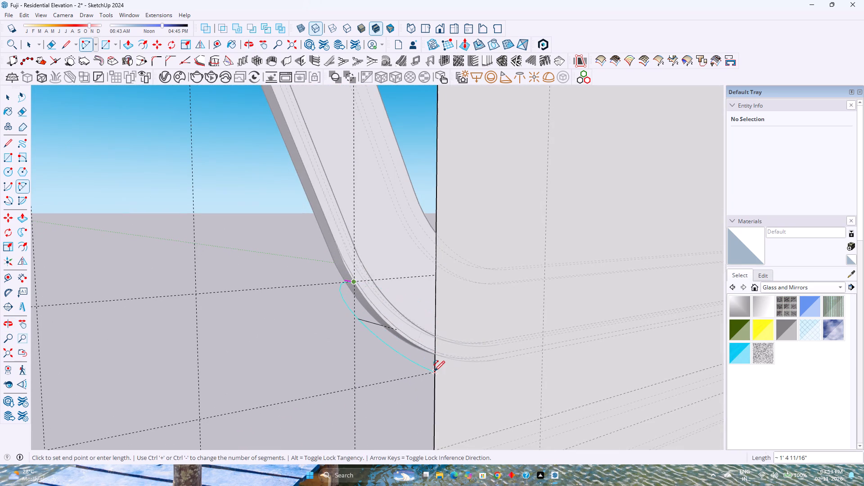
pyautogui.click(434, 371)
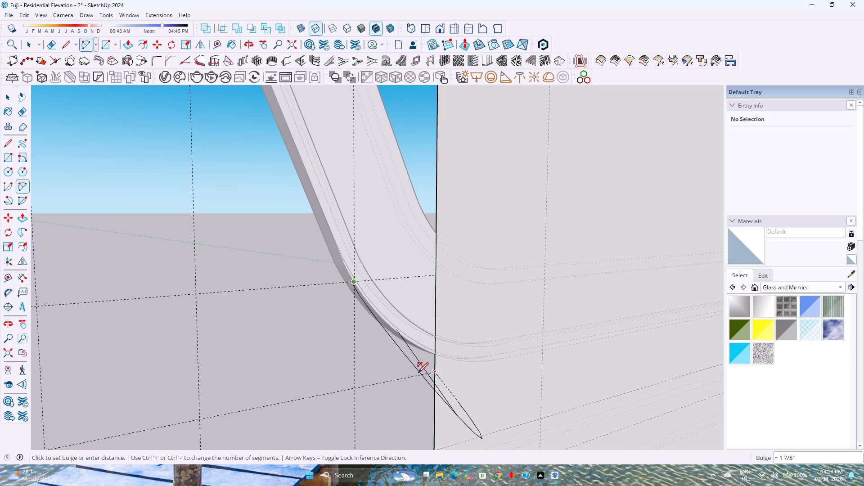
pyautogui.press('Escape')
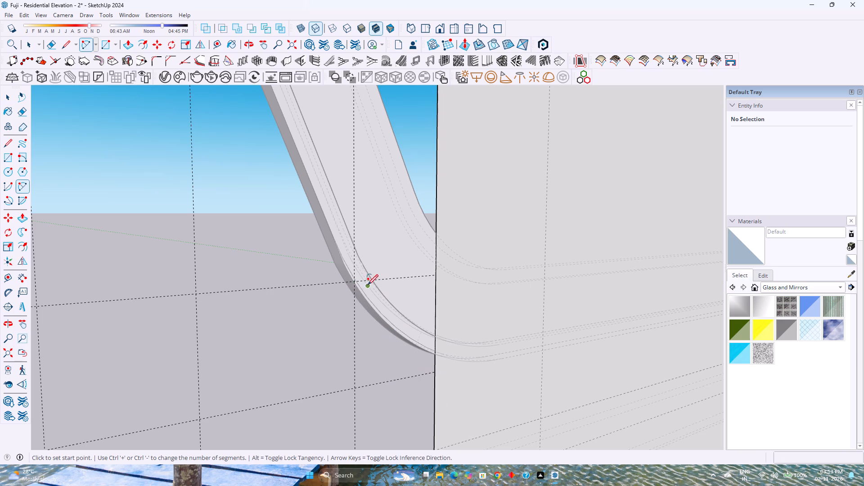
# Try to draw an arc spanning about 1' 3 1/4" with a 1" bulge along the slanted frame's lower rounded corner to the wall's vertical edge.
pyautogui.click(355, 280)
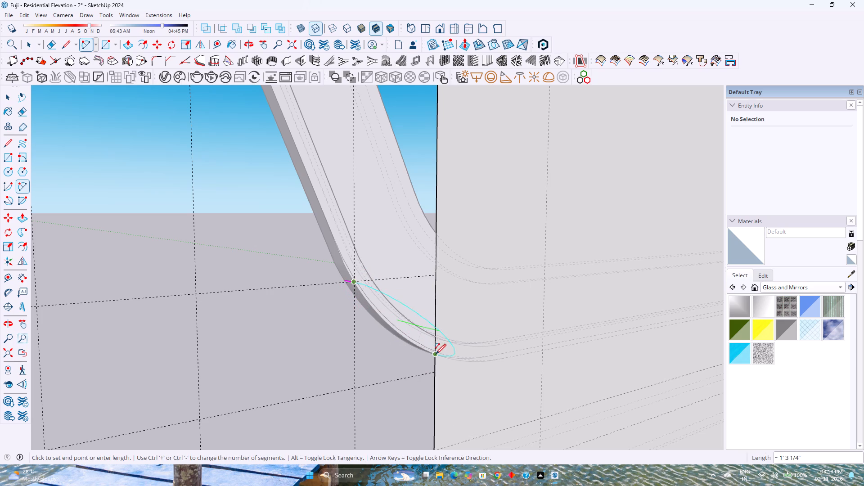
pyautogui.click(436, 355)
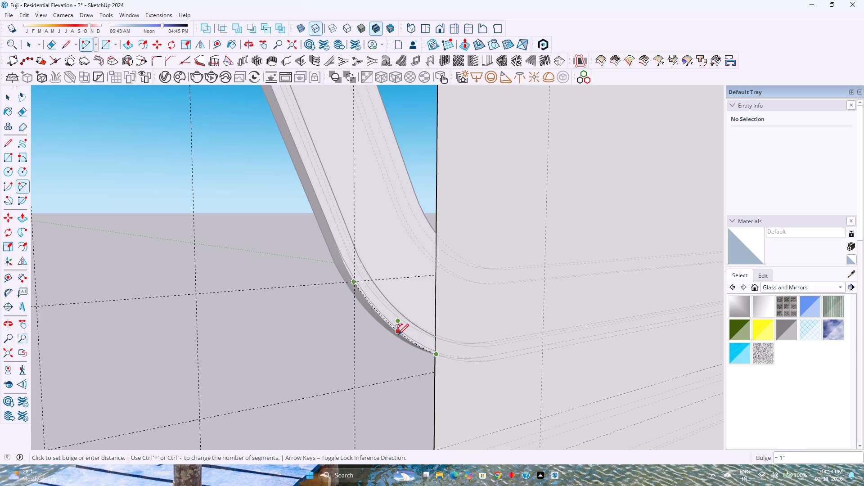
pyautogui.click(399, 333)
# Draw an arc spanning about 1' 3 3/4" with a 1 3/16" bulge along the frame's lower corner, from the guide crossing to the wall's vertical edge.
pyautogui.scroll(-1, 396, 333)
pyautogui.moveTo(396, 333); pyautogui.dragTo(417, 411, button='middle')
pyautogui.scroll(-2, 401, 337)
pyautogui.moveTo(400, 345); pyautogui.dragTo(412, 348, button='middle')
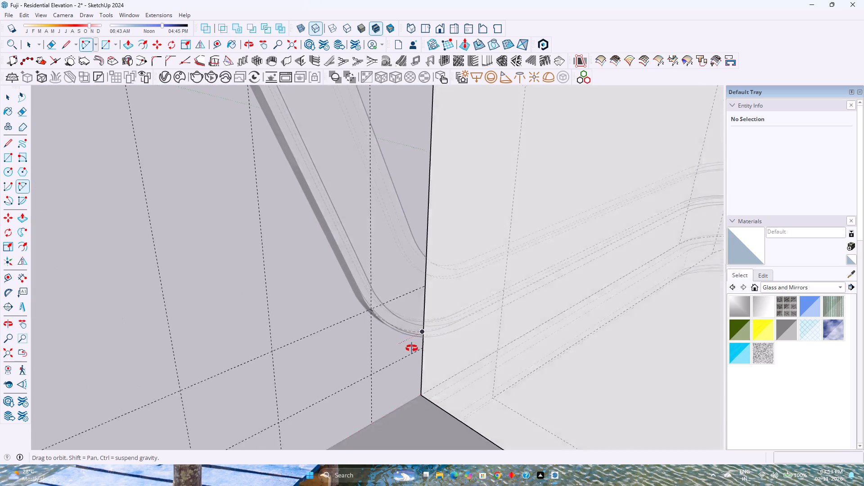
pyautogui.moveTo(412, 348); pyautogui.dragTo(368, 339, button='middle')
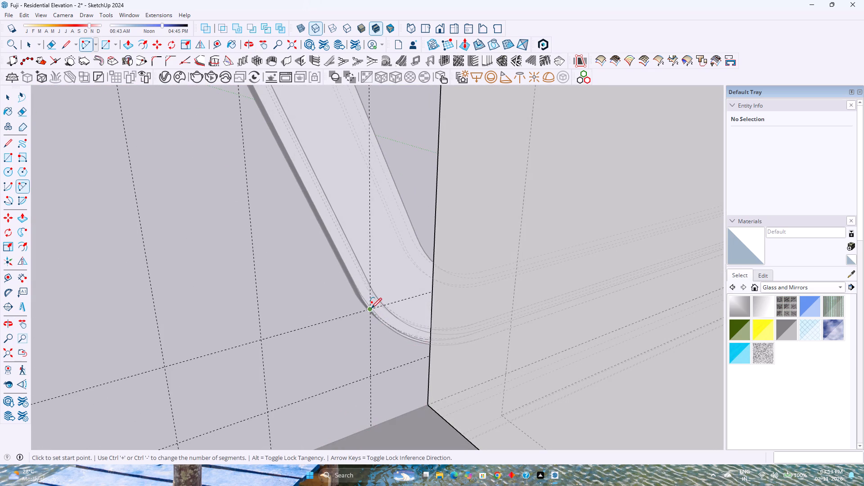
pyautogui.click(371, 308)
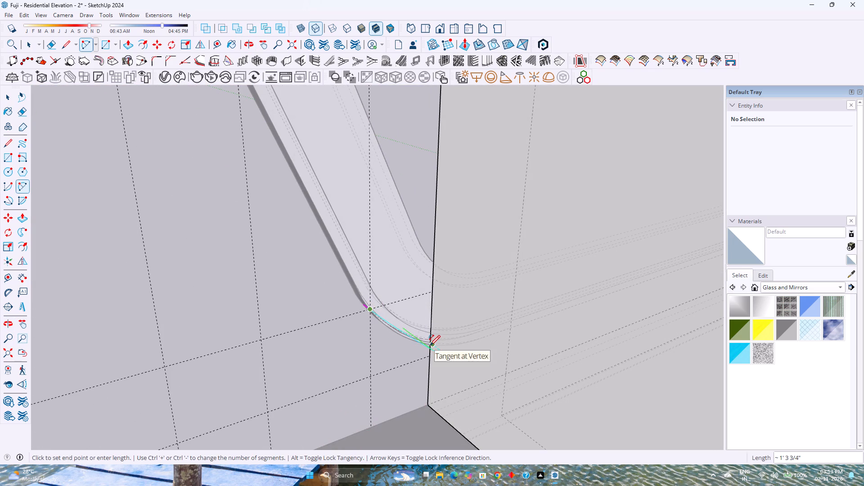
pyautogui.click(430, 346)
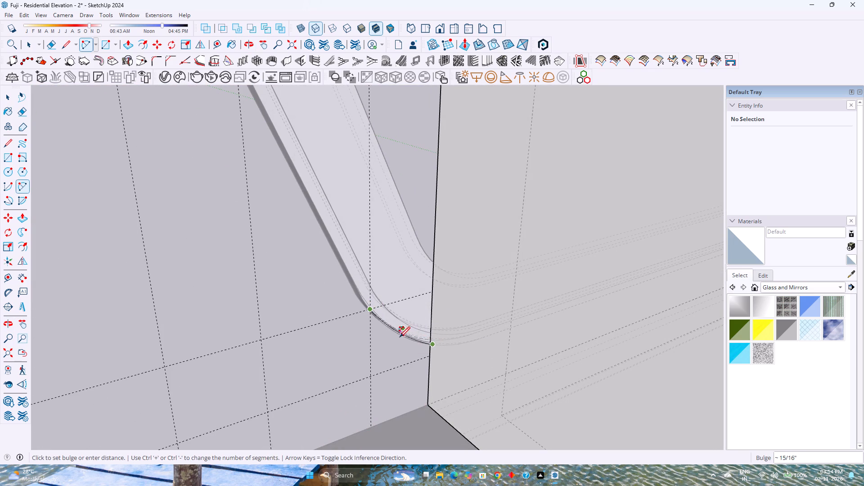
pyautogui.click(401, 338)
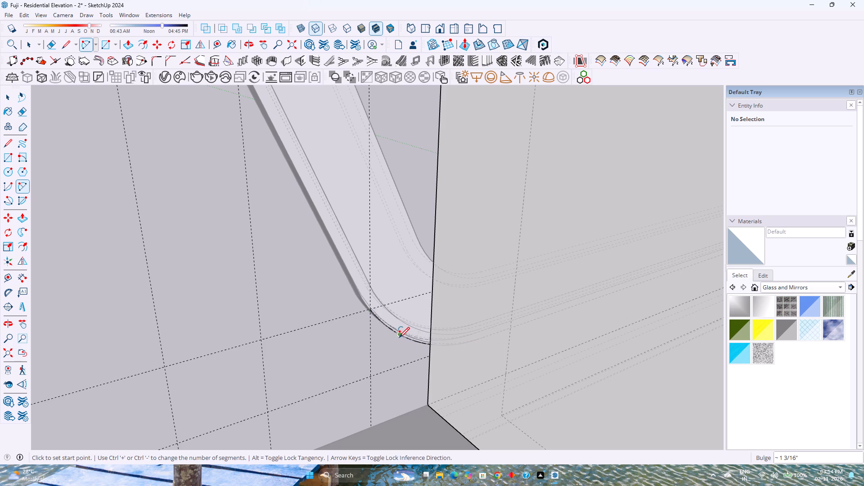
# Draw a straight line about 5' 11 11/16" along the slanted frame, joining the lower arc to the upper arc, turning off back edges.
pyautogui.scroll(-1, 399, 337)
pyautogui.moveTo(399, 337); pyautogui.dragTo(415, 352, button='middle')
pyautogui.press('l')
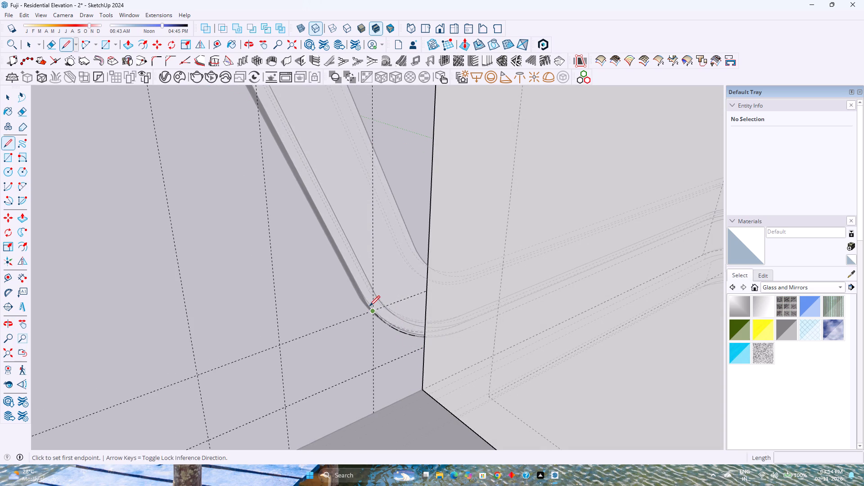
pyautogui.click(370, 306)
pyautogui.scroll(-6, 353, 281)
pyautogui.keyDown('shift'); pyautogui.moveTo(353, 281); pyautogui.dragTo(358, 284, button='middle'); pyautogui.keyUp('shift')
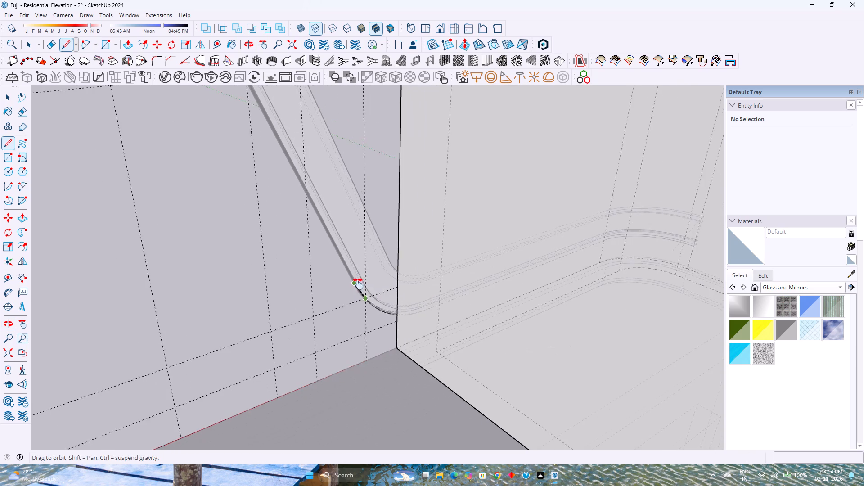
pyautogui.keyDown('shift'); pyautogui.moveTo(358, 284); pyautogui.dragTo(445, 418, button='middle'); pyautogui.keyUp('shift')
pyautogui.click(9, 348)
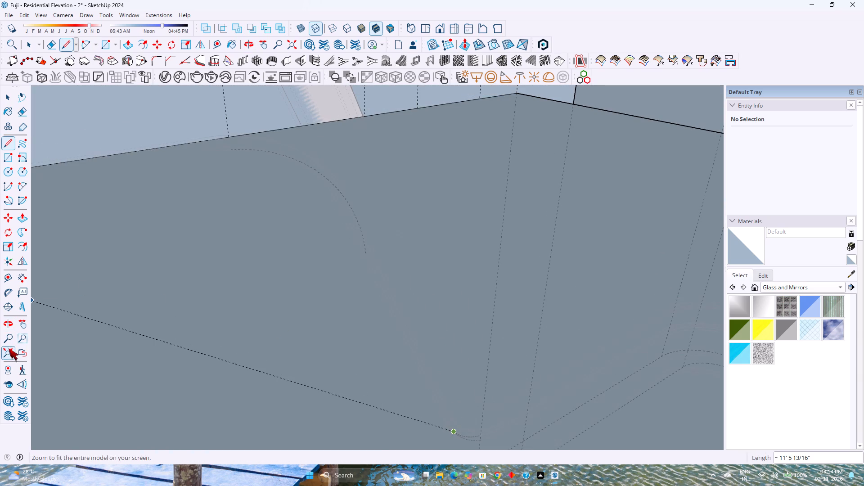
pyautogui.moveTo(85, 341); pyautogui.dragTo(556, 286, button='middle')
pyautogui.moveTo(230, 275); pyautogui.dragTo(582, 278, button='middle')
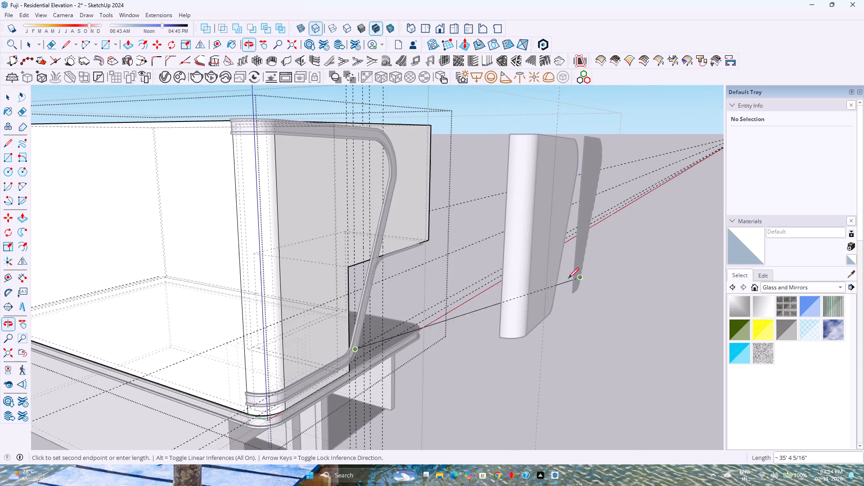
pyautogui.scroll(11, 371, 289)
pyautogui.middleClick(373, 281)
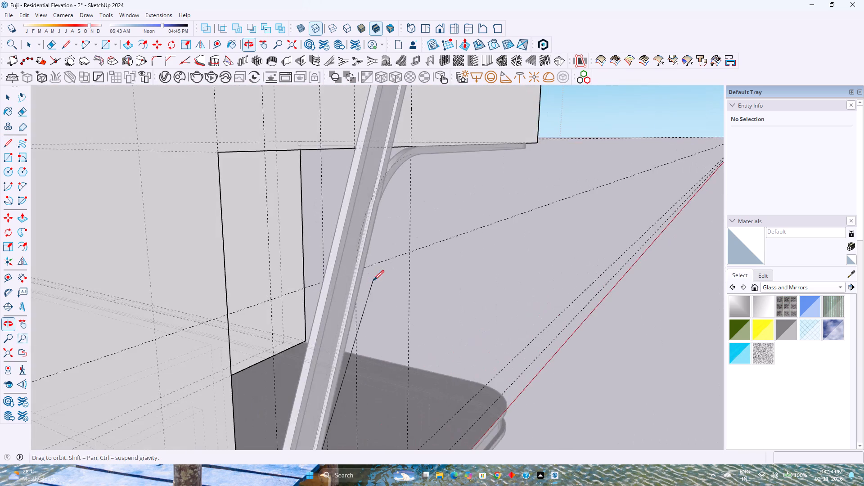
pyautogui.scroll(1, 355, 280)
pyautogui.moveTo(355, 280); pyautogui.dragTo(630, 295, button='middle')
pyautogui.keyDown('shift'); pyautogui.moveTo(329, 294); pyautogui.dragTo(673, 301, button='middle'); pyautogui.keyUp('shift')
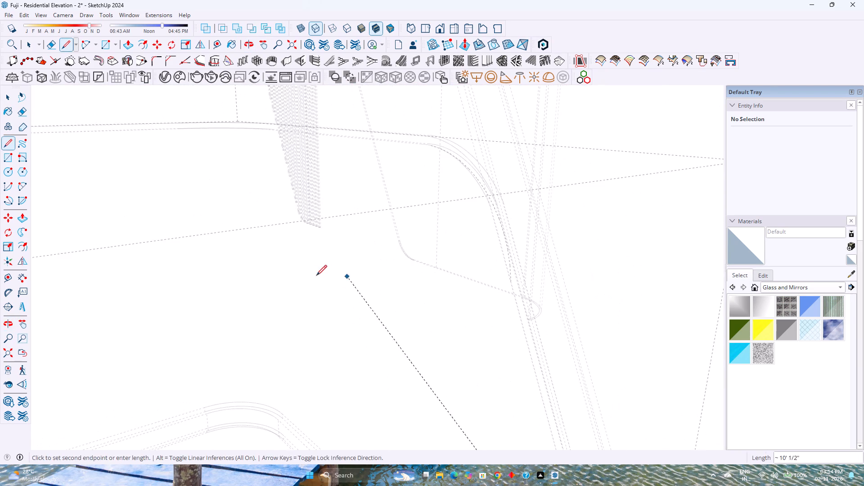
pyautogui.moveTo(315, 275); pyautogui.dragTo(628, 285, button='middle')
pyautogui.scroll(-8, 490, 275)
pyautogui.click(1, 351)
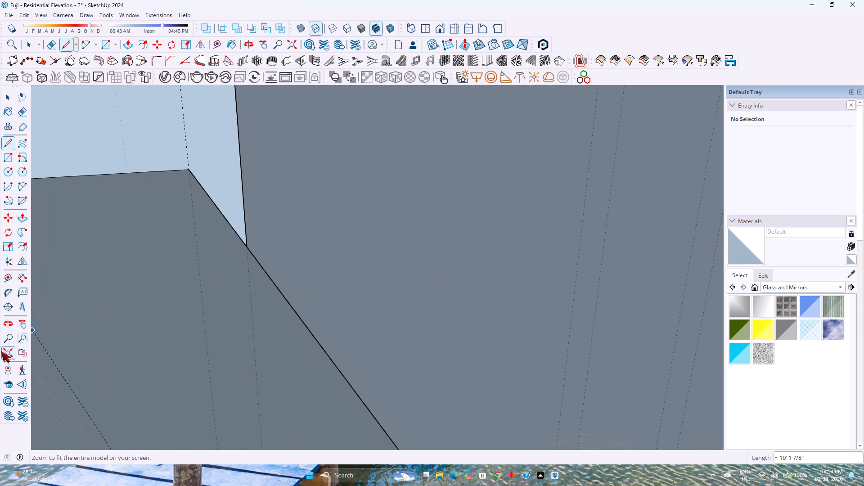
pyautogui.moveTo(113, 331); pyautogui.dragTo(446, 309, button='middle')
pyautogui.keyDown('shift'); pyautogui.moveTo(304, 276); pyautogui.dragTo(431, 289, button='middle'); pyautogui.keyUp('shift')
pyautogui.scroll(7, 510, 194)
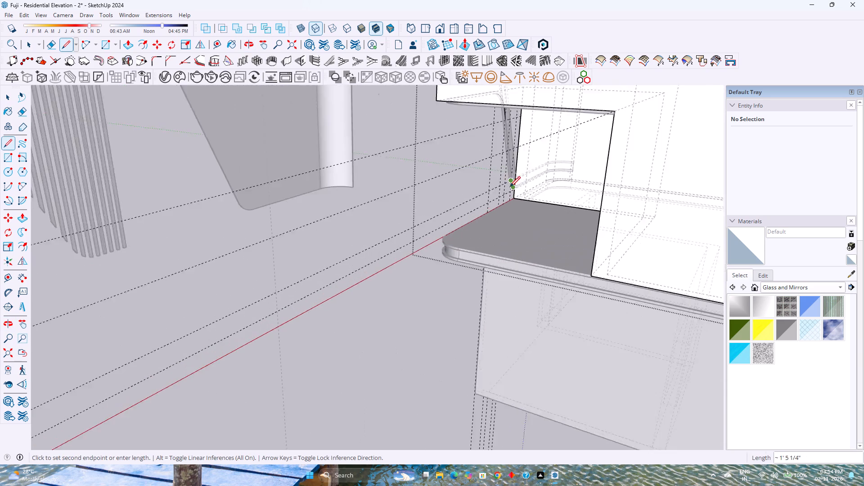
pyautogui.scroll(4, 510, 187)
pyautogui.keyDown('shift'); pyautogui.moveTo(524, 172); pyautogui.dragTo(531, 249, button='middle'); pyautogui.keyUp('shift')
pyautogui.moveTo(523, 233); pyautogui.dragTo(509, 210, button='middle')
pyautogui.press('k')
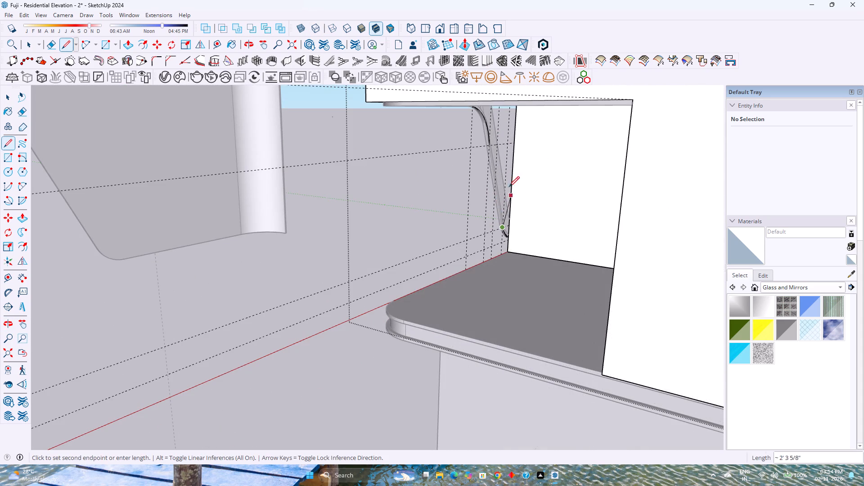
pyautogui.scroll(10, 490, 157)
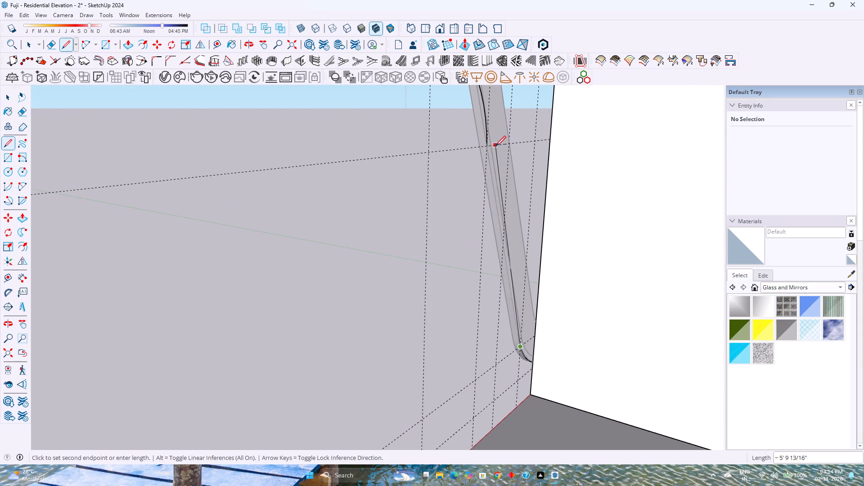
pyautogui.scroll(9, 487, 146)
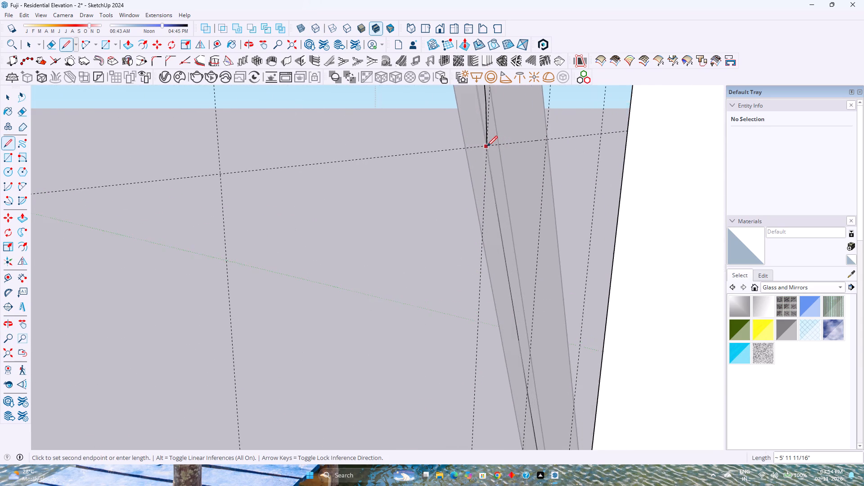
pyautogui.scroll(4, 487, 146)
pyautogui.moveTo(487, 146); pyautogui.dragTo(332, 253, button='middle')
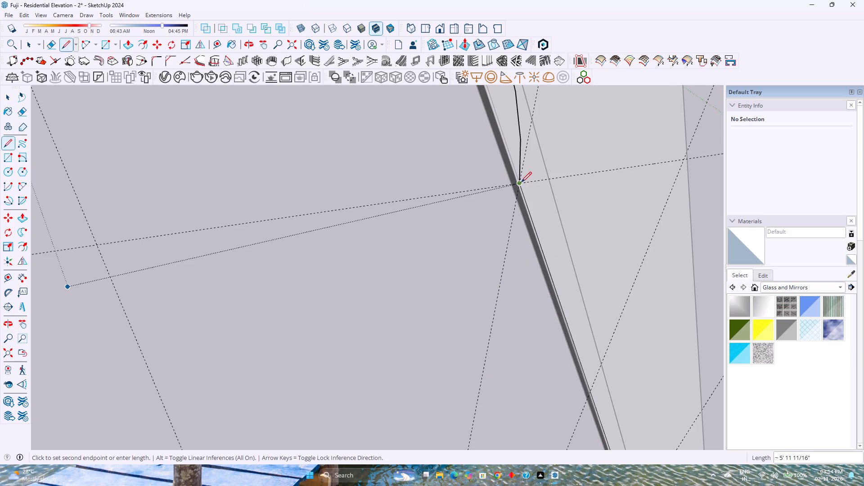
pyautogui.click(522, 182)
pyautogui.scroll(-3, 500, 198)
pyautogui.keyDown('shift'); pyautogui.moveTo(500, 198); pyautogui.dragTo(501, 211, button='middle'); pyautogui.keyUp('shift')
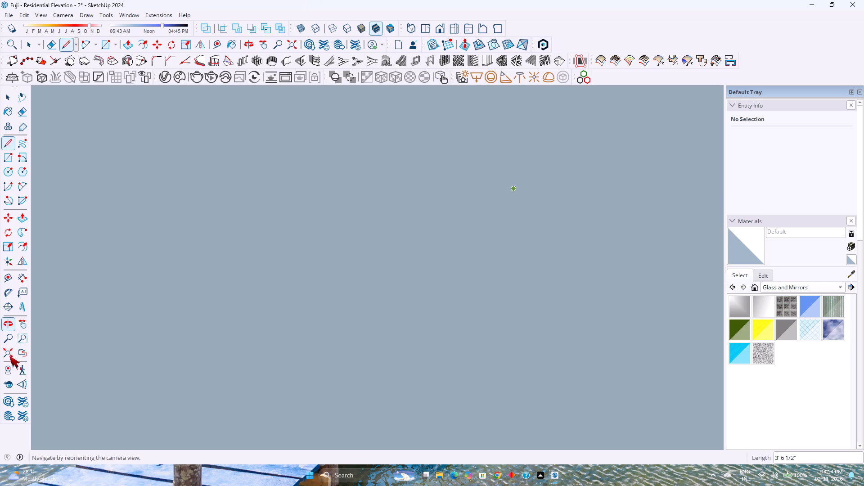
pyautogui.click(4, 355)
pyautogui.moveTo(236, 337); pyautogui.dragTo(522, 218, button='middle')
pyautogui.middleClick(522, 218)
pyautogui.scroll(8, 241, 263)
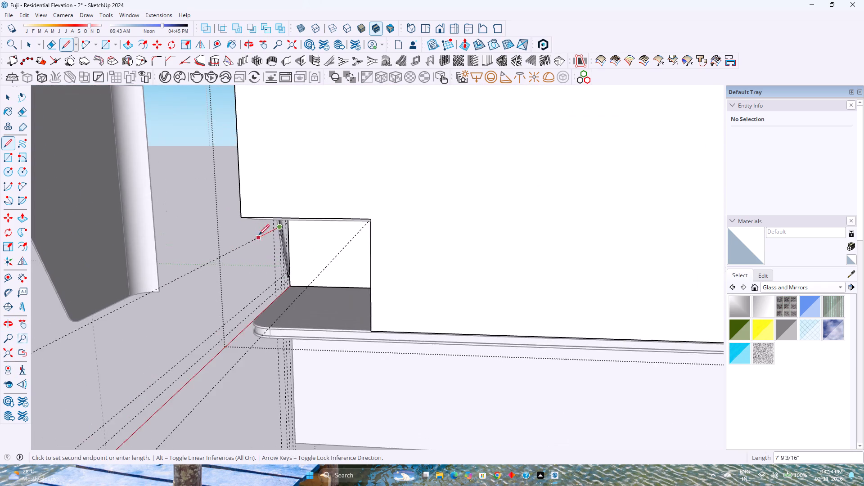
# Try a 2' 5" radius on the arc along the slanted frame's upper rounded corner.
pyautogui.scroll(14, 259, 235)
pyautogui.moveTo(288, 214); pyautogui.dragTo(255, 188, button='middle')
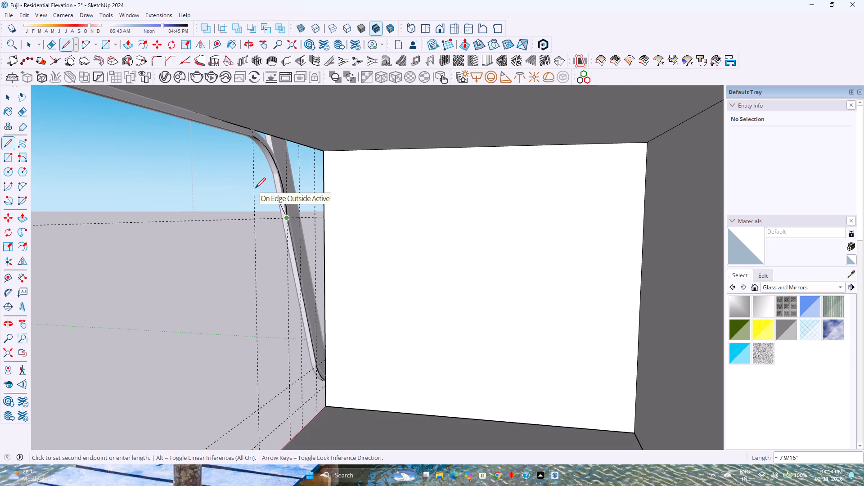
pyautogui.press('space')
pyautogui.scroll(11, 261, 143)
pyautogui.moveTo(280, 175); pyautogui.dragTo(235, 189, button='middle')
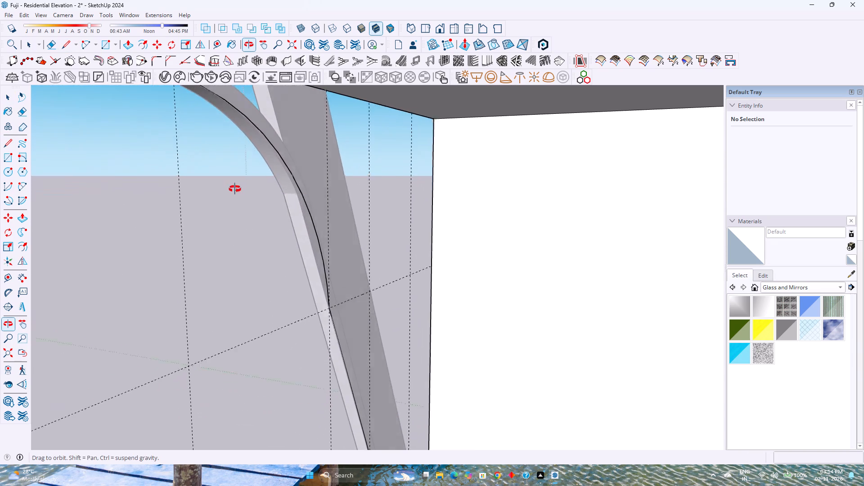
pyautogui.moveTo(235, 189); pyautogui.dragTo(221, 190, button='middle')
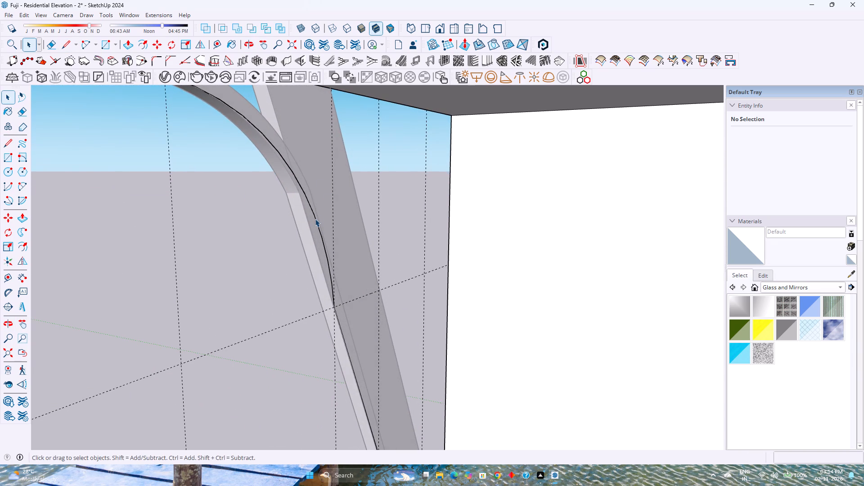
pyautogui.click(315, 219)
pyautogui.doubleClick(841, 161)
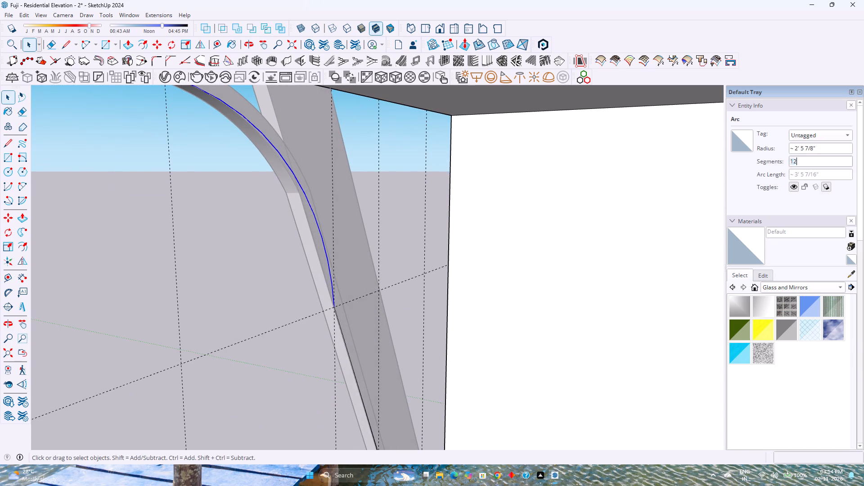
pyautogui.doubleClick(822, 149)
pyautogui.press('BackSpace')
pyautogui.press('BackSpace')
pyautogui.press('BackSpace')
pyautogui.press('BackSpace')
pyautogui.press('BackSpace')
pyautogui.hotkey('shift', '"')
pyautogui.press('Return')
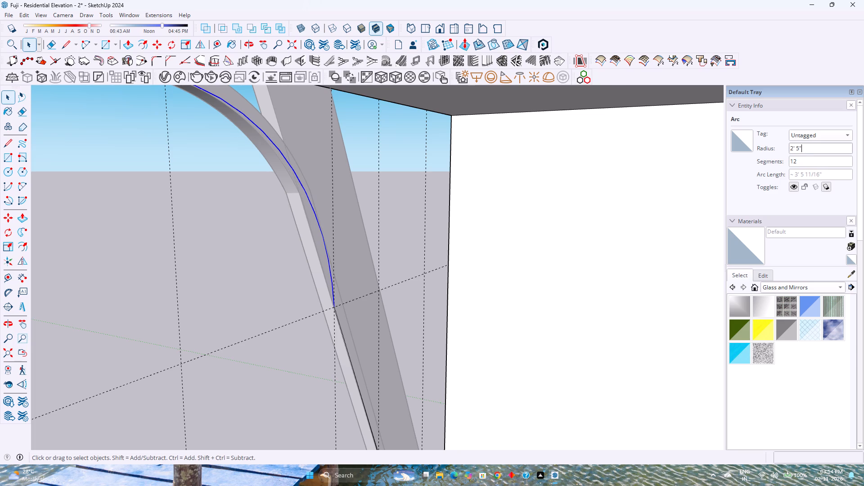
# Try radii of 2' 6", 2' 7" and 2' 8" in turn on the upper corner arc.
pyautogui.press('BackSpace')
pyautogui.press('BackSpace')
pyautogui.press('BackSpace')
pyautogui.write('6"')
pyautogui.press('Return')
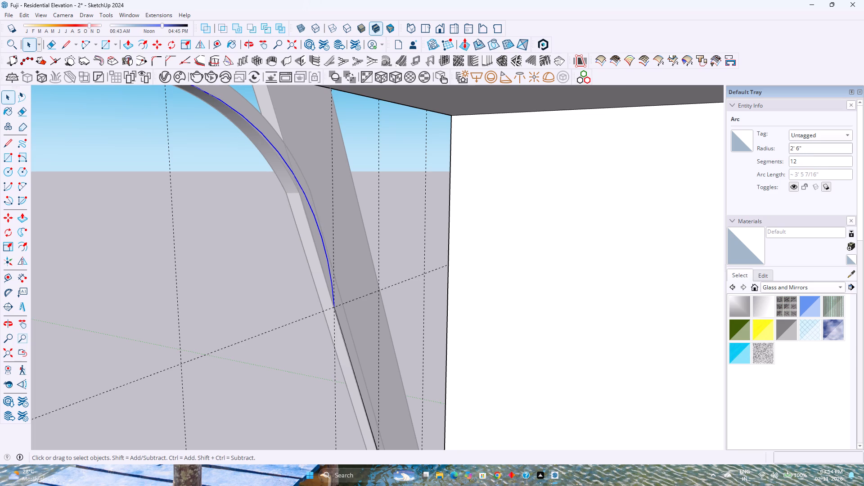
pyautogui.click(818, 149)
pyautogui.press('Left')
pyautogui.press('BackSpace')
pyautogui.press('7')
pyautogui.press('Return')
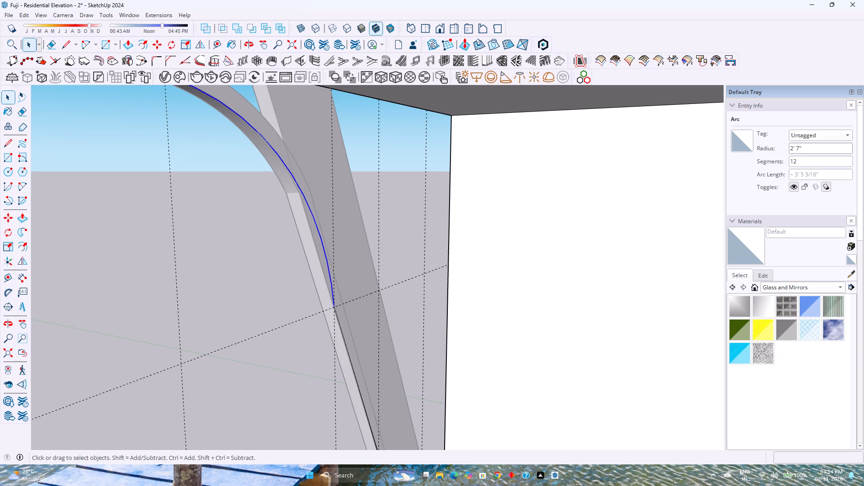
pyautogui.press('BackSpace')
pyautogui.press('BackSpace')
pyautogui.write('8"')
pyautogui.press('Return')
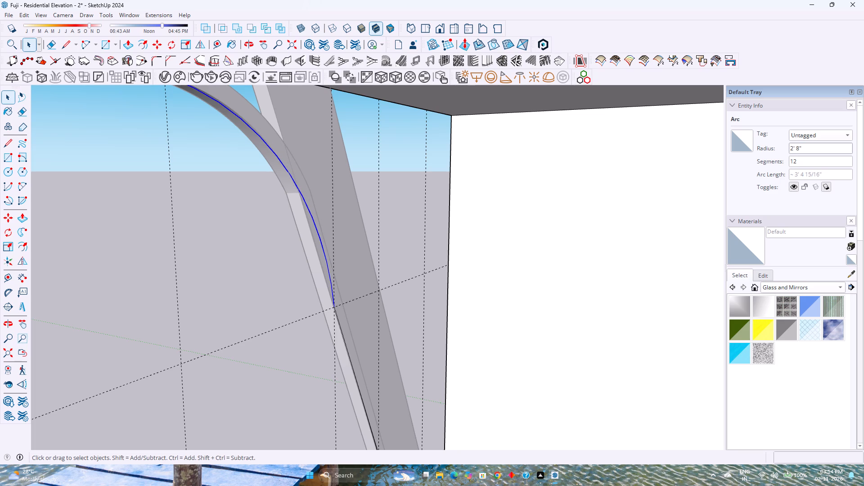
# Compare the upper corner arc with the frame's curved edge and set its radius to 2' 6".
pyautogui.scroll(-2, 608, 203)
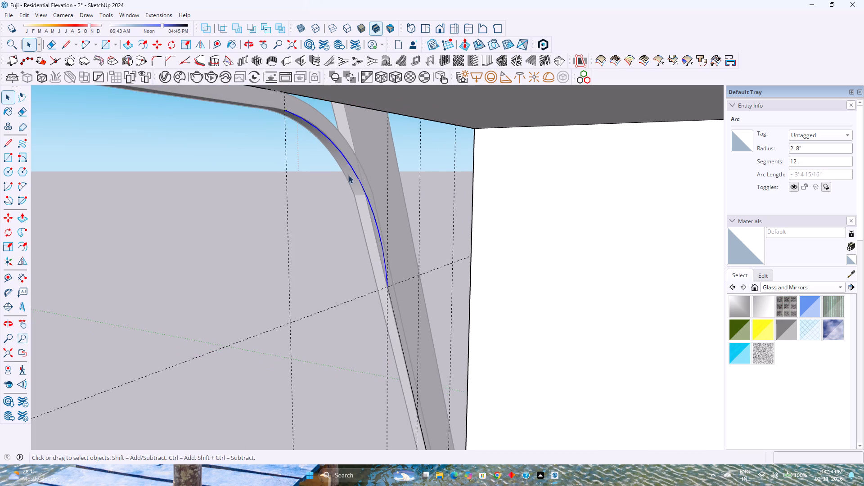
pyautogui.scroll(4, 339, 171)
pyautogui.scroll(-2, 377, 159)
pyautogui.moveTo(377, 159); pyautogui.dragTo(327, 247, button='middle')
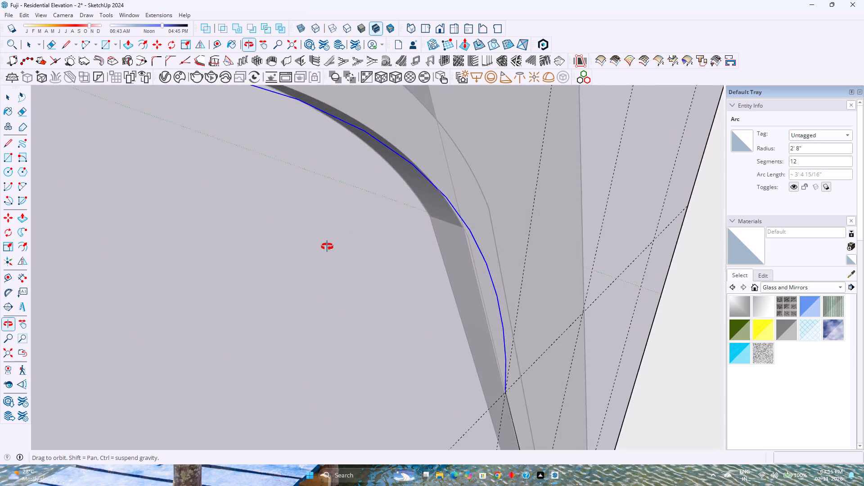
pyautogui.moveTo(327, 247); pyautogui.dragTo(412, 217, button='middle')
pyautogui.scroll(-2, 420, 219)
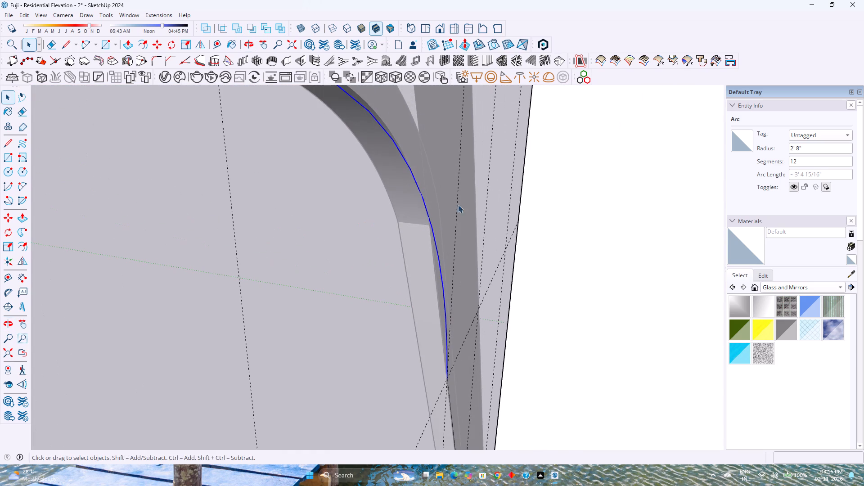
pyautogui.click(803, 150)
pyautogui.press('BackSpace')
pyautogui.press('BackSpace')
pyautogui.write('6"')
pyautogui.press('Return')
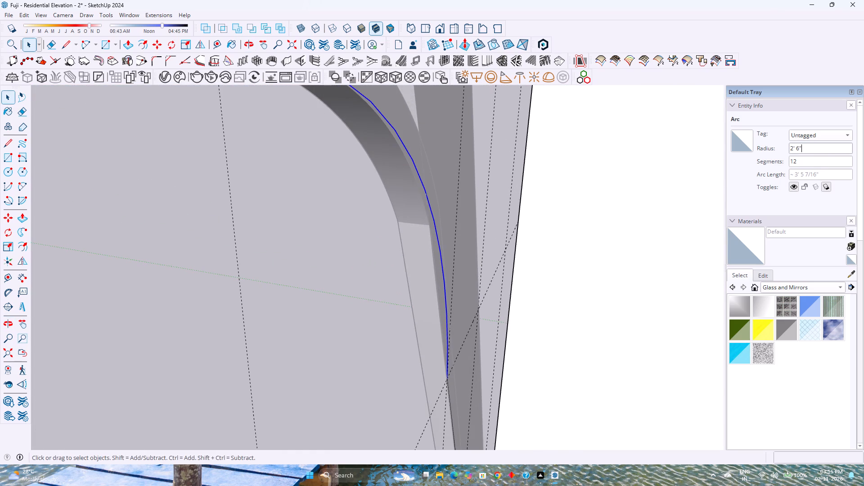
# Set the upper corner arc's segment count to 120.
pyautogui.scroll(-1, 677, 119)
pyautogui.moveTo(452, 186); pyautogui.dragTo(372, 160, button='middle')
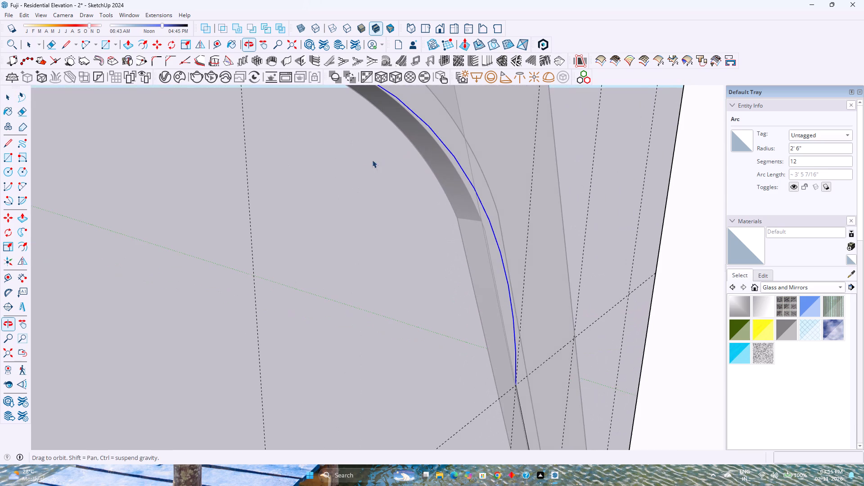
pyautogui.click(805, 163)
pyautogui.press('0')
pyautogui.press('Return')
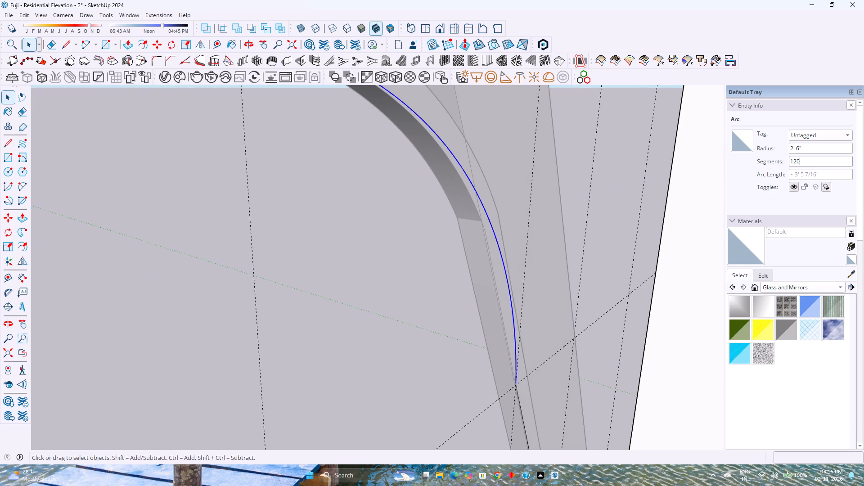
# Delete the straight line along the slanted frame and the small arc at its lower corner.
pyautogui.keyDown('shift'); pyautogui.moveTo(486, 265); pyautogui.dragTo(453, 225, button='middle'); pyautogui.keyUp('shift')
pyautogui.scroll(-3, 454, 218)
pyautogui.keyDown('shift'); pyautogui.moveTo(443, 277); pyautogui.dragTo(454, 230, button='middle'); pyautogui.keyUp('shift')
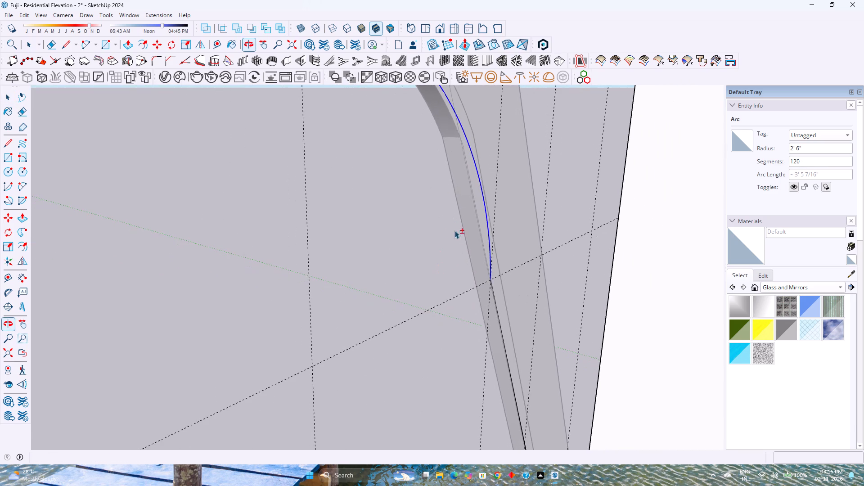
pyautogui.keyDown('shift'); pyautogui.moveTo(454, 230); pyautogui.dragTo(453, 230, button='middle'); pyautogui.keyUp('shift')
pyautogui.scroll(5, 494, 278)
pyautogui.moveTo(493, 283); pyautogui.dragTo(493, 310, button='middle')
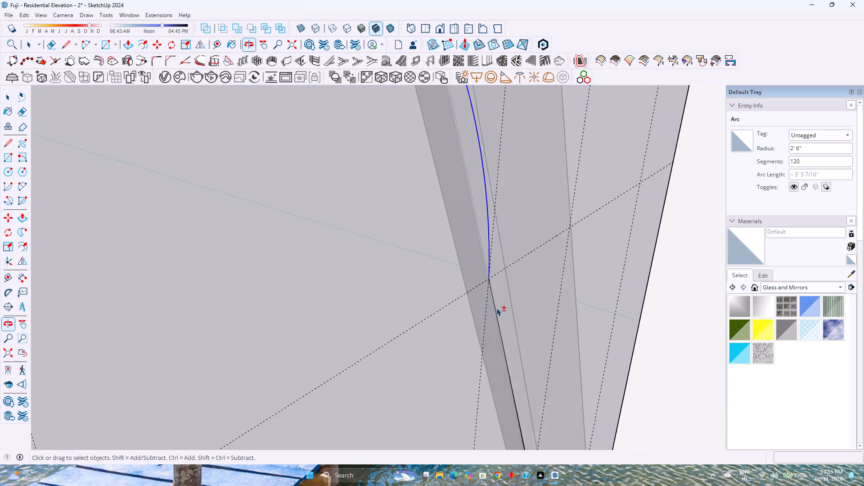
pyautogui.keyDown('shift'); pyautogui.moveTo(496, 306); pyautogui.dragTo(404, 265, button='middle'); pyautogui.keyUp('shift')
pyautogui.scroll(-3, 401, 264)
pyautogui.keyDown('shift'); pyautogui.moveTo(404, 308); pyautogui.dragTo(370, 268, button='middle'); pyautogui.keyUp('shift')
pyautogui.scroll(-2, 367, 258)
pyautogui.keyDown('shift'); pyautogui.moveTo(409, 298); pyautogui.dragTo(378, 256, button='middle'); pyautogui.keyUp('shift')
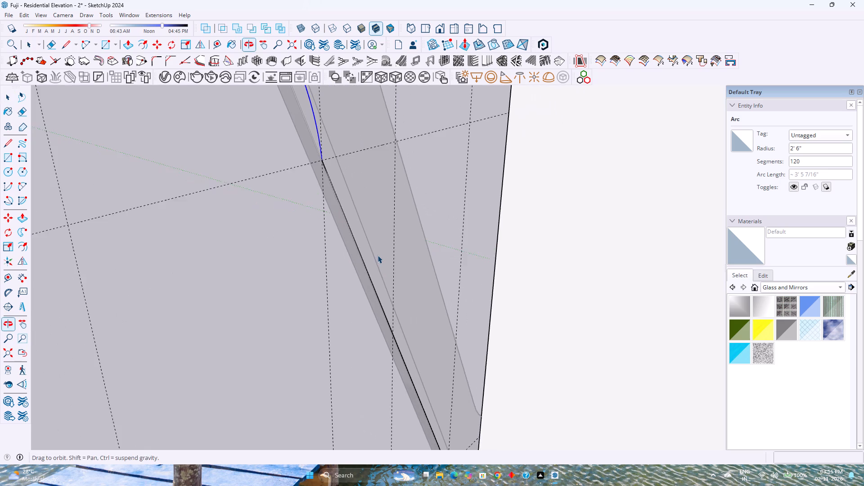
pyautogui.scroll(-3, 378, 255)
pyautogui.keyDown('shift'); pyautogui.moveTo(383, 283); pyautogui.dragTo(356, 249, button='middle'); pyautogui.keyUp('shift')
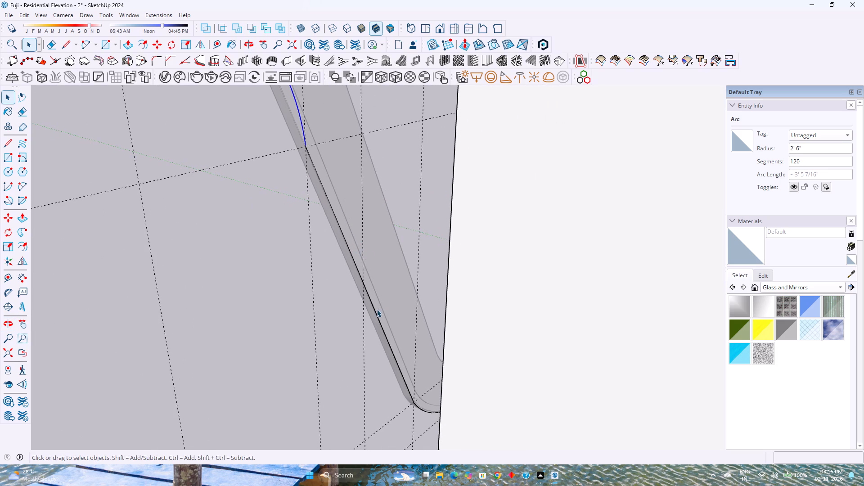
pyautogui.click(378, 316)
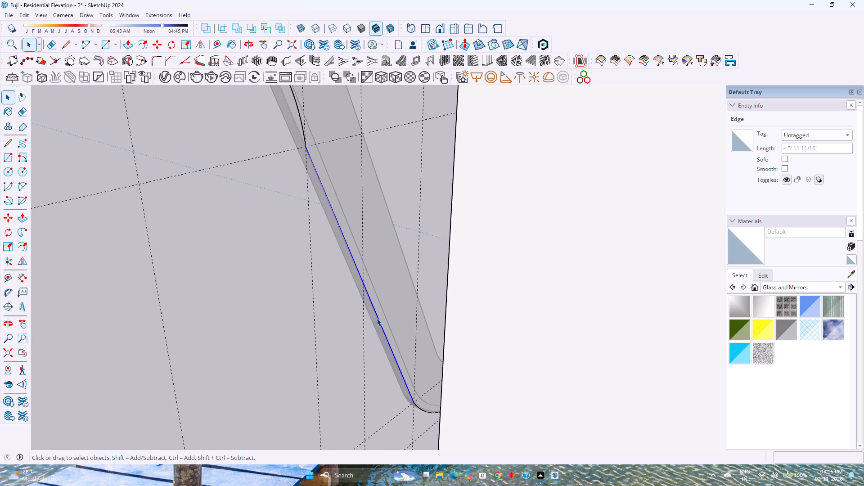
pyautogui.press('Delete')
pyautogui.click(420, 408)
pyautogui.press('Delete')
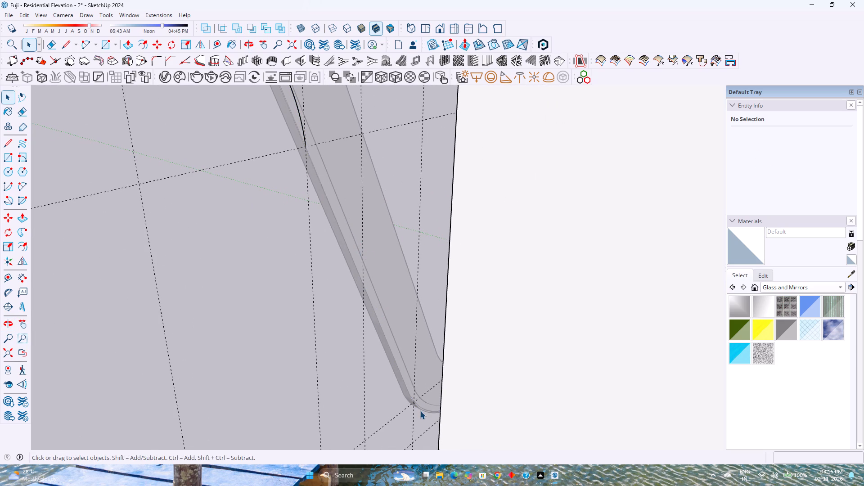
# Redraw the straight line along the slanted frame, from the upper arc's lower end to just above the lower guide crossing.
pyautogui.press('l')
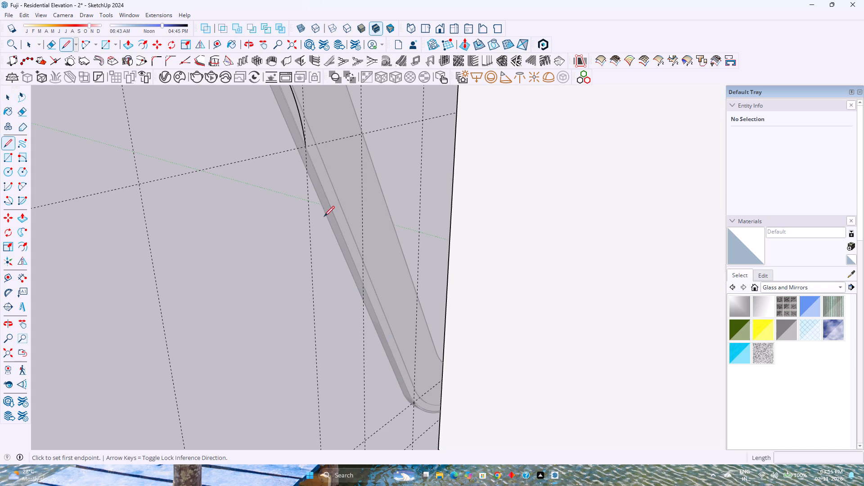
pyautogui.click(309, 147)
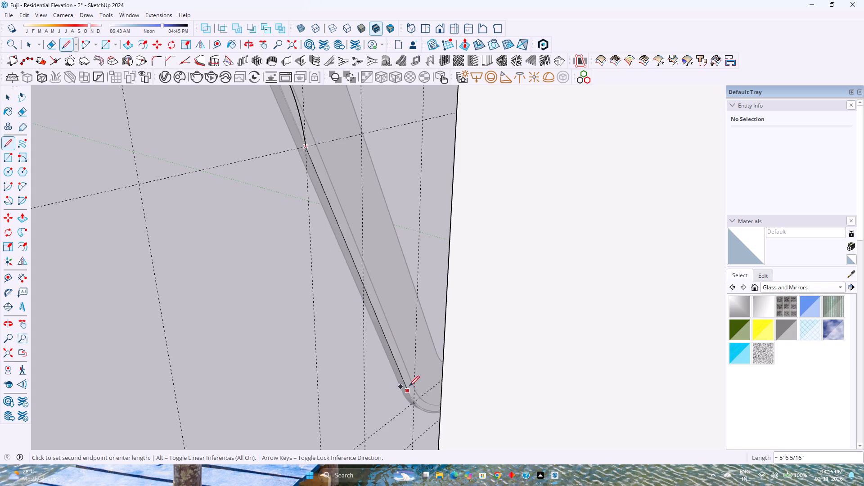
pyautogui.click(416, 403)
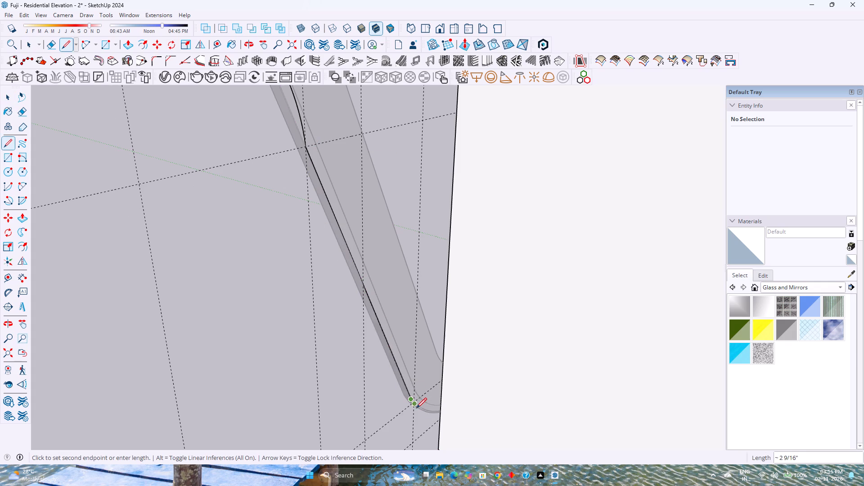
# Draw an arc with a bulge of about 1 3/8" along the frame's lower corner, from the new line's end to the wall's vertical edge.
pyautogui.scroll(11, 416, 409)
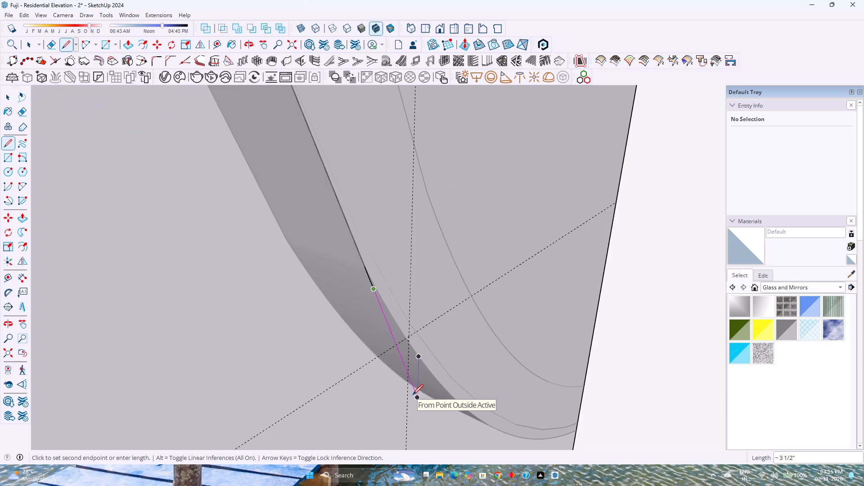
pyautogui.scroll(-3, 413, 395)
pyautogui.press('a')
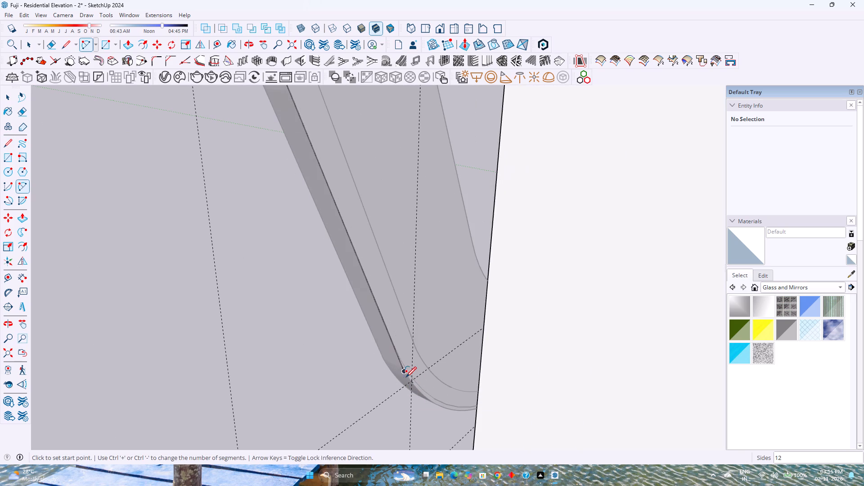
pyautogui.click(406, 373)
pyautogui.scroll(3, 468, 414)
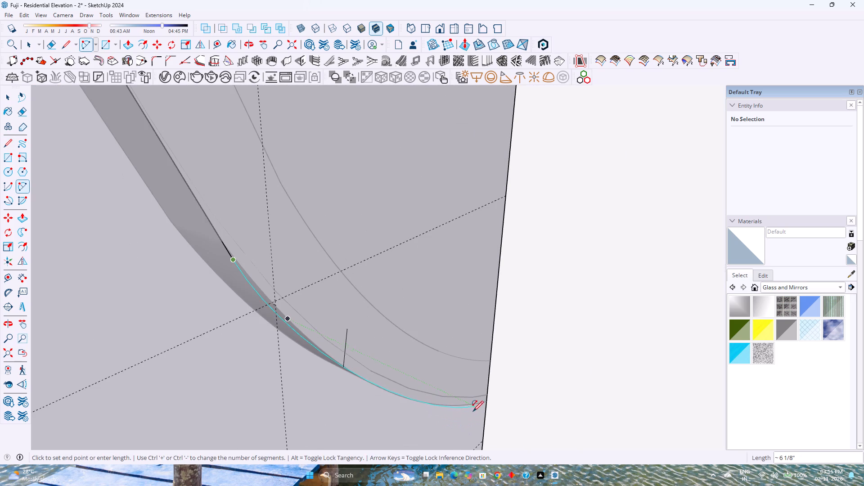
pyautogui.click(487, 402)
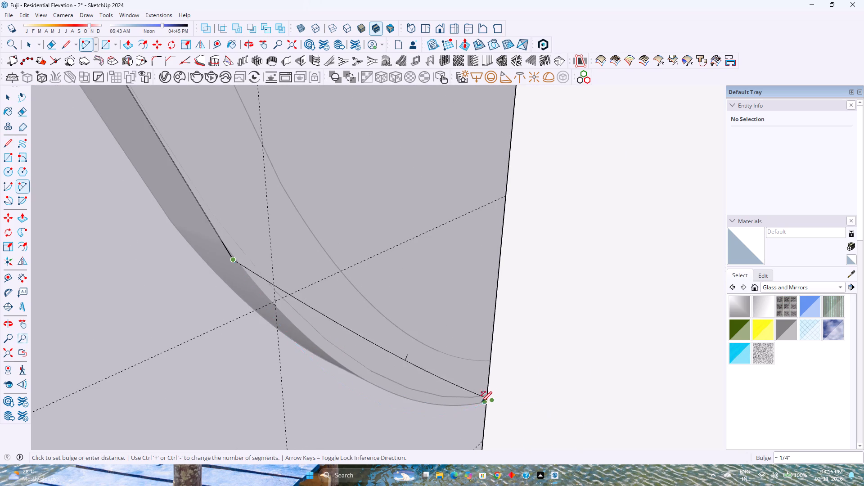
pyautogui.click(399, 396)
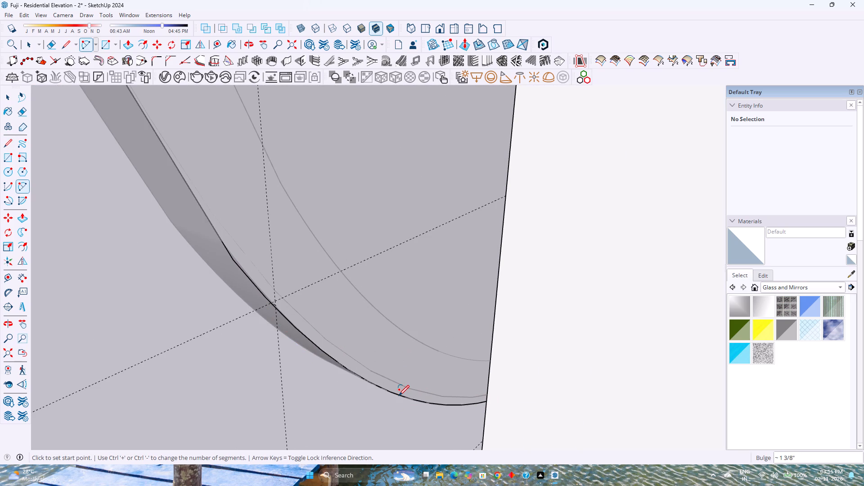
pyautogui.scroll(-9, 399, 396)
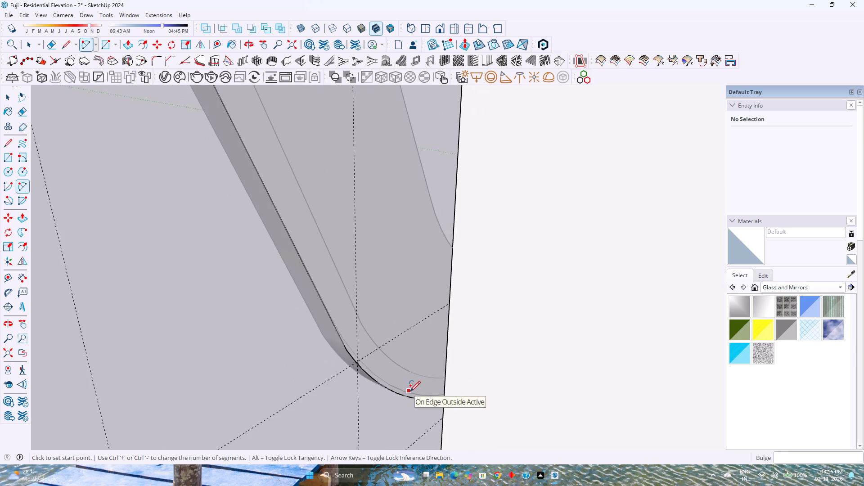
pyautogui.moveTo(410, 391); pyautogui.dragTo(438, 409, button='middle')
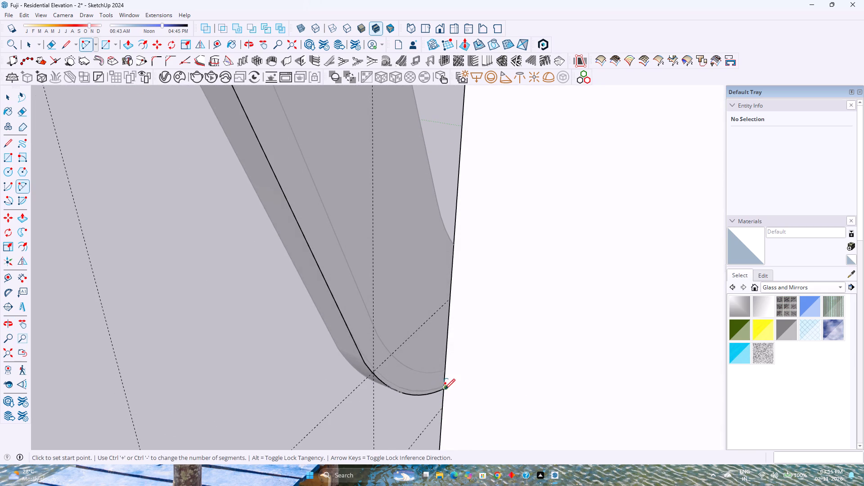
# Set the lower corner arc's segment count to 60, after trying 120 and 80.
pyautogui.scroll(4, 440, 393)
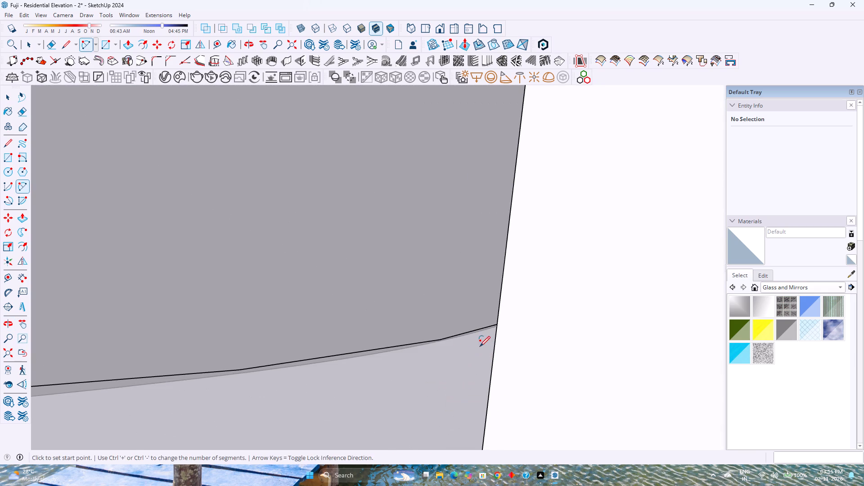
pyautogui.press('space')
pyautogui.click(479, 329)
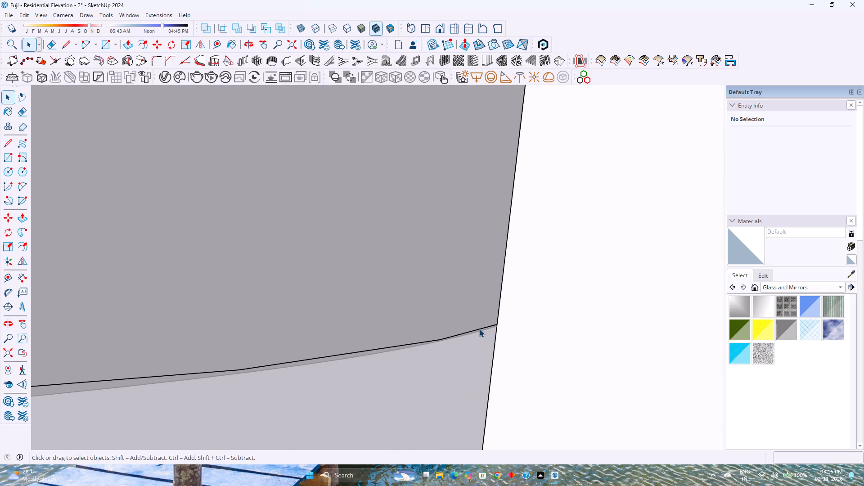
pyautogui.scroll(-8, 479, 329)
pyautogui.click(809, 162)
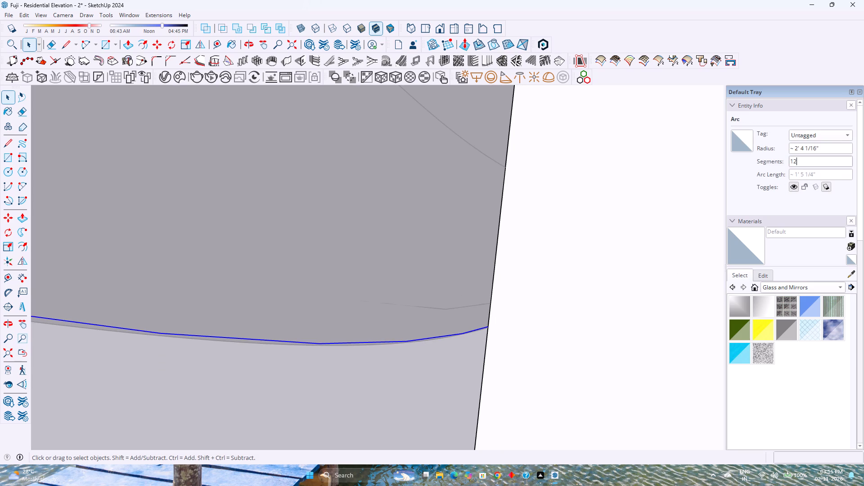
pyautogui.press('0')
pyautogui.press('Return')
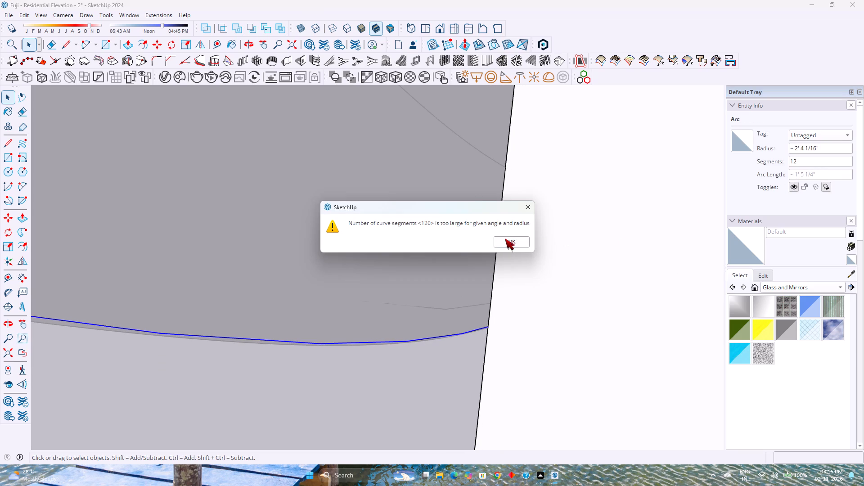
pyautogui.click(502, 238)
pyautogui.click(814, 159)
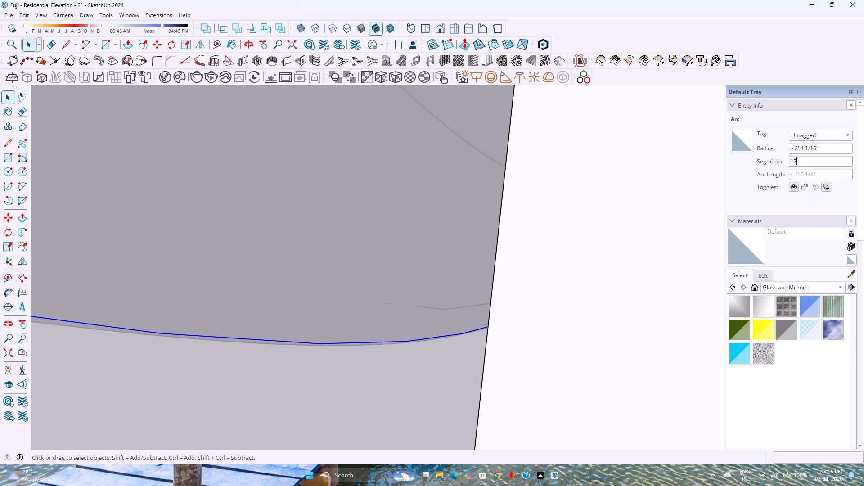
pyautogui.press('BackSpace')
pyautogui.press('BackSpace')
pyautogui.write('80')
pyautogui.press('Return')
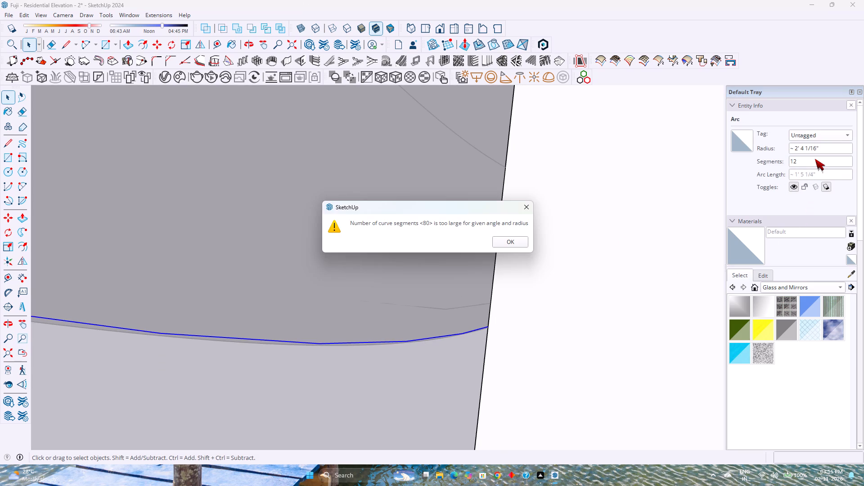
pyautogui.click(531, 243)
pyautogui.click(500, 243)
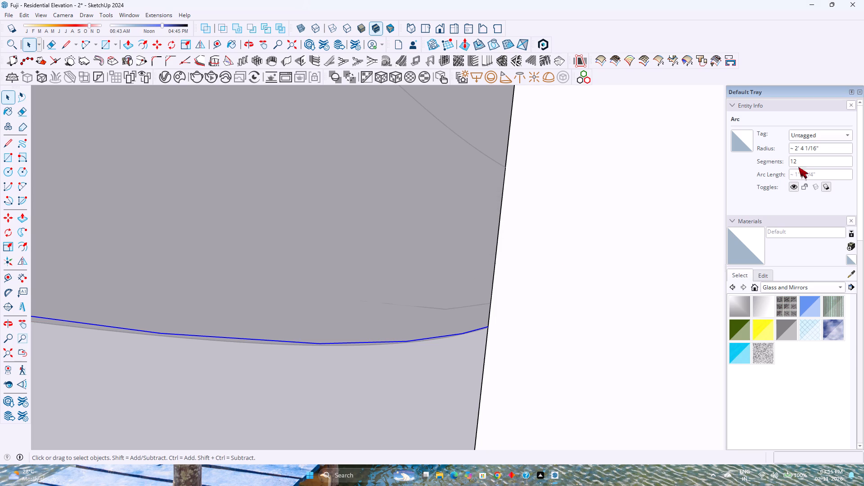
pyautogui.doubleClick(815, 161)
pyautogui.write('60')
pyautogui.press('Return')
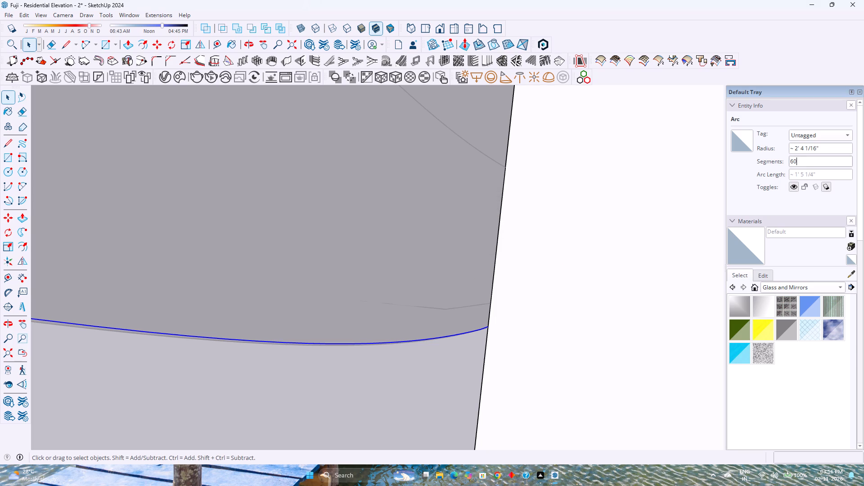
# Draw a vertical line about 8' 7 9/16" along the wall edge, from the lower arc's end up to the opening's upper corner.
pyautogui.scroll(-3, 263, 224)
pyautogui.scroll(-3, 300, 243)
pyautogui.moveTo(281, 251); pyautogui.dragTo(496, 268, button='middle')
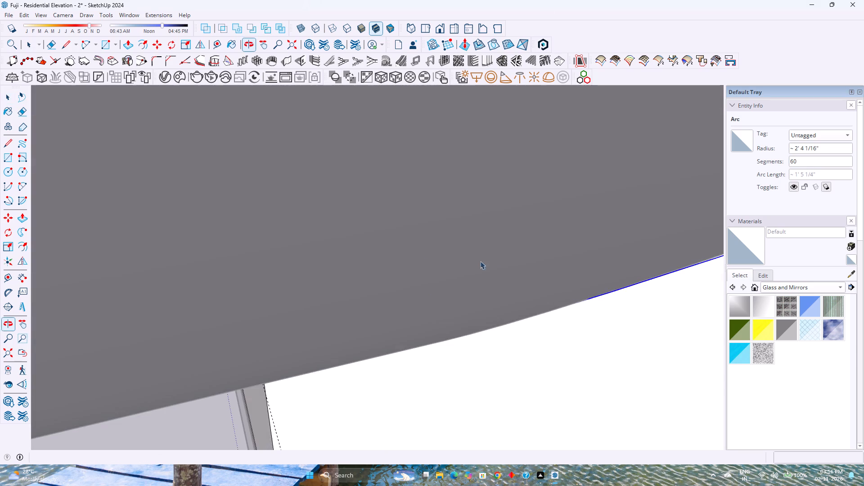
pyautogui.scroll(-4, 427, 250)
pyautogui.click(2, 347)
pyautogui.moveTo(301, 276); pyautogui.dragTo(588, 205, button='middle')
pyautogui.scroll(10, 339, 277)
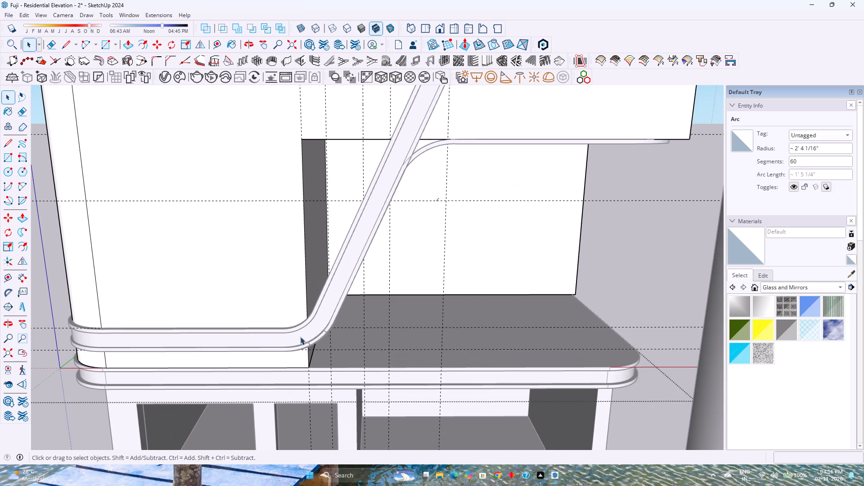
pyautogui.moveTo(302, 352); pyautogui.dragTo(0, 340, button='middle')
pyautogui.moveTo(365, 301); pyautogui.dragTo(355, 303, button='middle')
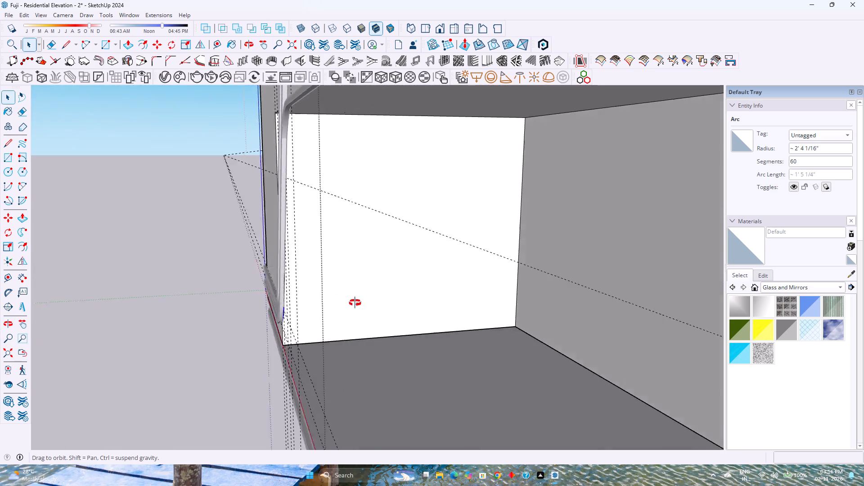
pyautogui.moveTo(355, 303); pyautogui.dragTo(296, 307, button='middle')
pyautogui.press('l')
pyautogui.scroll(7, 289, 309)
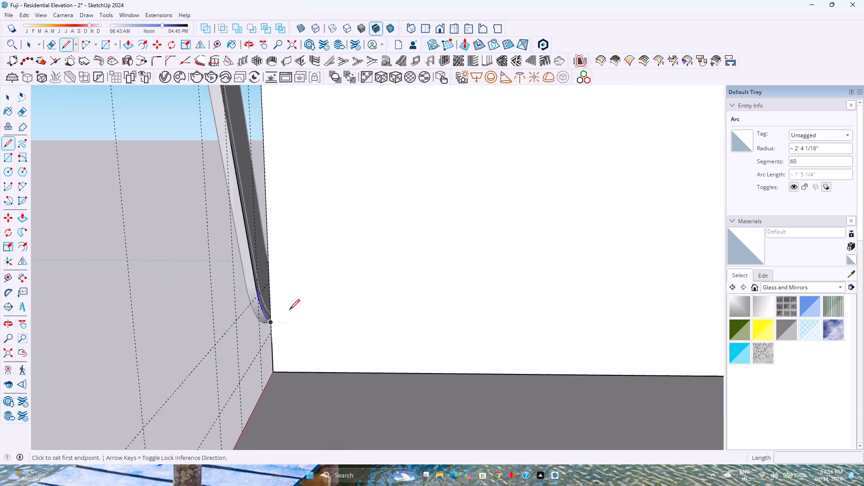
pyautogui.scroll(13, 289, 310)
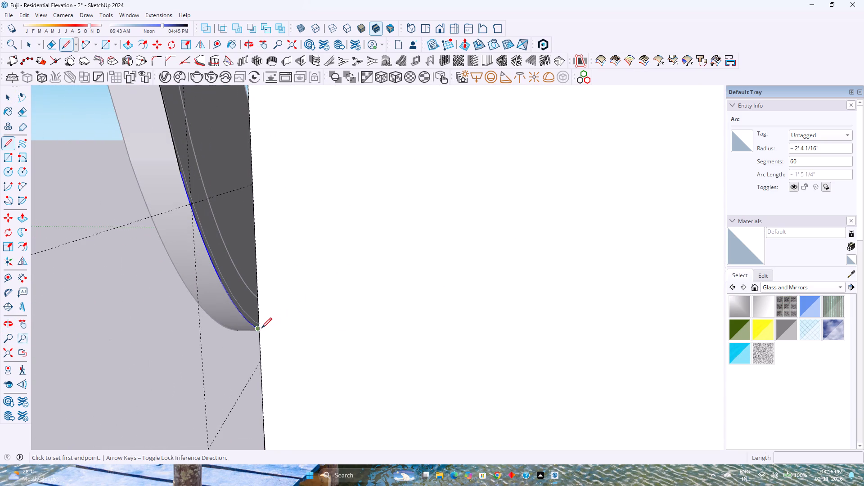
pyautogui.click(260, 328)
pyautogui.scroll(-5, 250, 288)
pyautogui.moveTo(234, 294); pyautogui.dragTo(502, 296, button='middle')
pyautogui.scroll(-4, 508, 293)
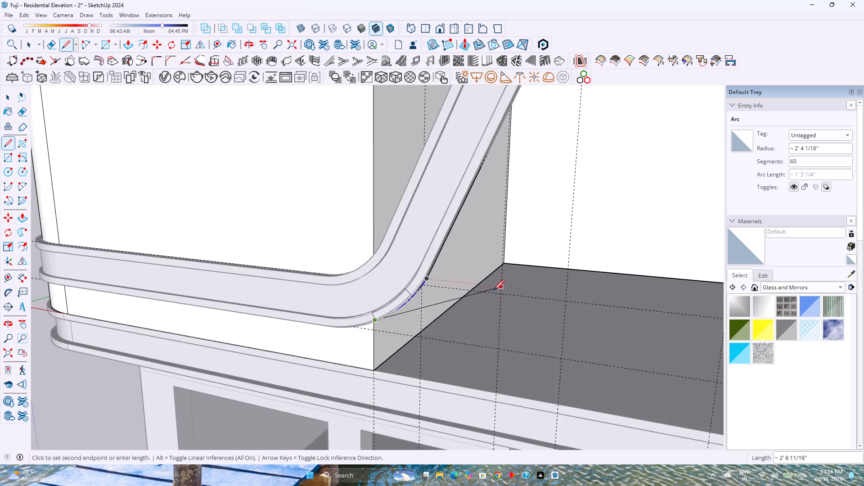
pyautogui.scroll(-7, 494, 290)
pyautogui.keyDown('shift'); pyautogui.moveTo(447, 206); pyautogui.dragTo(445, 297, button='middle'); pyautogui.keyUp('shift')
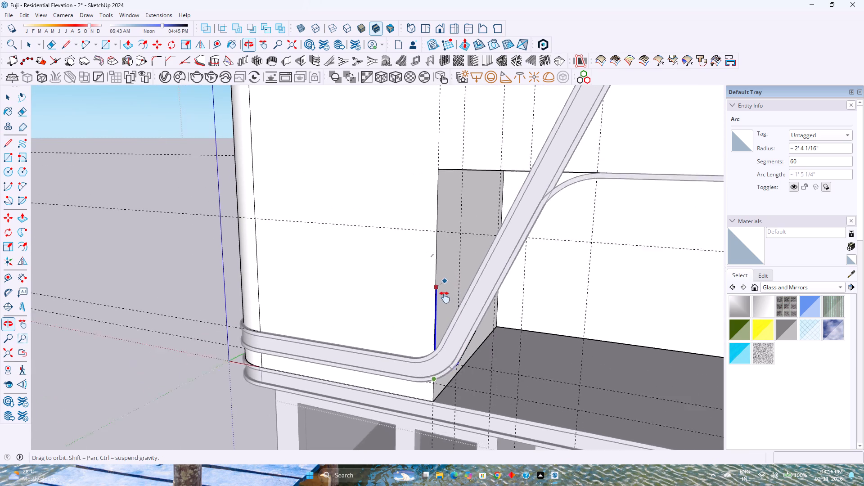
pyautogui.keyDown('shift'); pyautogui.moveTo(445, 297); pyautogui.dragTo(445, 307, button='middle'); pyautogui.keyUp('shift')
pyautogui.click(438, 198)
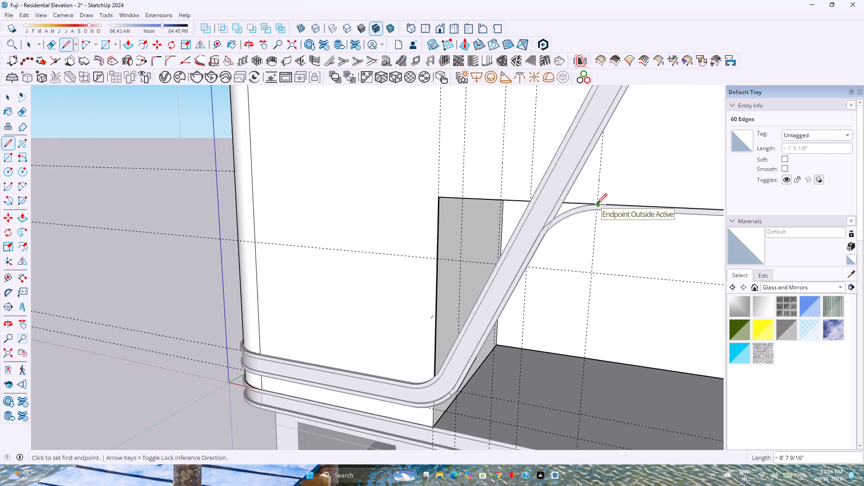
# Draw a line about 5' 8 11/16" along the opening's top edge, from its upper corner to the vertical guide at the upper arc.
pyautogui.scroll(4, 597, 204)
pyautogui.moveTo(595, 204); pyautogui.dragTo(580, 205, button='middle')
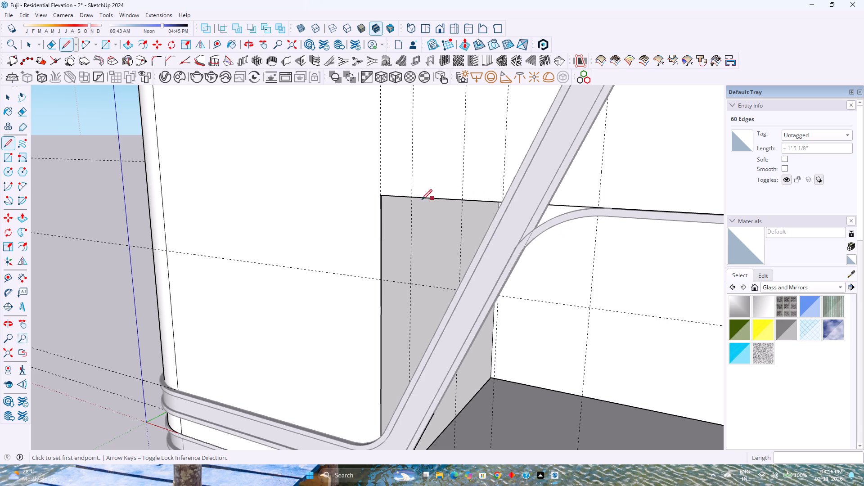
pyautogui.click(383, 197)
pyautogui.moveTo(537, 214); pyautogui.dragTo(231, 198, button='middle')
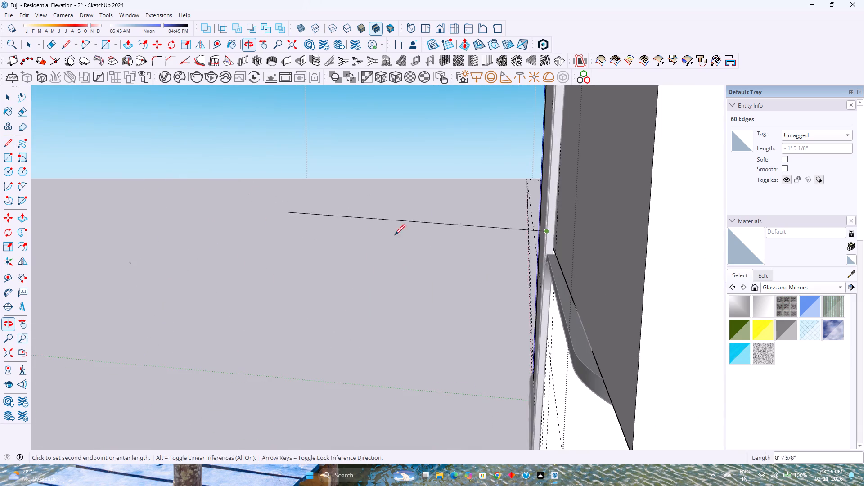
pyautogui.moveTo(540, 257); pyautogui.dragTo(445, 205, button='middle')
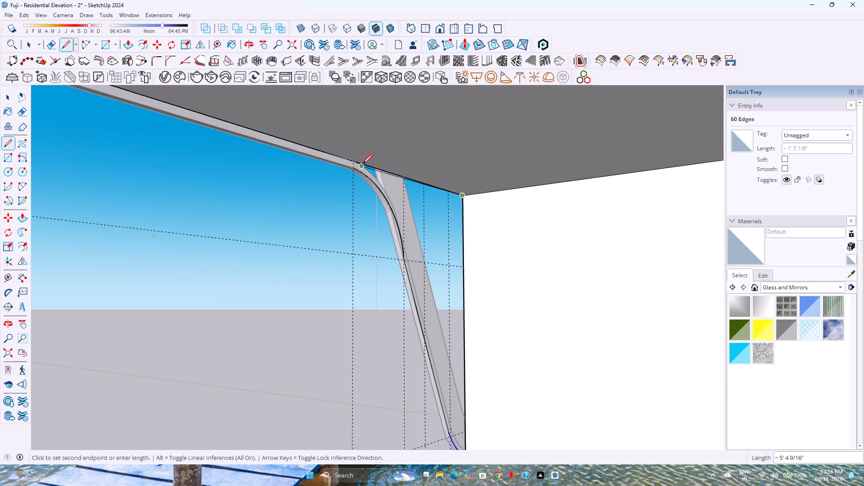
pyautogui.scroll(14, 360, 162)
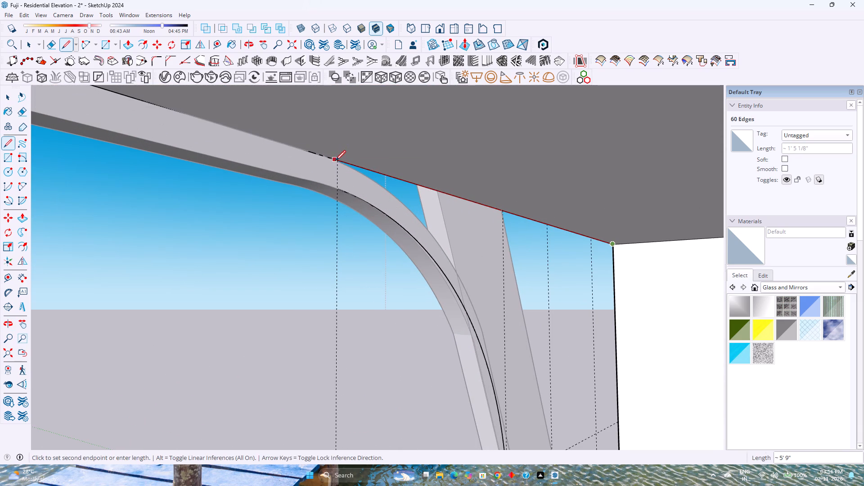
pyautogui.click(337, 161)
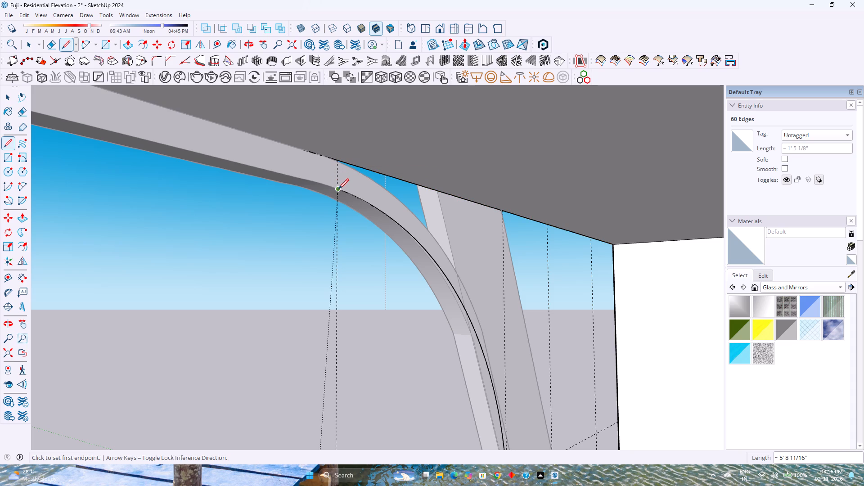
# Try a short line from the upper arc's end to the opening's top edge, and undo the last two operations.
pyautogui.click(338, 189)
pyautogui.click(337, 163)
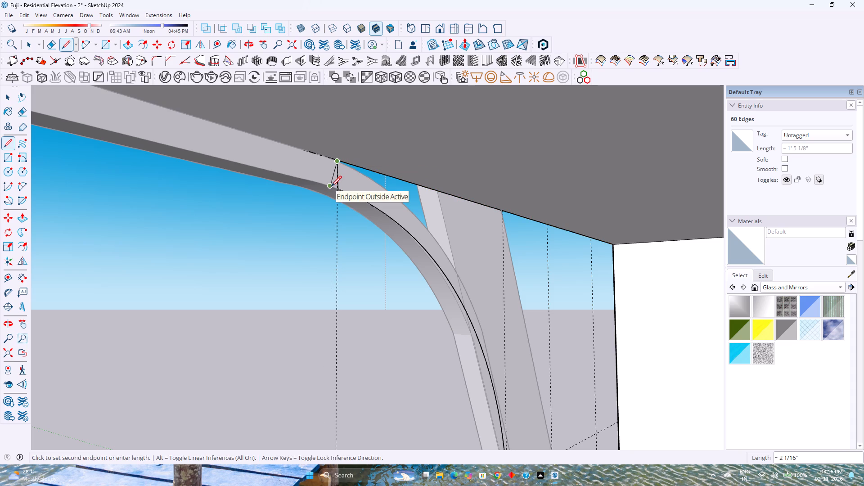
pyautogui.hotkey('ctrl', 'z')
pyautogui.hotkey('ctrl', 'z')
# Draw a vertical line about 2 1/8" from the upper arc's end to the opening's top edge to close the face.
pyautogui.scroll(10, 342, 189)
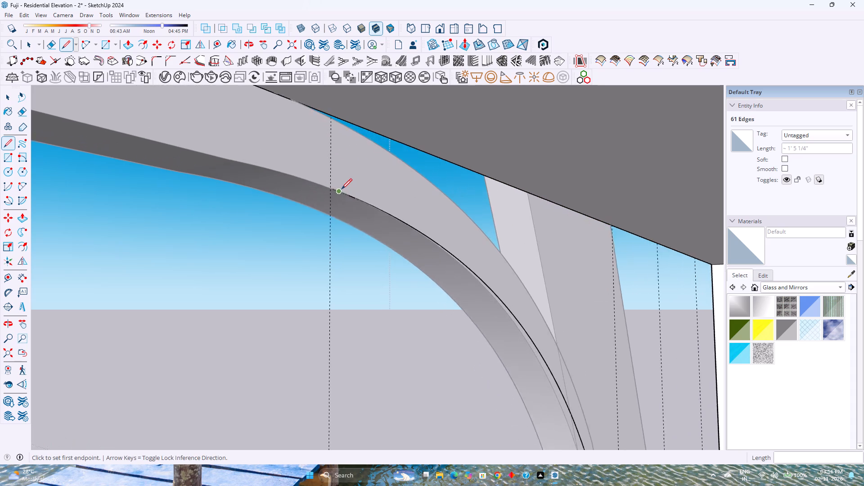
pyautogui.moveTo(342, 189); pyautogui.dragTo(297, 208, button='middle')
pyautogui.click(329, 190)
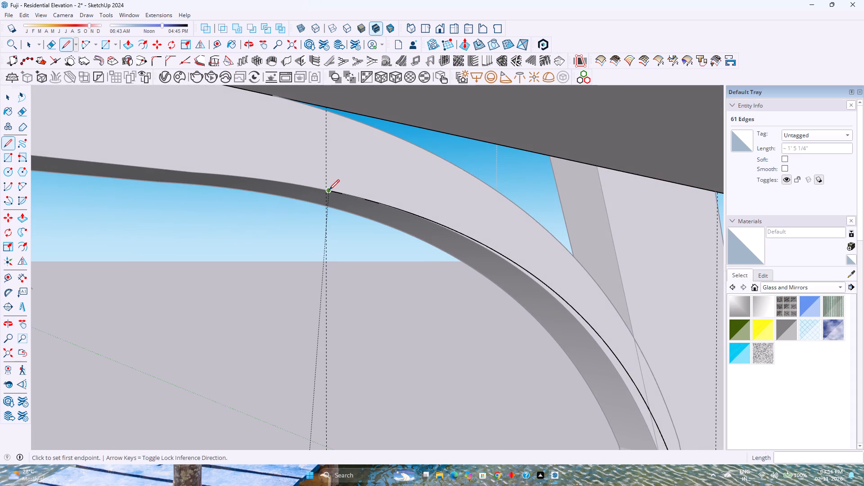
pyautogui.click(333, 105)
pyautogui.press('space')
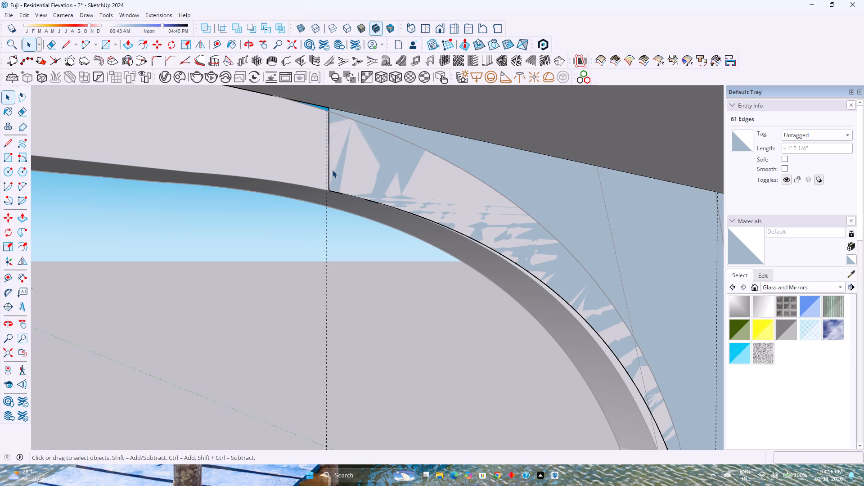
# Move the upper corner arc about 5/16" by its upper end, toward the opening's top edge.
pyautogui.click(338, 191)
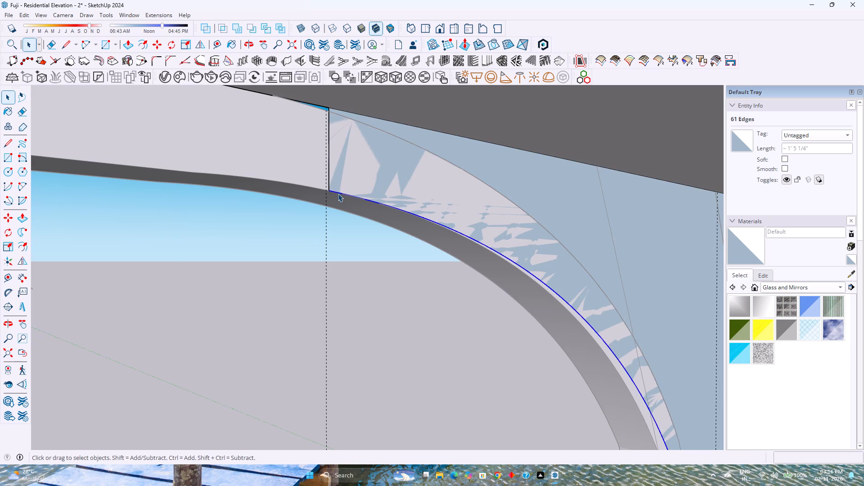
pyautogui.press('m')
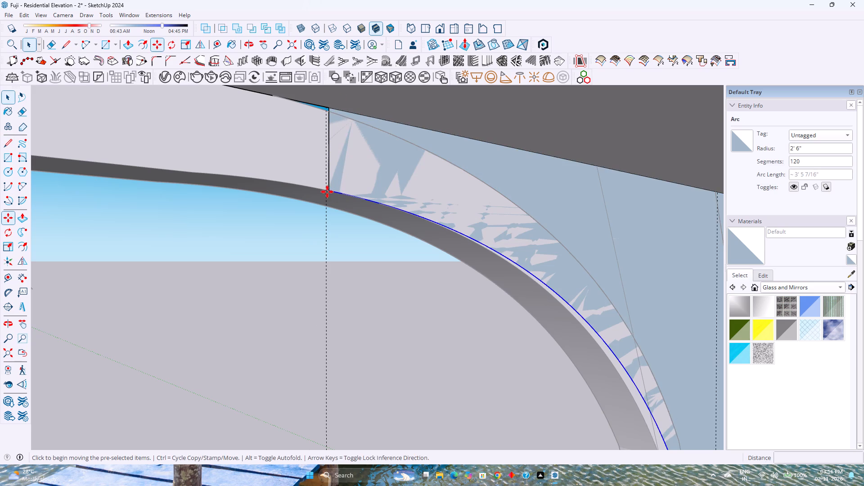
pyautogui.click(330, 190)
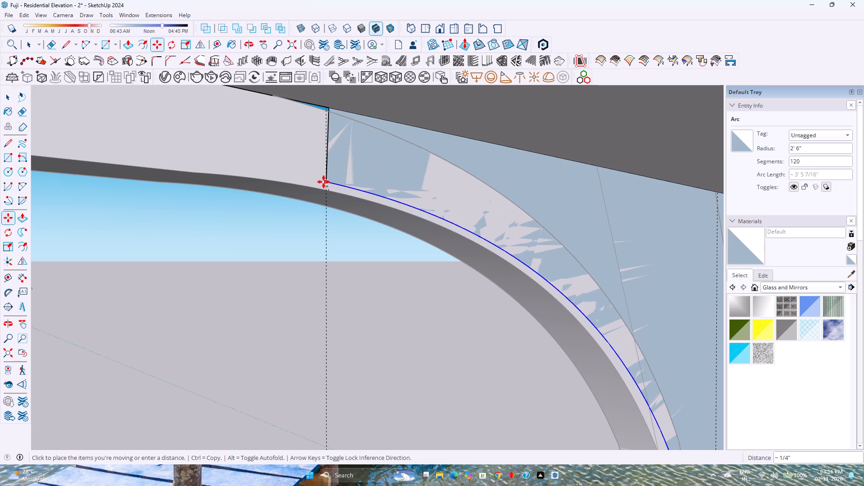
pyautogui.click(324, 178)
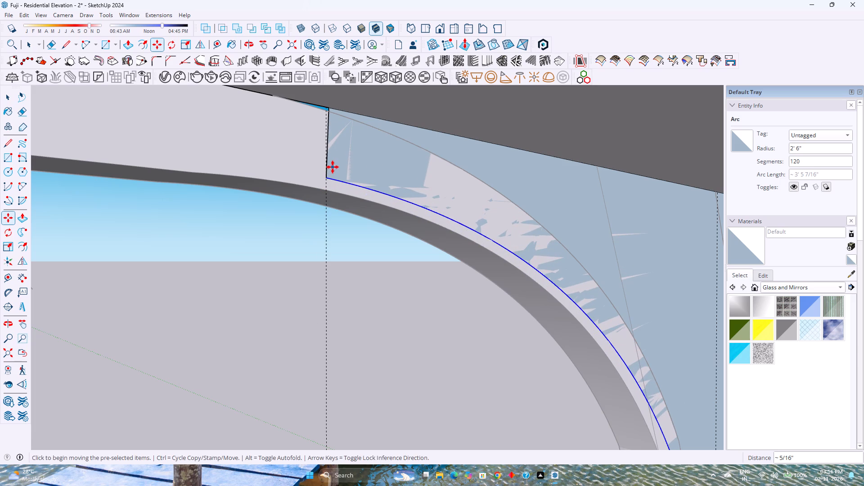
pyautogui.press('space')
# Move the short vertical edge at the upper arc's end 1 5/8" along the opening's top edge, away from the opening's corner.
pyautogui.click(327, 144)
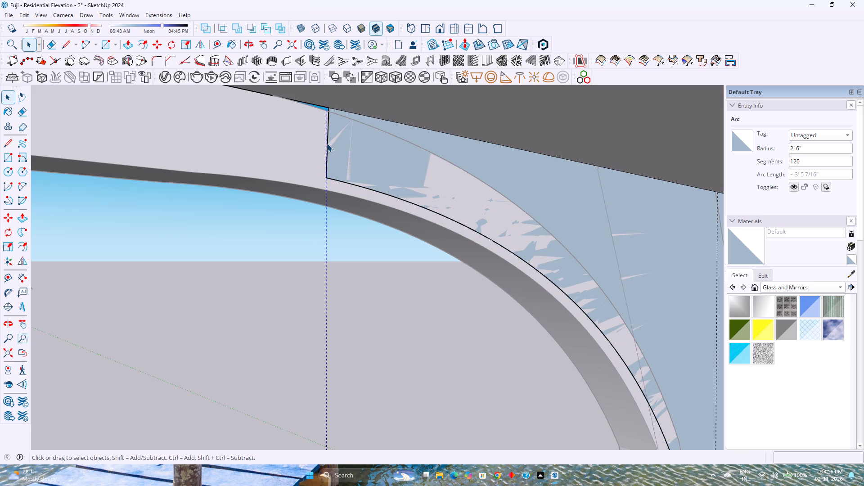
pyautogui.click(327, 141)
pyautogui.click(329, 133)
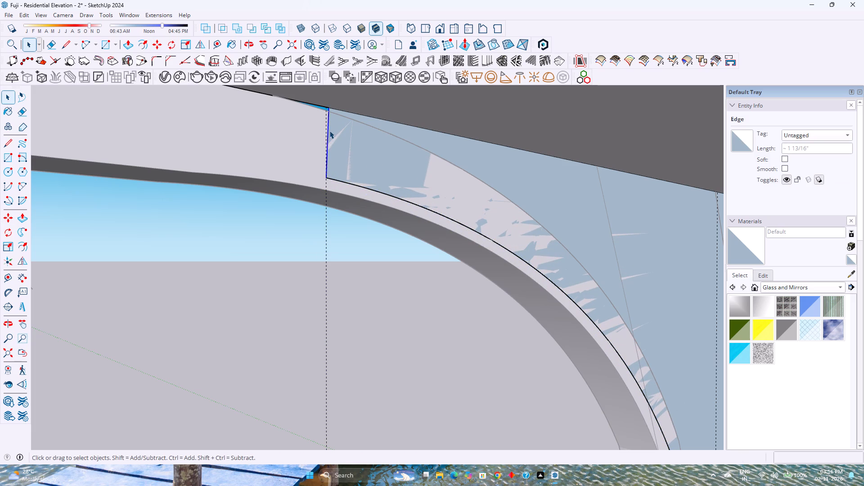
pyautogui.press('m')
pyautogui.click(332, 108)
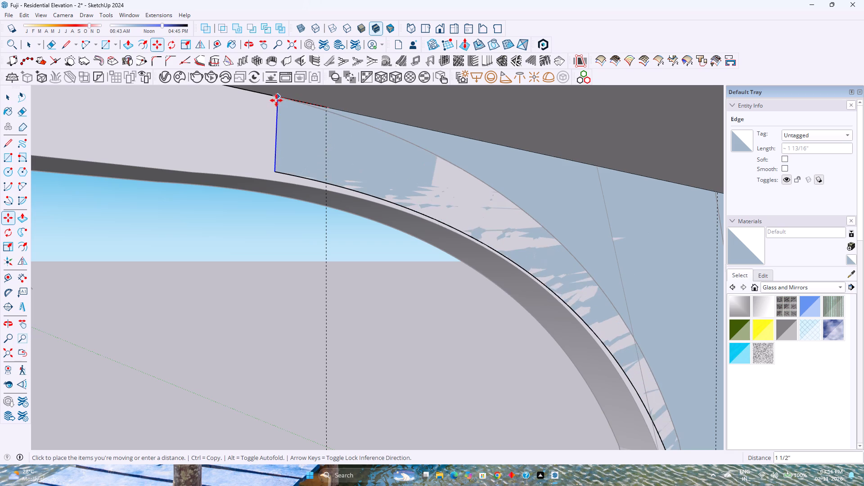
pyautogui.click(273, 99)
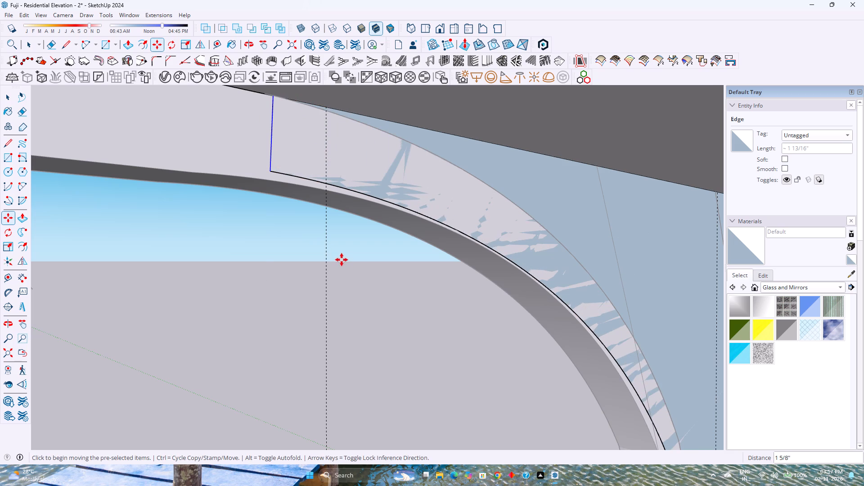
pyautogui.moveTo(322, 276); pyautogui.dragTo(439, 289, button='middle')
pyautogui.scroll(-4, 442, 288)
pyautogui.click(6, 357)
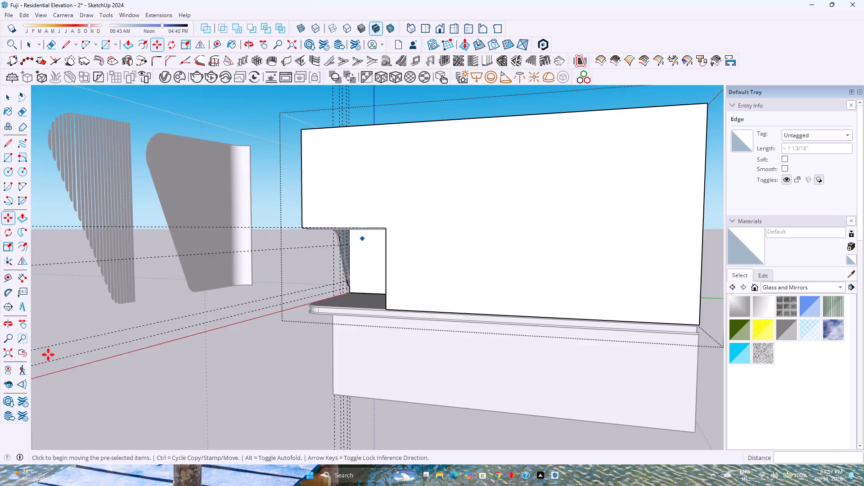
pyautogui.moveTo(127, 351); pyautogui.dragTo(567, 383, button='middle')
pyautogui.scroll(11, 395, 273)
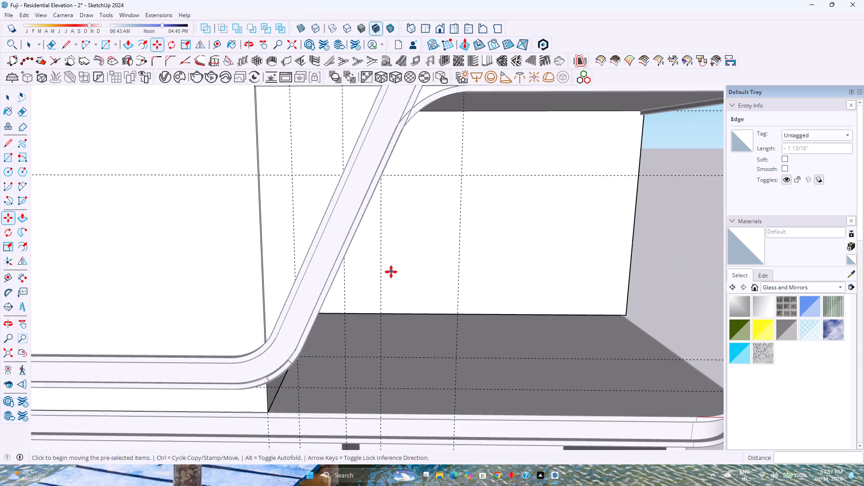
# Push/Pull the wall face enclosed by the slanted outline about 11' onto the recess's back wall.
pyautogui.press('space')
pyautogui.scroll(8, 269, 265)
pyautogui.moveTo(266, 329); pyautogui.dragTo(225, 467, button='middle')
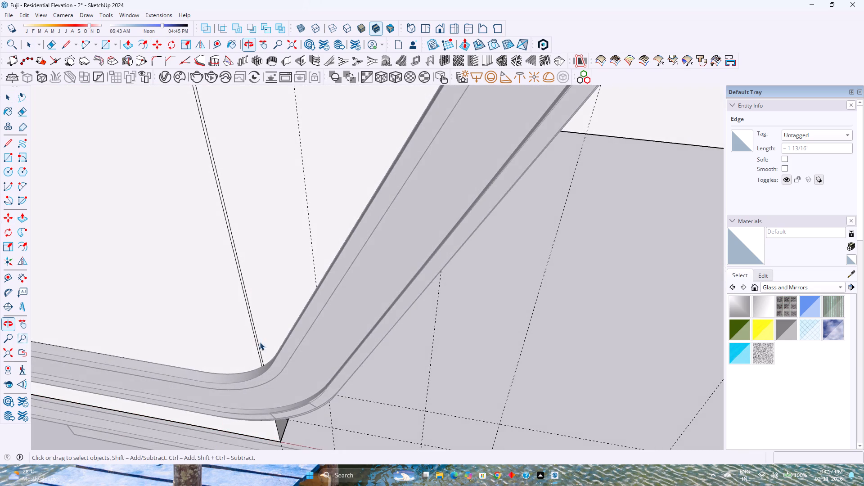
pyautogui.moveTo(314, 342); pyautogui.dragTo(301, 334, button='middle')
pyautogui.press('p')
pyautogui.click(281, 279)
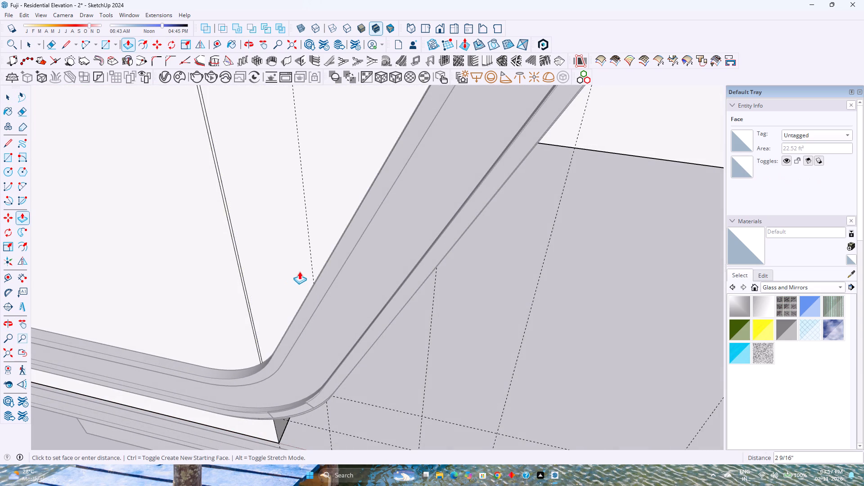
pyautogui.moveTo(493, 274); pyautogui.dragTo(395, 195, button='middle')
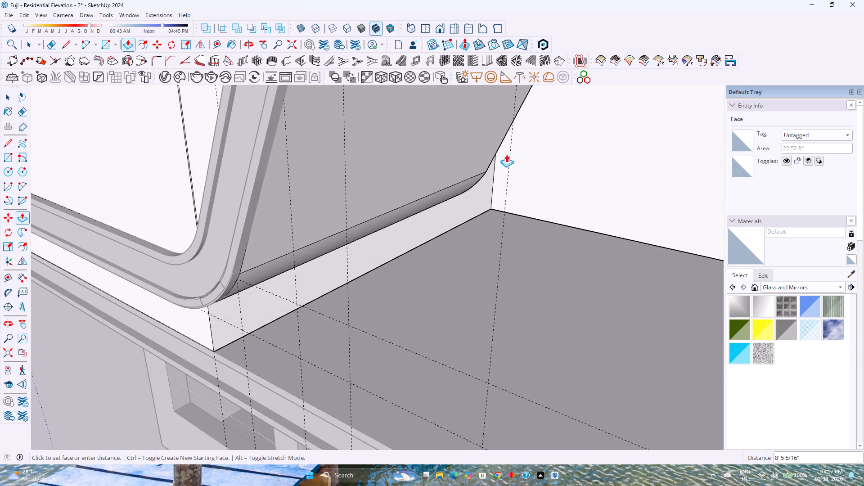
pyautogui.click(544, 146)
# Erase the leftover vertical and top edges of the old opening outline on the front wall face.
pyautogui.moveTo(391, 247); pyautogui.dragTo(563, 235, button='middle')
pyautogui.scroll(-3, 582, 234)
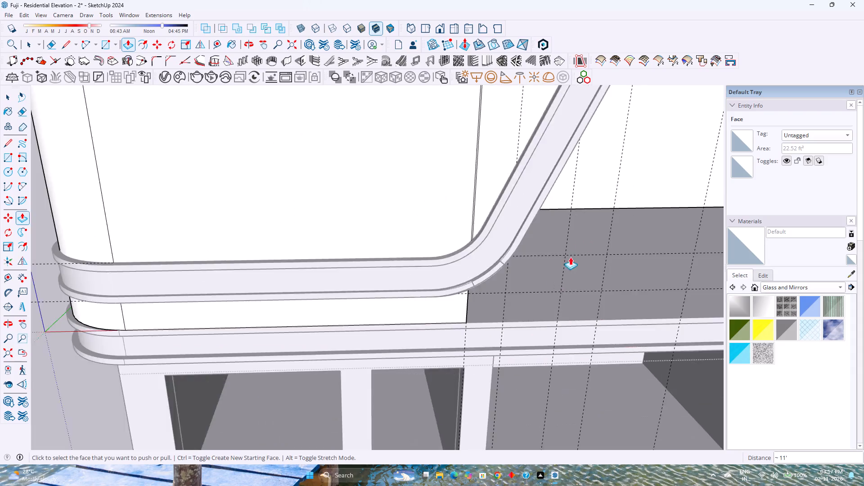
pyautogui.keyDown('ctrl'); pyautogui.moveTo(533, 311); pyautogui.dragTo(554, 398, button='middle'); pyautogui.keyUp('ctrl')
pyautogui.scroll(-1, 463, 333)
pyautogui.keyDown('shift'); pyautogui.moveTo(463, 333); pyautogui.dragTo(556, 468, button='middle'); pyautogui.keyUp('shift')
pyautogui.moveTo(489, 402); pyautogui.dragTo(404, 304, button='middle')
pyautogui.scroll(-3, 419, 304)
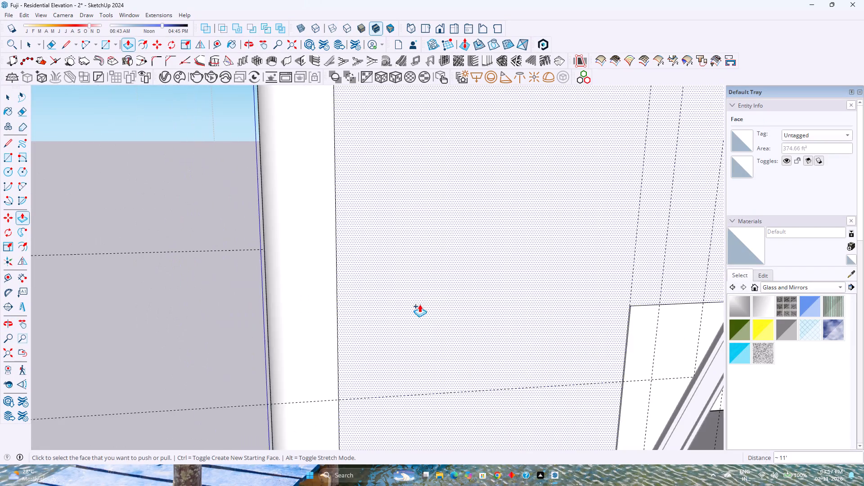
pyautogui.scroll(-1, 419, 304)
pyautogui.keyDown('shift'); pyautogui.moveTo(619, 400); pyautogui.dragTo(485, 329, button='middle'); pyautogui.keyUp('shift')
pyautogui.scroll(13, 513, 266)
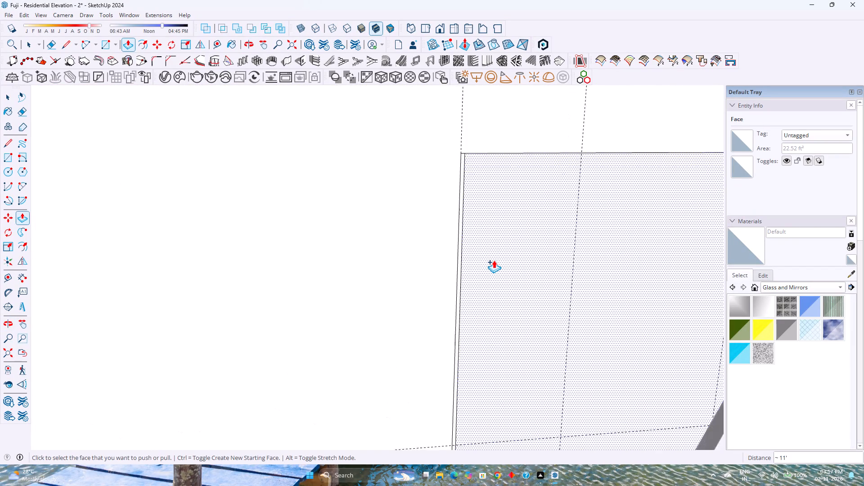
pyautogui.scroll(2, 494, 260)
pyautogui.press('e')
pyautogui.click(454, 235)
pyautogui.click(452, 230)
pyautogui.click(451, 218)
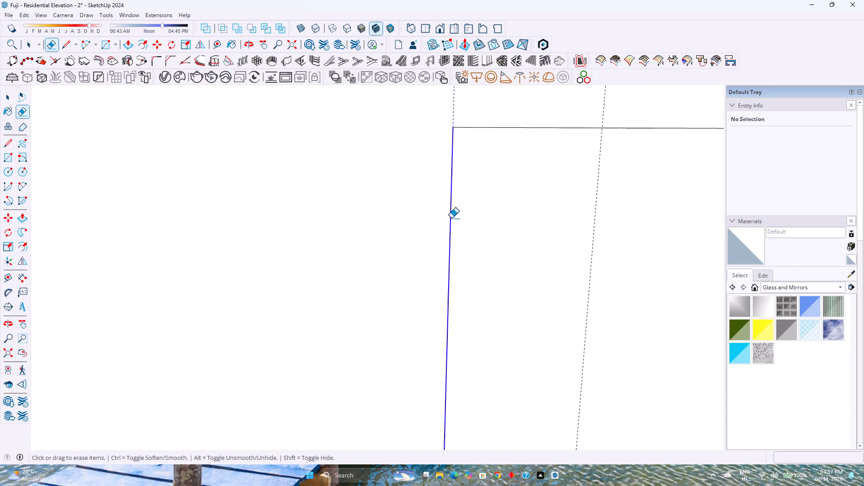
pyautogui.click(501, 128)
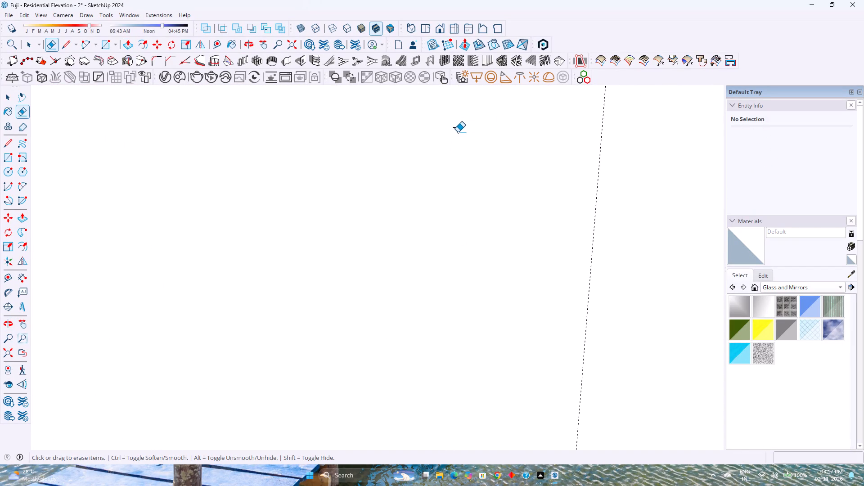
pyautogui.click(455, 127)
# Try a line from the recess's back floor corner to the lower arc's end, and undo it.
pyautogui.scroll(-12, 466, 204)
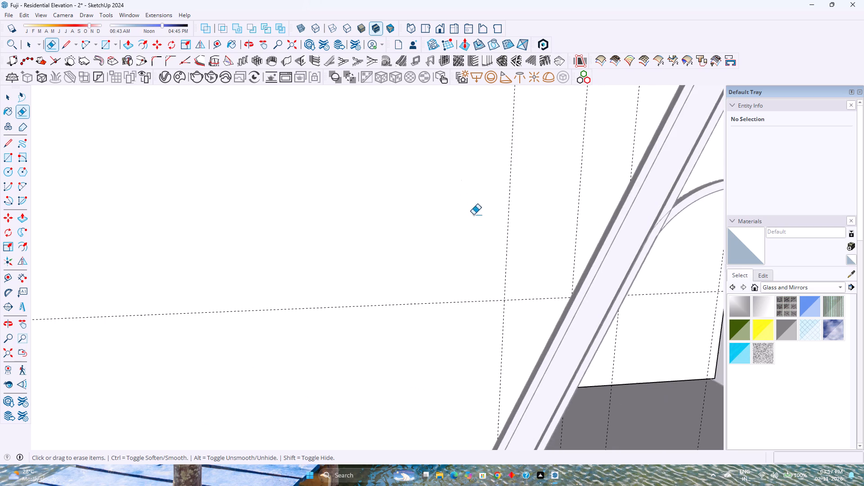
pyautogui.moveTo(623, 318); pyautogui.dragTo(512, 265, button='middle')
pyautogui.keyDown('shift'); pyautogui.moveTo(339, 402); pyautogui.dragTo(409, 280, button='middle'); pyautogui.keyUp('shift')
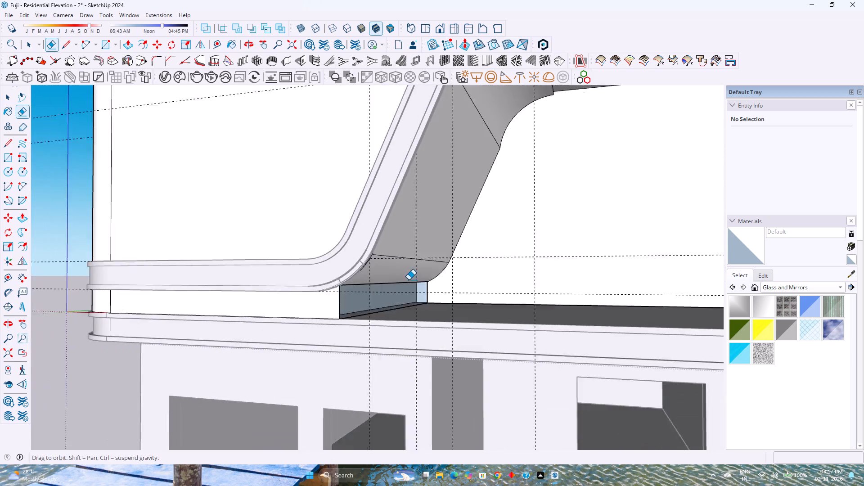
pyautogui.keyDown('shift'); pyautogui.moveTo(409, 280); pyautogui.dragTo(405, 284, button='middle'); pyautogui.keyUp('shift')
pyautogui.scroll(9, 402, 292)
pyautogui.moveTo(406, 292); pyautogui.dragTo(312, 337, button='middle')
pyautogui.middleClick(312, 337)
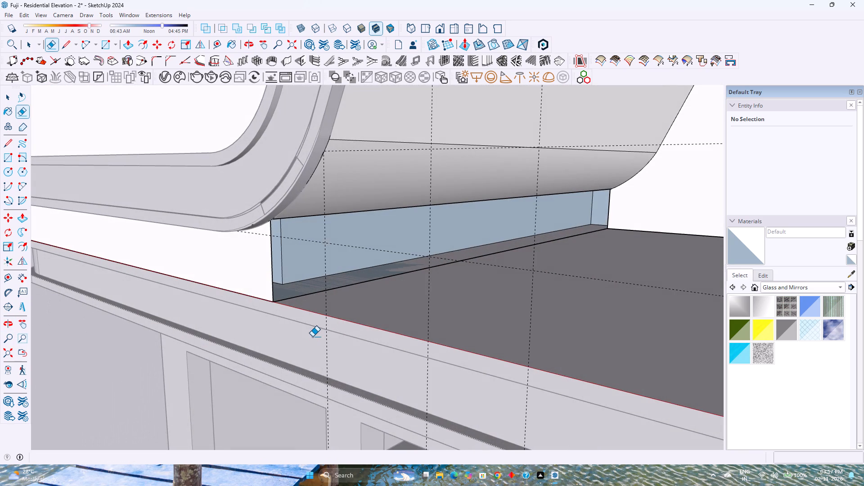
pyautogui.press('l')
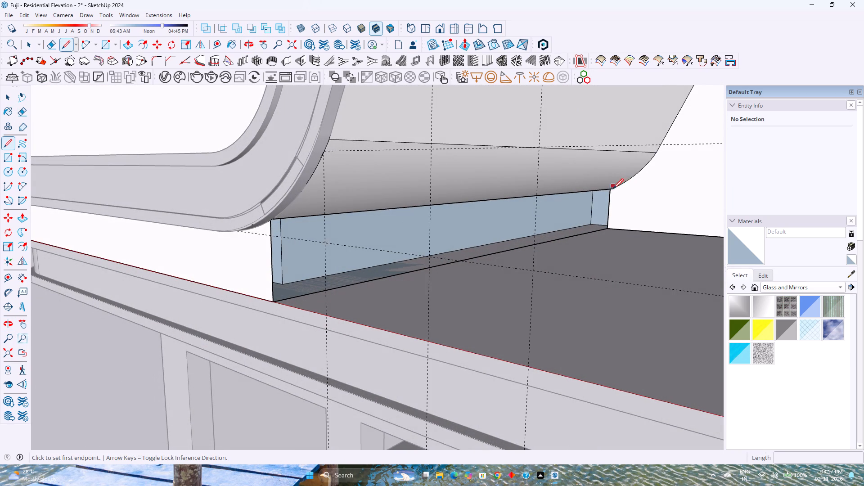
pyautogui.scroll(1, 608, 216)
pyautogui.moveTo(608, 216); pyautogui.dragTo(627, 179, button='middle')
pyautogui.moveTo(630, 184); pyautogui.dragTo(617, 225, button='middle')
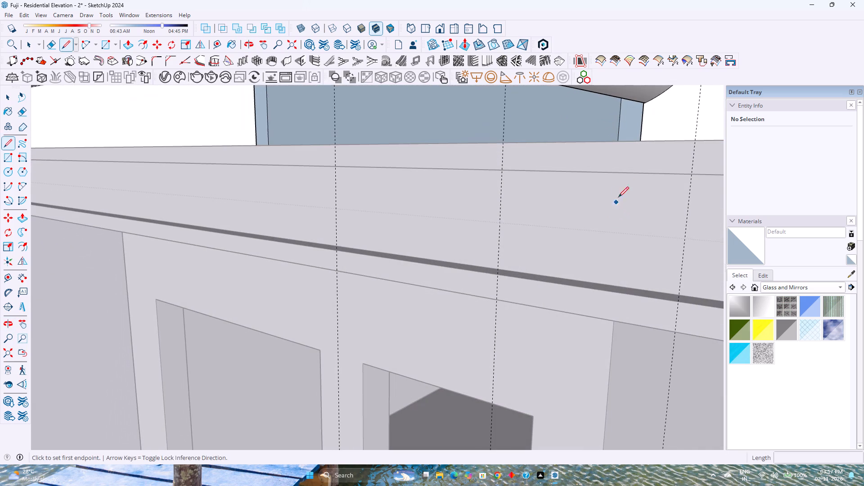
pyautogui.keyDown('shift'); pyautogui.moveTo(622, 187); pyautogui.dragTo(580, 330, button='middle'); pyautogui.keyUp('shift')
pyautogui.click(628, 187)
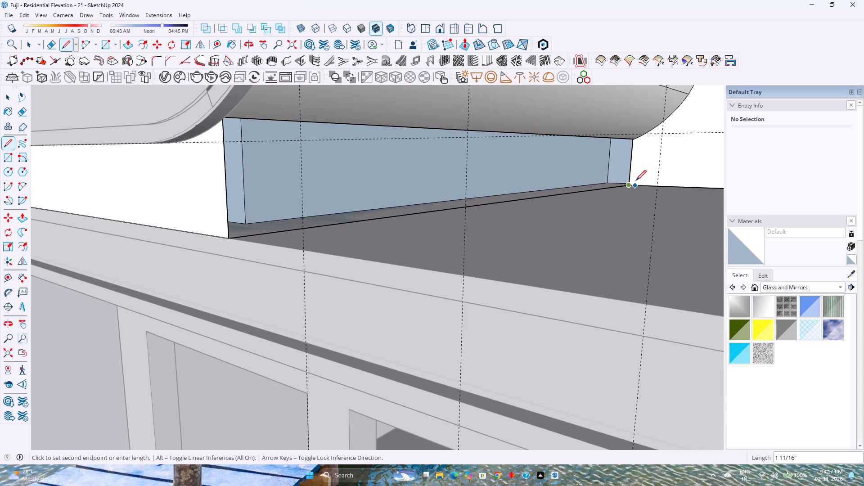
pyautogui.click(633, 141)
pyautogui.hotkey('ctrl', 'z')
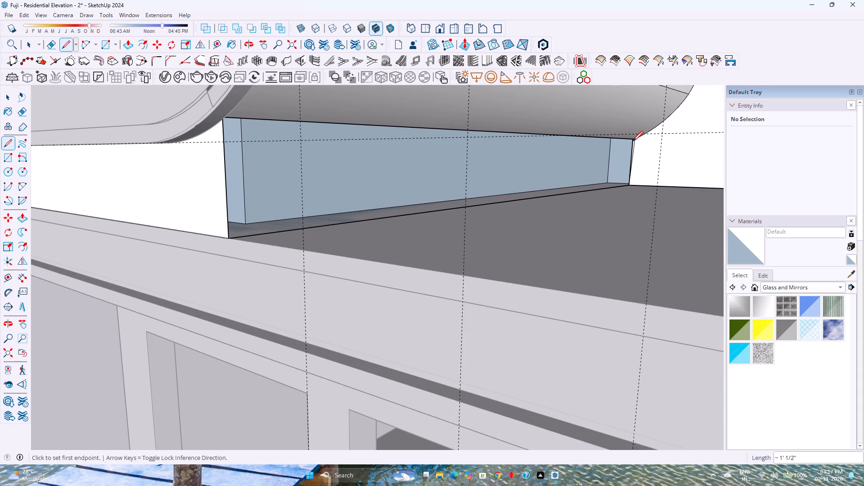
# Draw a vertical line about 1' 7/16" up from the recess's back floor corner, level with the lower arc's end.
pyautogui.click(628, 188)
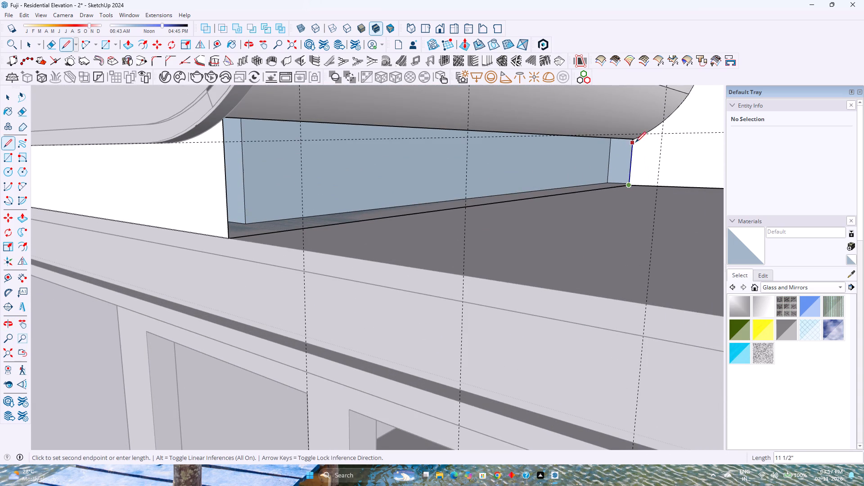
pyautogui.press('Up')
pyautogui.scroll(7, 633, 141)
pyautogui.moveTo(633, 166); pyautogui.dragTo(634, 139, button='middle')
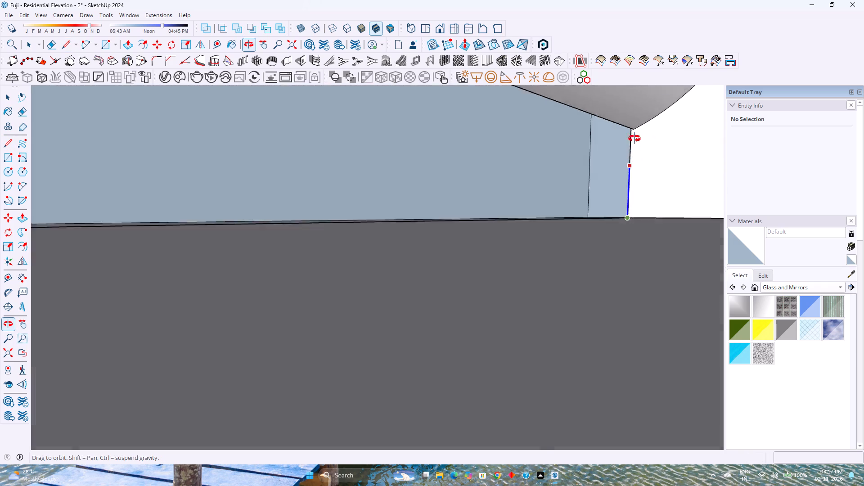
pyautogui.moveTo(634, 139); pyautogui.dragTo(635, 136, button='middle')
pyautogui.moveTo(634, 137); pyautogui.dragTo(648, 176, button='middle')
pyautogui.keyDown('shift'); pyautogui.moveTo(632, 154); pyautogui.dragTo(622, 288, button='middle'); pyautogui.keyUp('shift')
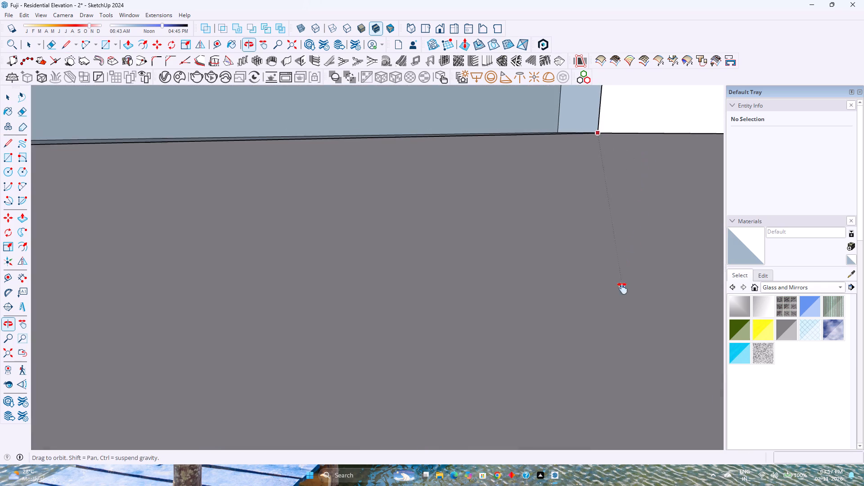
pyautogui.keyDown('shift'); pyautogui.moveTo(622, 288); pyautogui.dragTo(621, 288, button='middle'); pyautogui.keyUp('shift')
pyautogui.keyDown('shift'); pyautogui.middleClick(621, 288); pyautogui.keyUp('shift')
pyautogui.keyDown('shift'); pyautogui.moveTo(609, 171); pyautogui.dragTo(583, 359, button='middle'); pyautogui.keyUp('shift')
pyautogui.keyDown('shift'); pyautogui.scroll(-1, 560, 129); pyautogui.keyUp('shift')
pyautogui.keyDown('shift'); pyautogui.moveTo(560, 129); pyautogui.dragTo(510, 247, button='middle'); pyautogui.keyUp('shift')
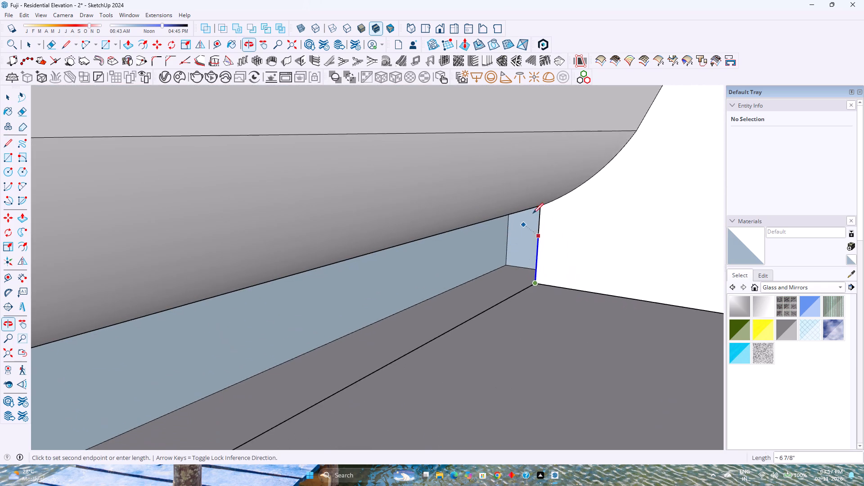
pyautogui.scroll(7, 535, 211)
pyautogui.moveTo(537, 211); pyautogui.dragTo(553, 171, button='middle')
pyautogui.scroll(3, 555, 169)
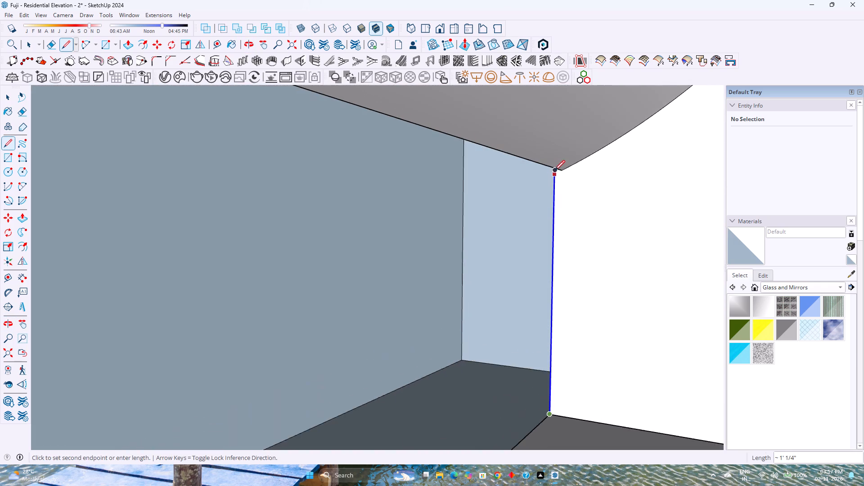
pyautogui.scroll(8, 554, 171)
pyautogui.moveTo(553, 177); pyautogui.dragTo(576, 179, button='middle')
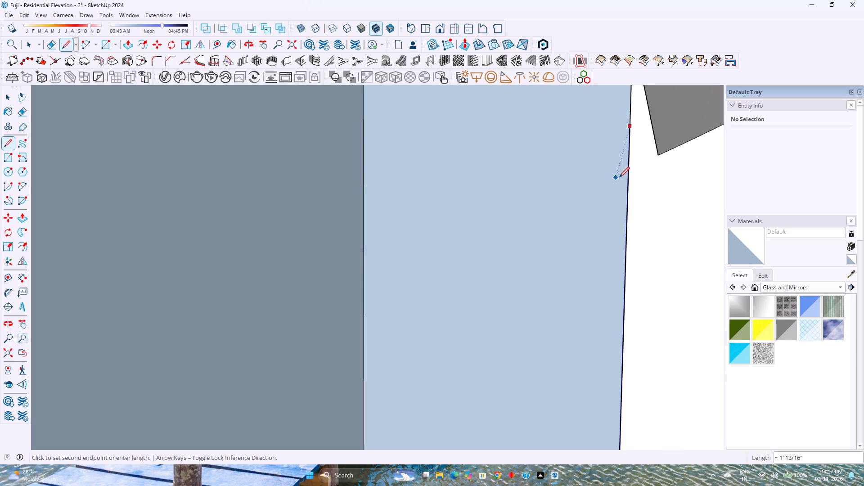
pyautogui.keyDown('shift'); pyautogui.moveTo(626, 164); pyautogui.dragTo(639, 229, button='middle'); pyautogui.keyUp('shift')
pyautogui.moveTo(637, 227); pyautogui.dragTo(641, 221, button='middle')
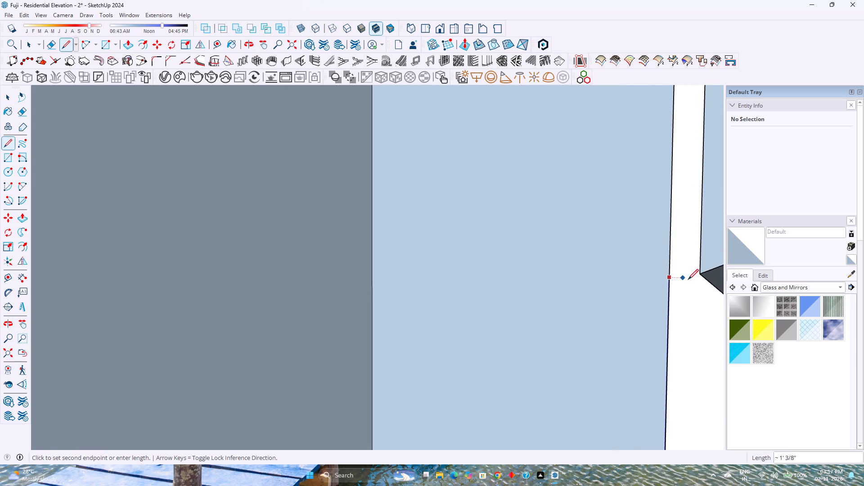
pyautogui.click(698, 273)
# Draw a short line about 3/8" from the vertical line's upper end to the lower arc's end.
pyautogui.click(670, 274)
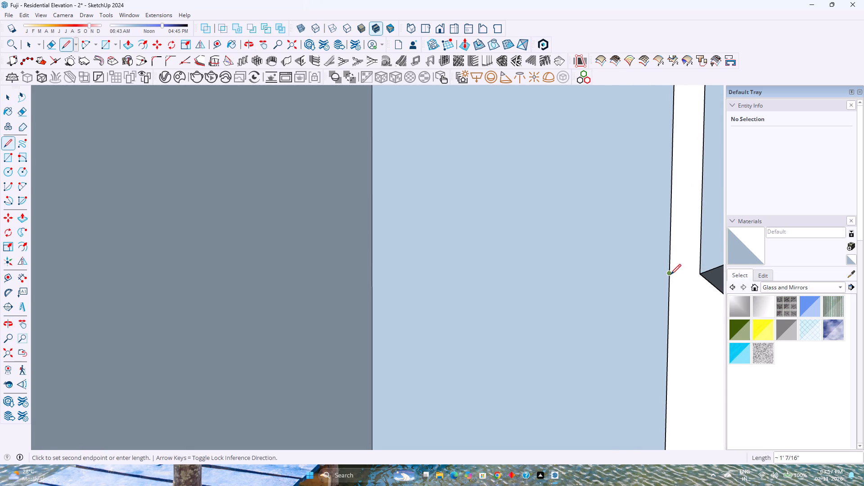
pyautogui.click(698, 277)
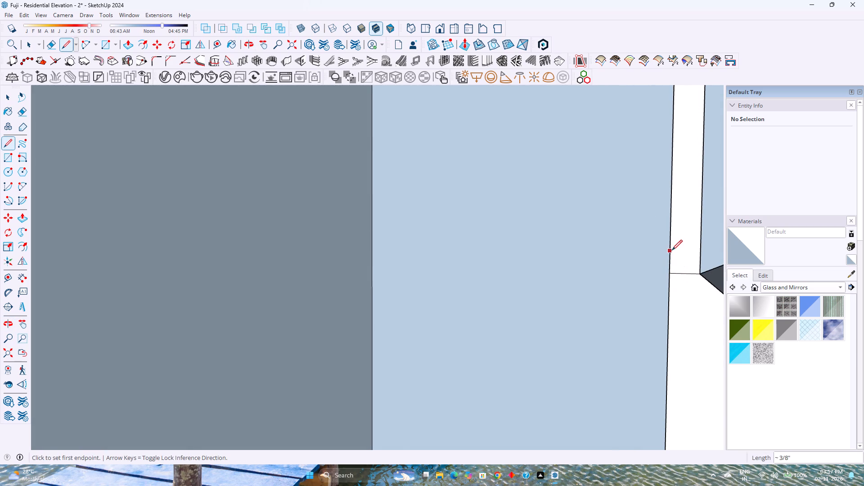
# Draw a vertical line about 1' 7/16" from the lower arc's end down to the back wall's floor edge.
pyautogui.scroll(-3, 678, 239)
pyautogui.keyDown('shift'); pyautogui.moveTo(678, 245); pyautogui.dragTo(640, 198, button='middle'); pyautogui.keyUp('shift')
pyautogui.scroll(-3, 644, 185)
pyautogui.scroll(-3, 652, 234)
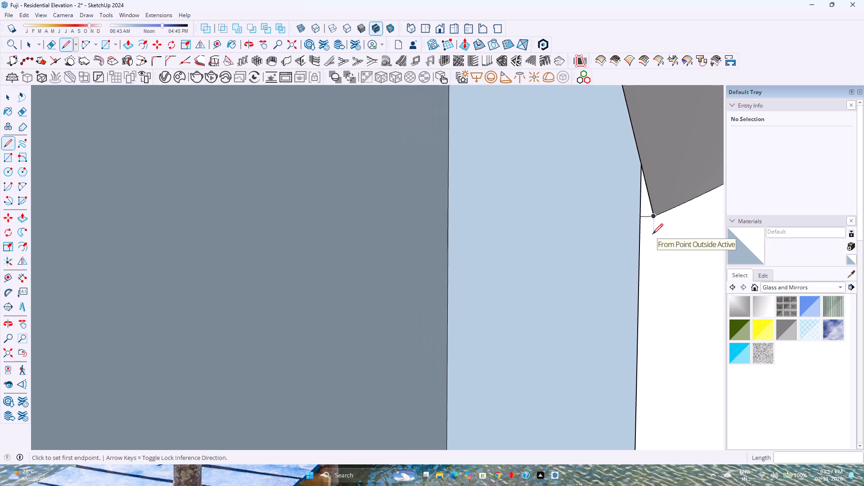
pyautogui.scroll(-5, 652, 234)
pyautogui.click(655, 225)
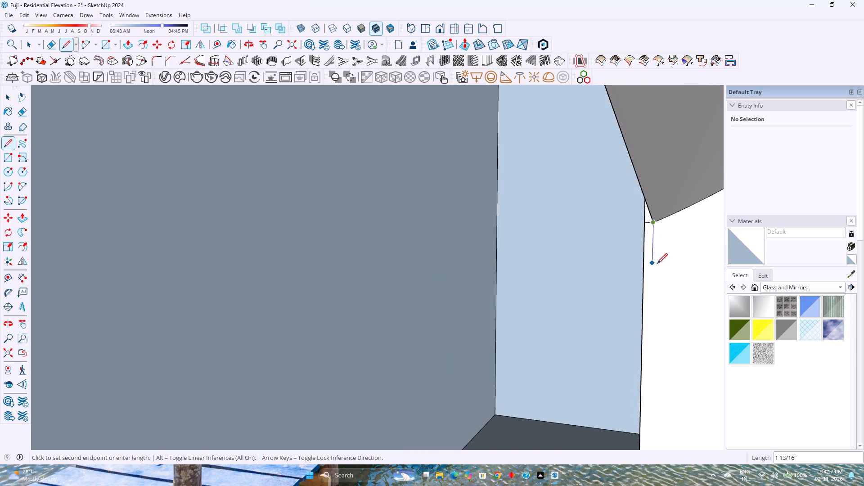
pyautogui.scroll(-2, 665, 358)
pyautogui.keyDown('shift'); pyautogui.moveTo(666, 373); pyautogui.dragTo(652, 335, button='middle'); pyautogui.keyUp('shift')
pyautogui.scroll(-3, 653, 322)
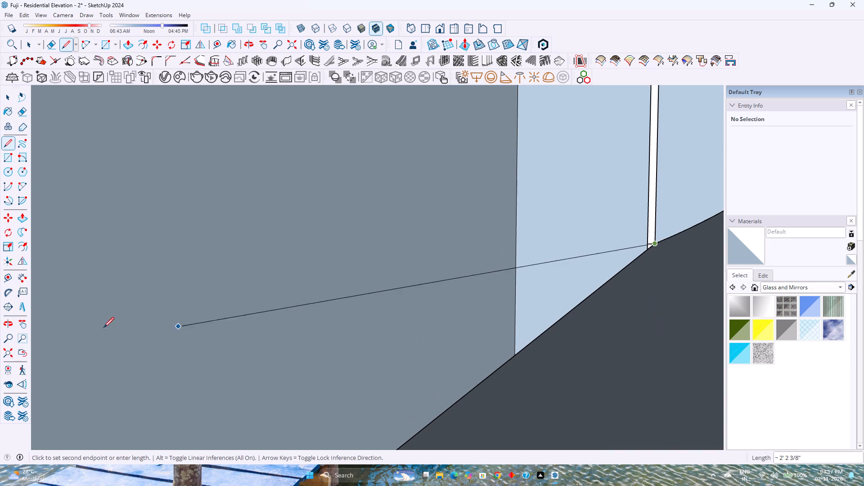
pyautogui.click(4, 355)
pyautogui.moveTo(234, 304); pyautogui.dragTo(375, 242, button='middle')
pyautogui.middleClick(375, 242)
pyautogui.scroll(2, 316, 278)
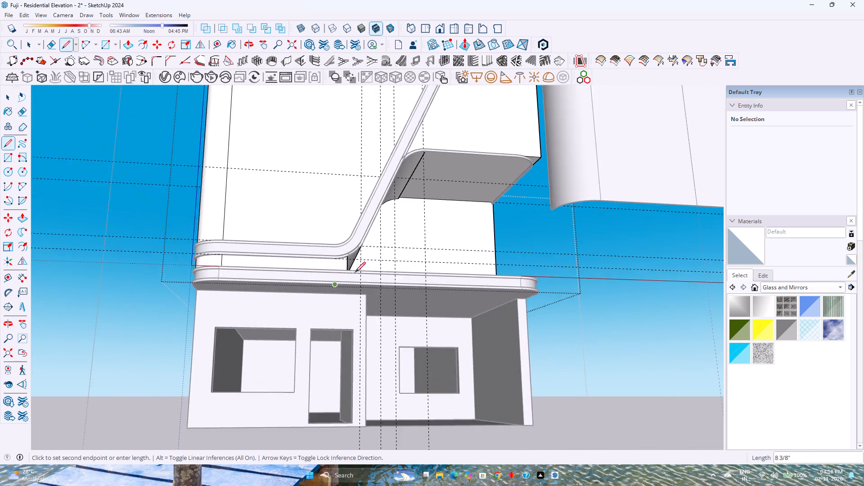
pyautogui.scroll(10, 355, 272)
pyautogui.moveTo(331, 268); pyautogui.dragTo(331, 295, button='middle')
pyautogui.middleClick(331, 295)
pyautogui.scroll(5, 324, 307)
pyautogui.middleClick(311, 312)
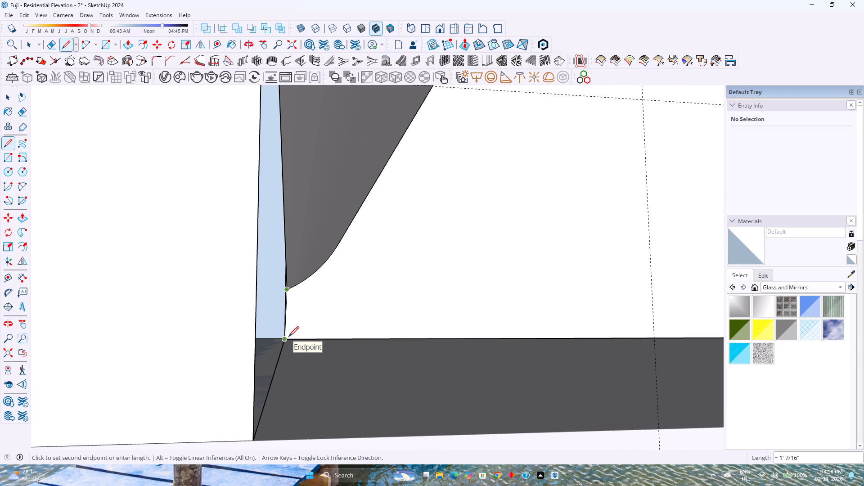
pyautogui.scroll(4, 288, 337)
pyautogui.press('Up')
pyautogui.scroll(5, 287, 339)
pyautogui.click(287, 339)
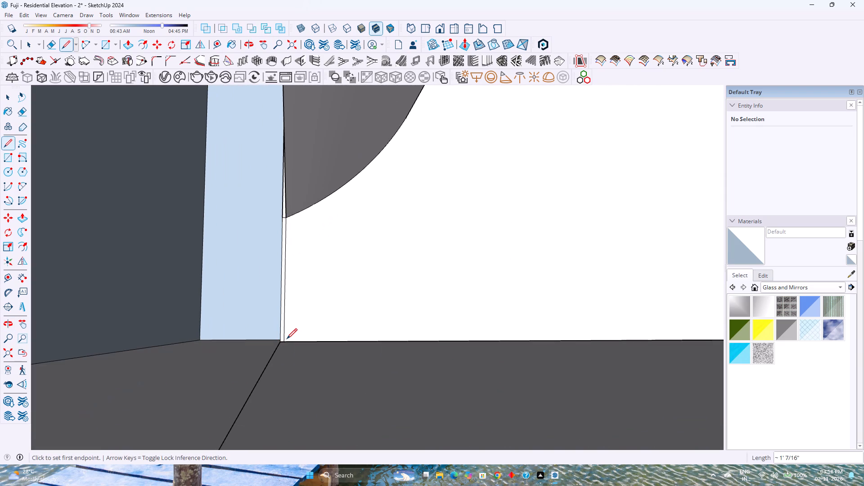
# Push/Pull the narrow strip below the lower arc about 11' forward from the back wall to the front wall corner.
pyautogui.press('p')
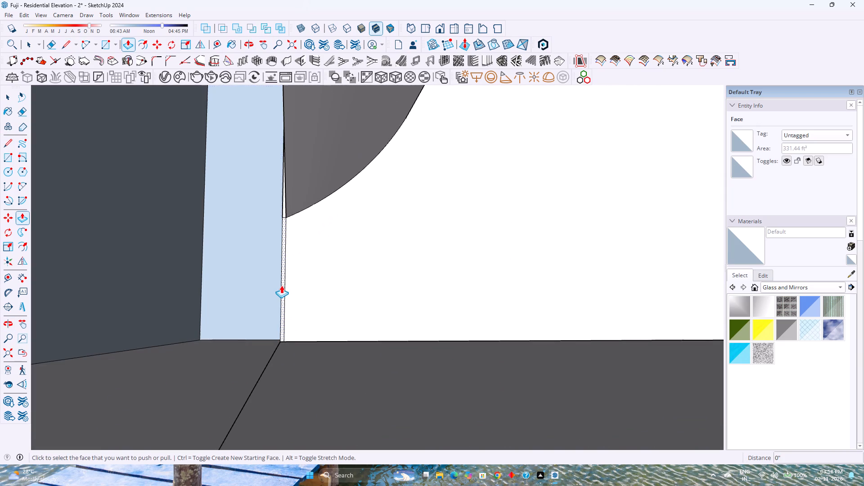
pyautogui.click(283, 283)
pyautogui.scroll(-8, 266, 288)
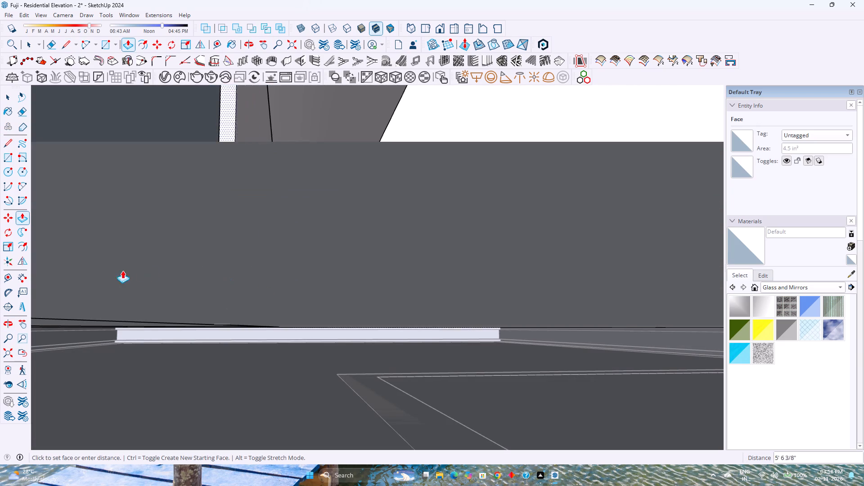
pyautogui.click(9, 351)
pyautogui.scroll(16, 229, 324)
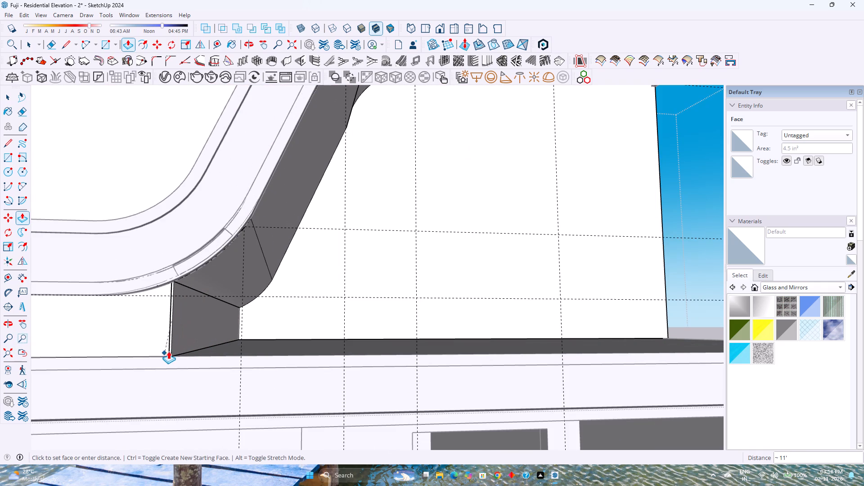
pyautogui.click(170, 351)
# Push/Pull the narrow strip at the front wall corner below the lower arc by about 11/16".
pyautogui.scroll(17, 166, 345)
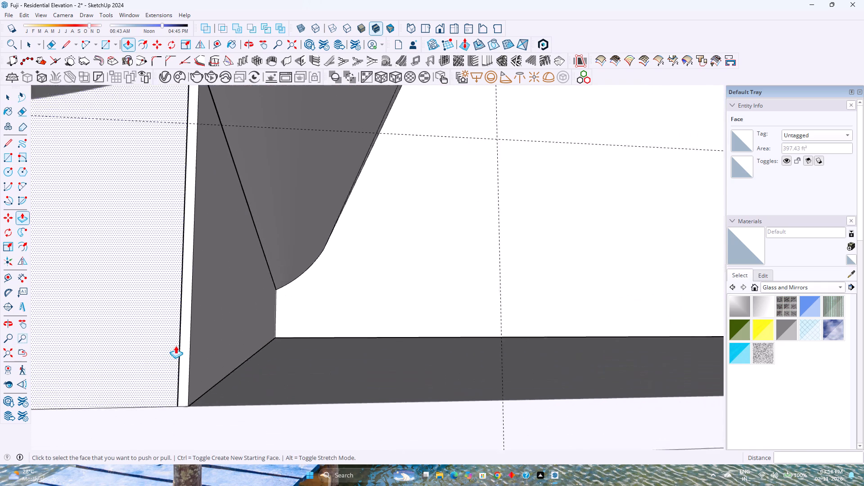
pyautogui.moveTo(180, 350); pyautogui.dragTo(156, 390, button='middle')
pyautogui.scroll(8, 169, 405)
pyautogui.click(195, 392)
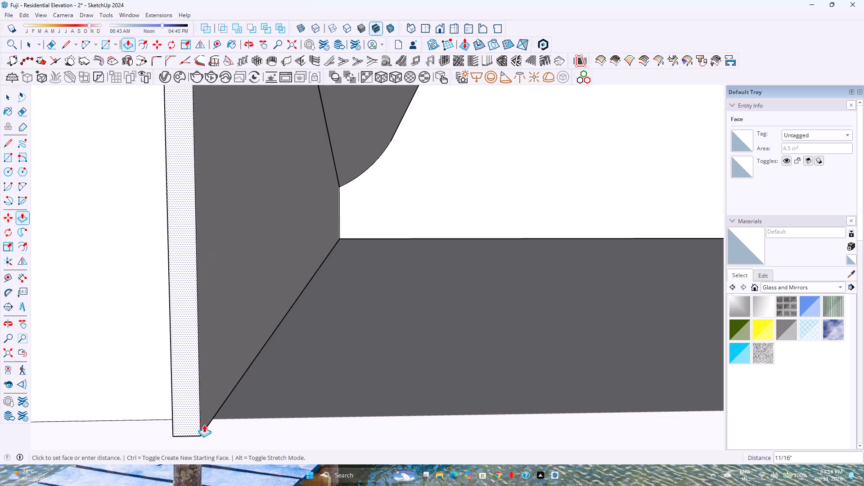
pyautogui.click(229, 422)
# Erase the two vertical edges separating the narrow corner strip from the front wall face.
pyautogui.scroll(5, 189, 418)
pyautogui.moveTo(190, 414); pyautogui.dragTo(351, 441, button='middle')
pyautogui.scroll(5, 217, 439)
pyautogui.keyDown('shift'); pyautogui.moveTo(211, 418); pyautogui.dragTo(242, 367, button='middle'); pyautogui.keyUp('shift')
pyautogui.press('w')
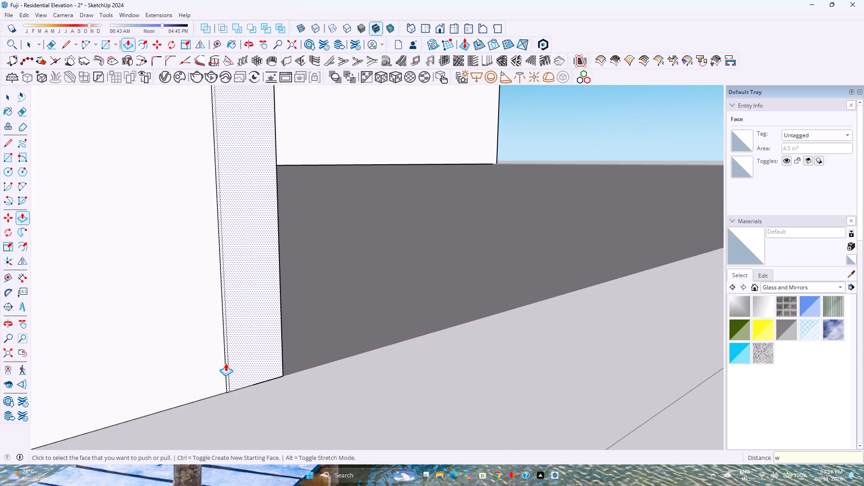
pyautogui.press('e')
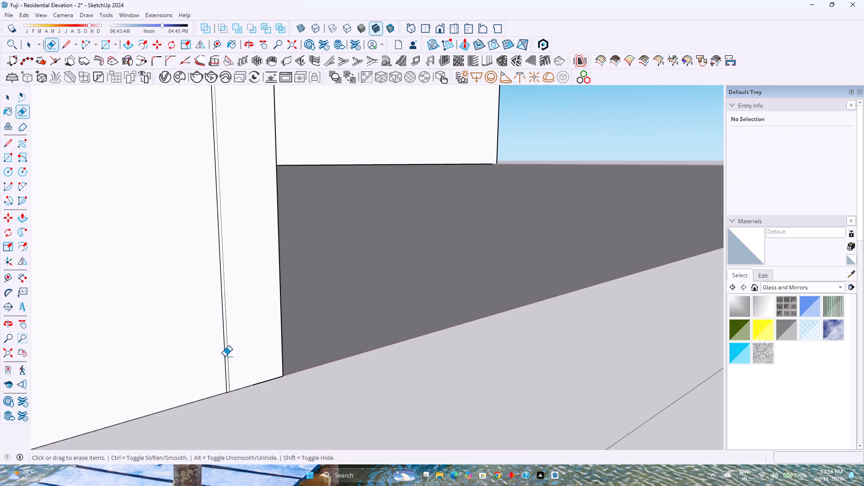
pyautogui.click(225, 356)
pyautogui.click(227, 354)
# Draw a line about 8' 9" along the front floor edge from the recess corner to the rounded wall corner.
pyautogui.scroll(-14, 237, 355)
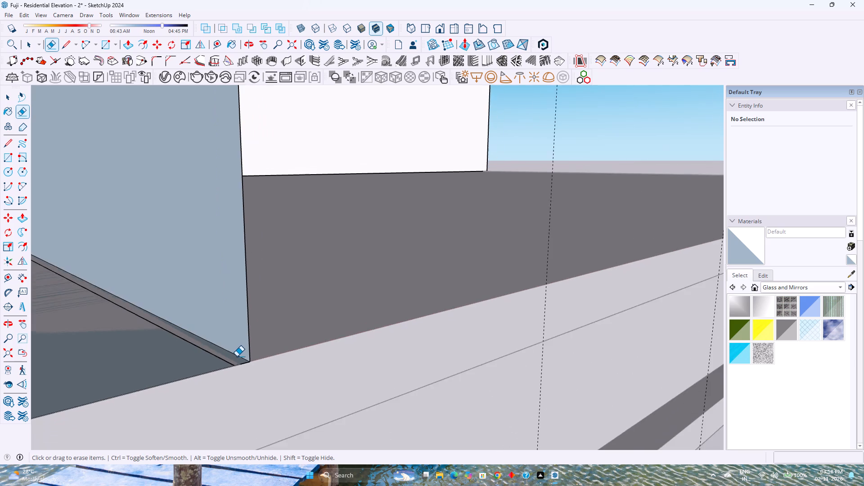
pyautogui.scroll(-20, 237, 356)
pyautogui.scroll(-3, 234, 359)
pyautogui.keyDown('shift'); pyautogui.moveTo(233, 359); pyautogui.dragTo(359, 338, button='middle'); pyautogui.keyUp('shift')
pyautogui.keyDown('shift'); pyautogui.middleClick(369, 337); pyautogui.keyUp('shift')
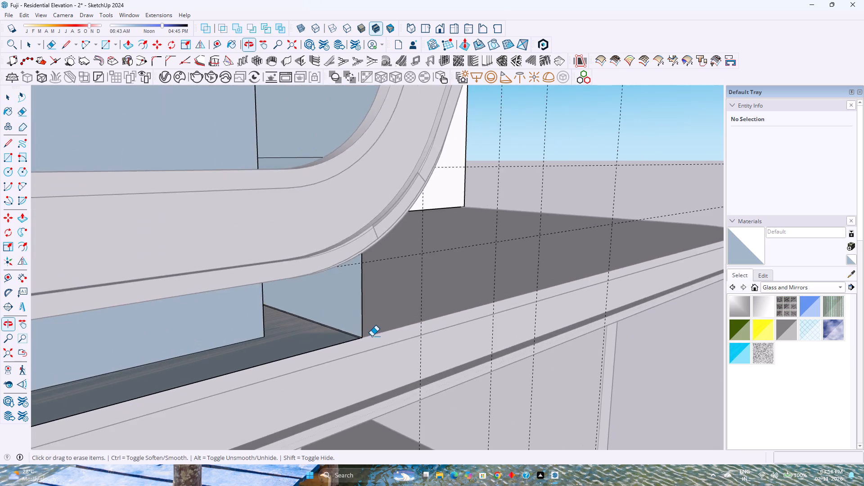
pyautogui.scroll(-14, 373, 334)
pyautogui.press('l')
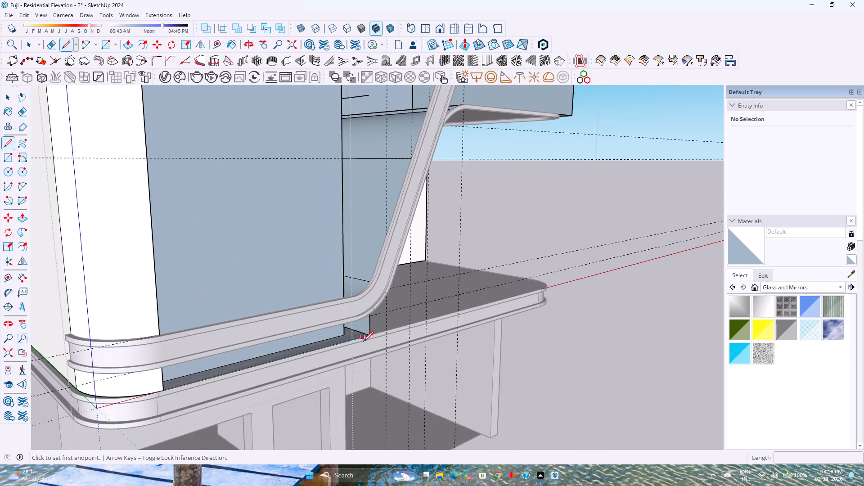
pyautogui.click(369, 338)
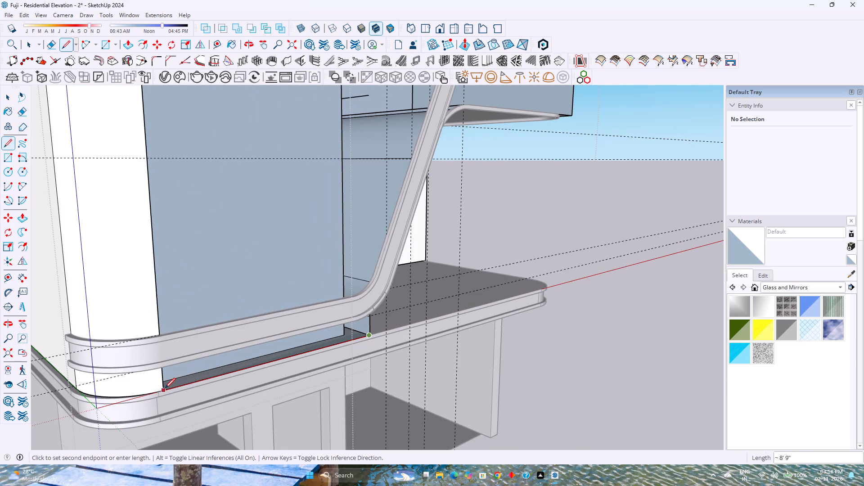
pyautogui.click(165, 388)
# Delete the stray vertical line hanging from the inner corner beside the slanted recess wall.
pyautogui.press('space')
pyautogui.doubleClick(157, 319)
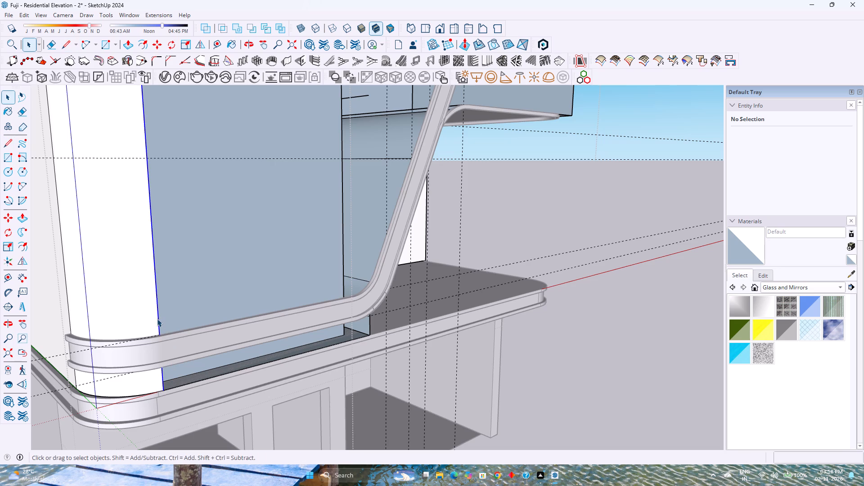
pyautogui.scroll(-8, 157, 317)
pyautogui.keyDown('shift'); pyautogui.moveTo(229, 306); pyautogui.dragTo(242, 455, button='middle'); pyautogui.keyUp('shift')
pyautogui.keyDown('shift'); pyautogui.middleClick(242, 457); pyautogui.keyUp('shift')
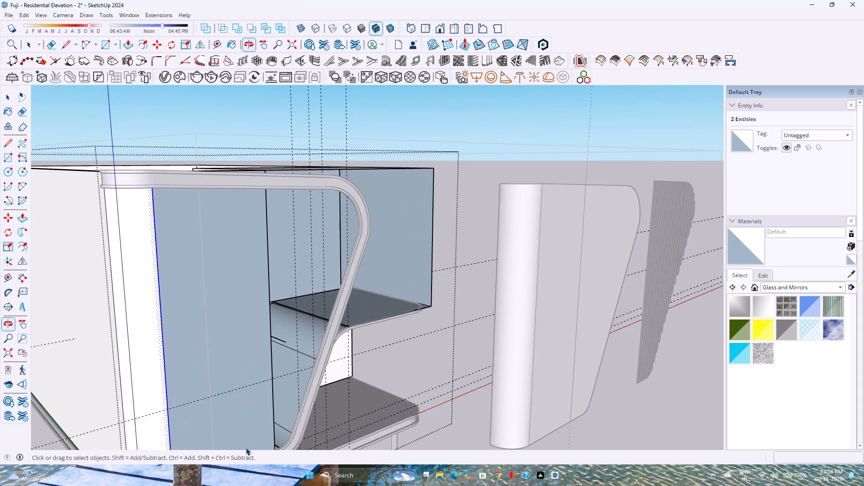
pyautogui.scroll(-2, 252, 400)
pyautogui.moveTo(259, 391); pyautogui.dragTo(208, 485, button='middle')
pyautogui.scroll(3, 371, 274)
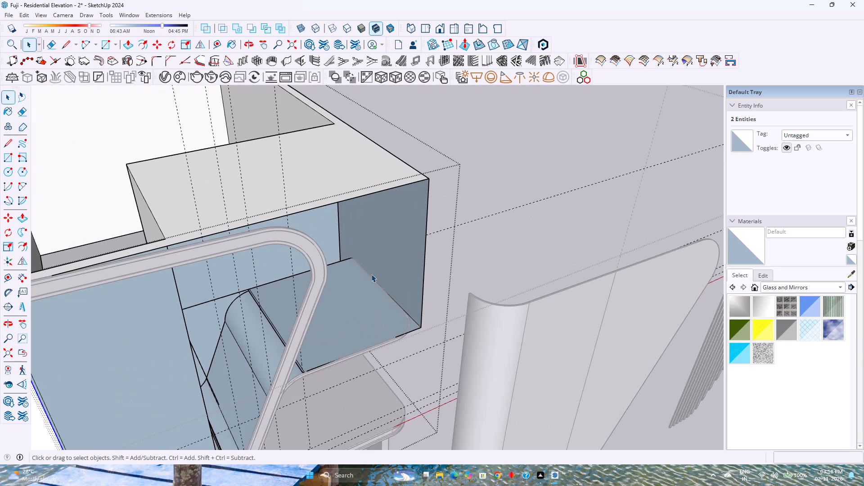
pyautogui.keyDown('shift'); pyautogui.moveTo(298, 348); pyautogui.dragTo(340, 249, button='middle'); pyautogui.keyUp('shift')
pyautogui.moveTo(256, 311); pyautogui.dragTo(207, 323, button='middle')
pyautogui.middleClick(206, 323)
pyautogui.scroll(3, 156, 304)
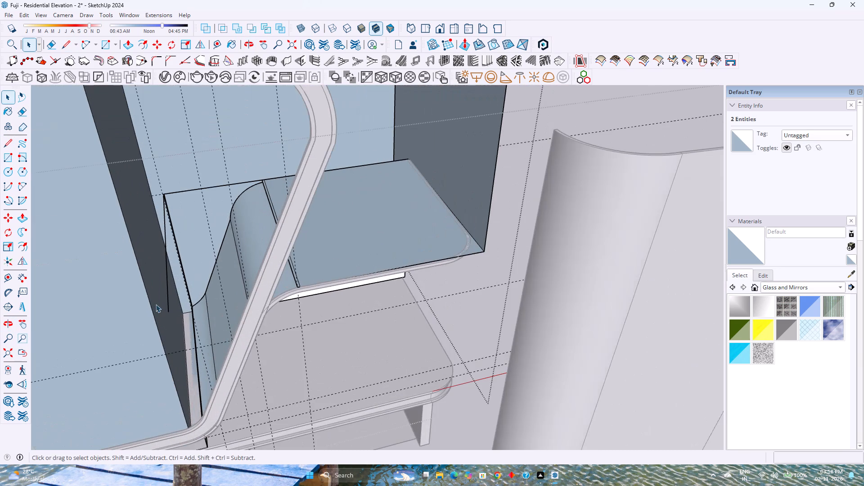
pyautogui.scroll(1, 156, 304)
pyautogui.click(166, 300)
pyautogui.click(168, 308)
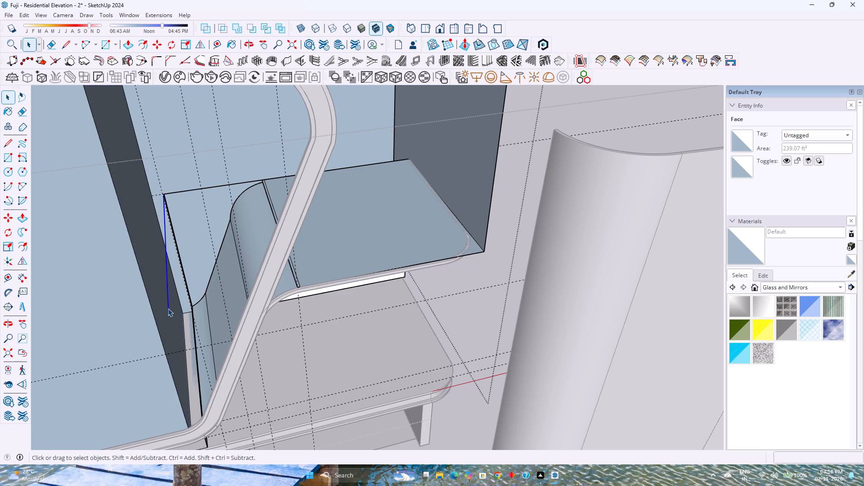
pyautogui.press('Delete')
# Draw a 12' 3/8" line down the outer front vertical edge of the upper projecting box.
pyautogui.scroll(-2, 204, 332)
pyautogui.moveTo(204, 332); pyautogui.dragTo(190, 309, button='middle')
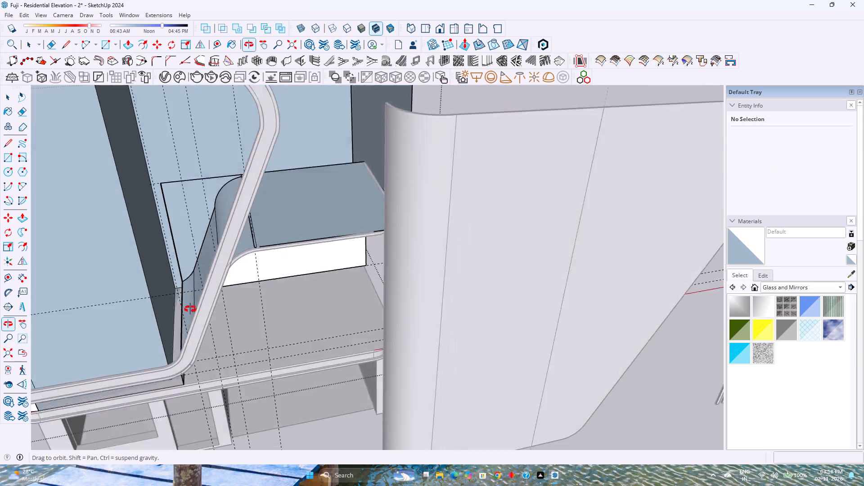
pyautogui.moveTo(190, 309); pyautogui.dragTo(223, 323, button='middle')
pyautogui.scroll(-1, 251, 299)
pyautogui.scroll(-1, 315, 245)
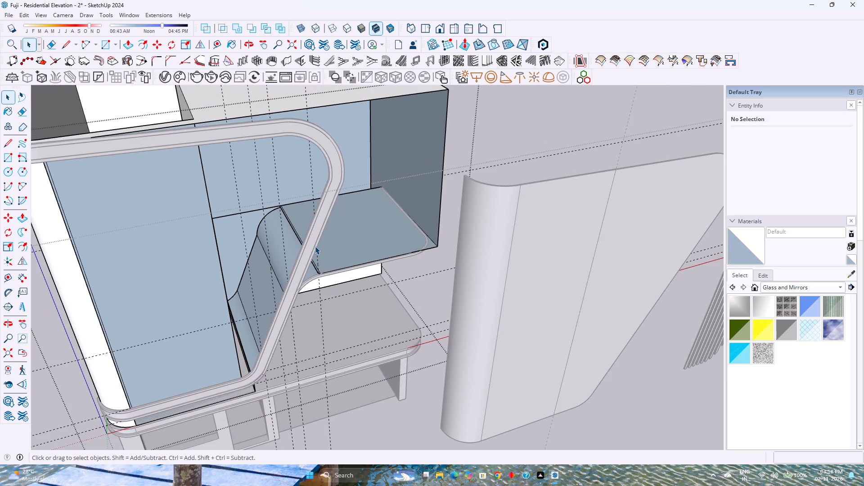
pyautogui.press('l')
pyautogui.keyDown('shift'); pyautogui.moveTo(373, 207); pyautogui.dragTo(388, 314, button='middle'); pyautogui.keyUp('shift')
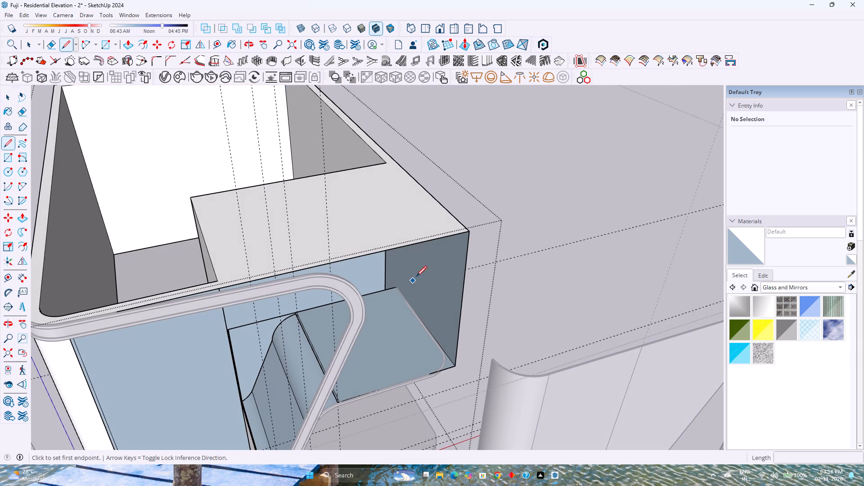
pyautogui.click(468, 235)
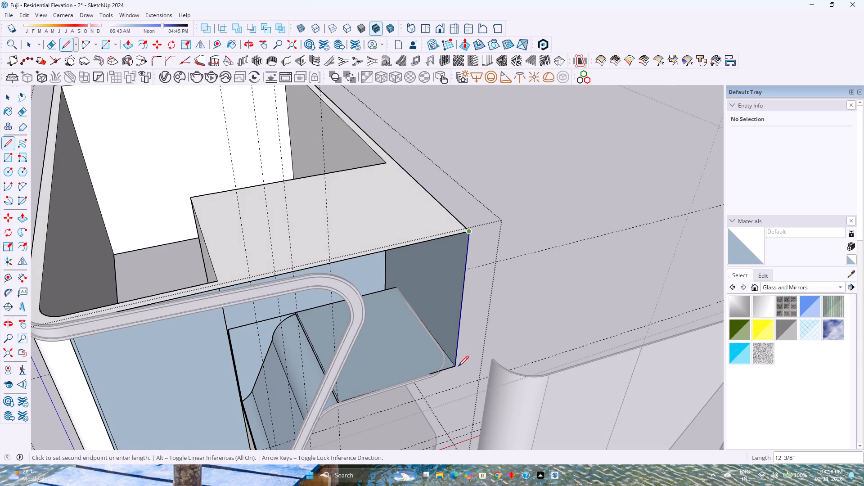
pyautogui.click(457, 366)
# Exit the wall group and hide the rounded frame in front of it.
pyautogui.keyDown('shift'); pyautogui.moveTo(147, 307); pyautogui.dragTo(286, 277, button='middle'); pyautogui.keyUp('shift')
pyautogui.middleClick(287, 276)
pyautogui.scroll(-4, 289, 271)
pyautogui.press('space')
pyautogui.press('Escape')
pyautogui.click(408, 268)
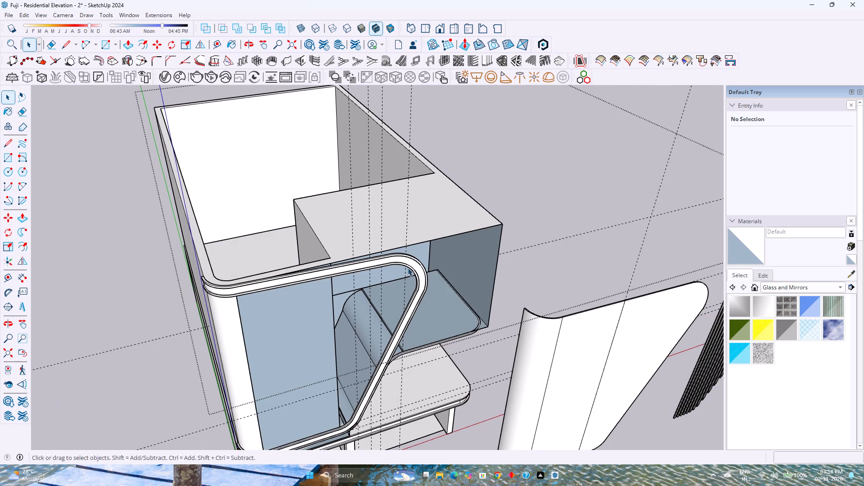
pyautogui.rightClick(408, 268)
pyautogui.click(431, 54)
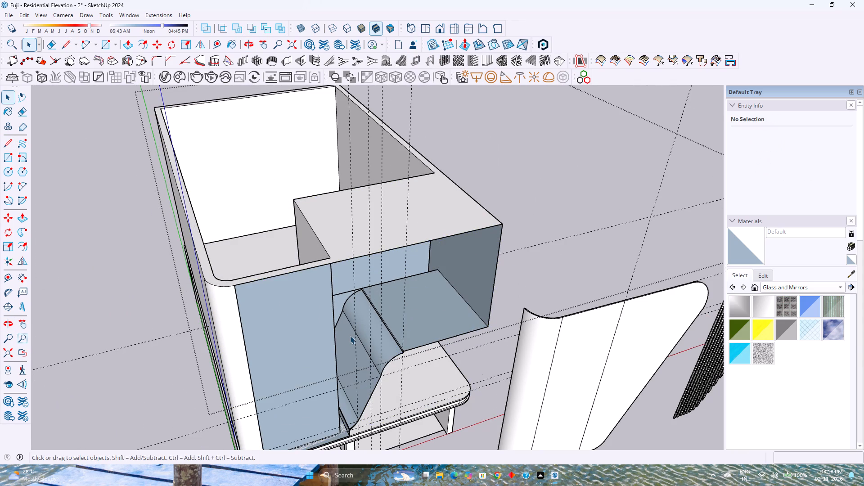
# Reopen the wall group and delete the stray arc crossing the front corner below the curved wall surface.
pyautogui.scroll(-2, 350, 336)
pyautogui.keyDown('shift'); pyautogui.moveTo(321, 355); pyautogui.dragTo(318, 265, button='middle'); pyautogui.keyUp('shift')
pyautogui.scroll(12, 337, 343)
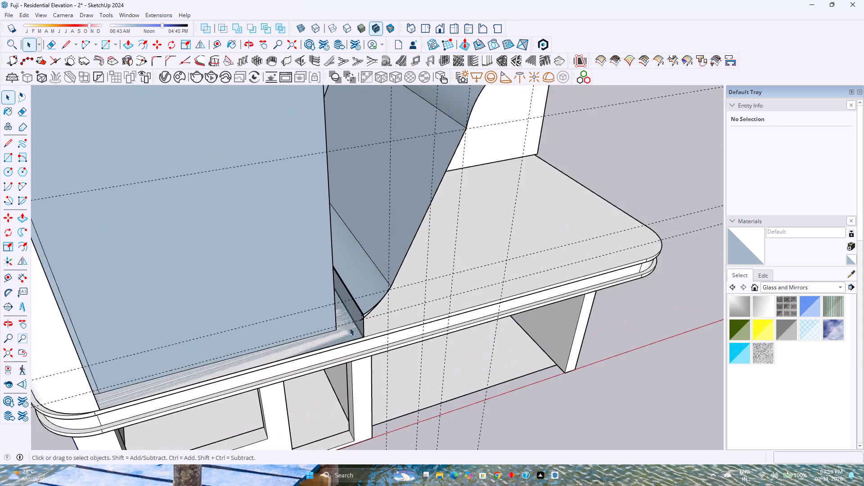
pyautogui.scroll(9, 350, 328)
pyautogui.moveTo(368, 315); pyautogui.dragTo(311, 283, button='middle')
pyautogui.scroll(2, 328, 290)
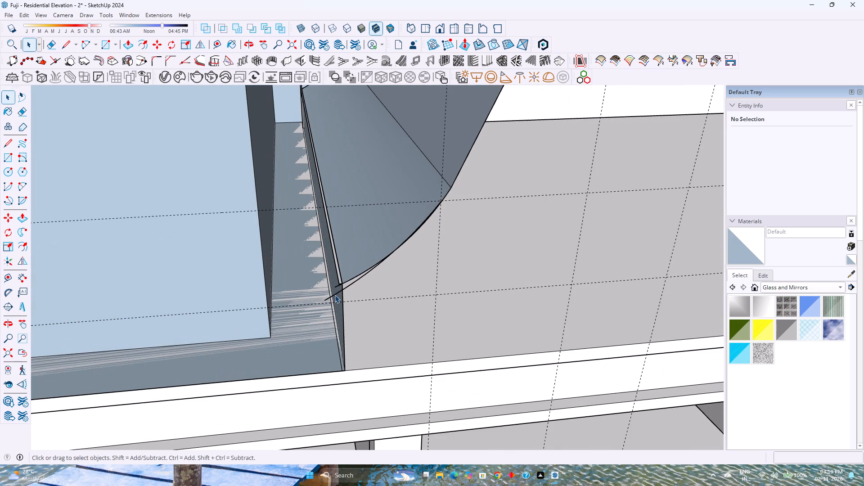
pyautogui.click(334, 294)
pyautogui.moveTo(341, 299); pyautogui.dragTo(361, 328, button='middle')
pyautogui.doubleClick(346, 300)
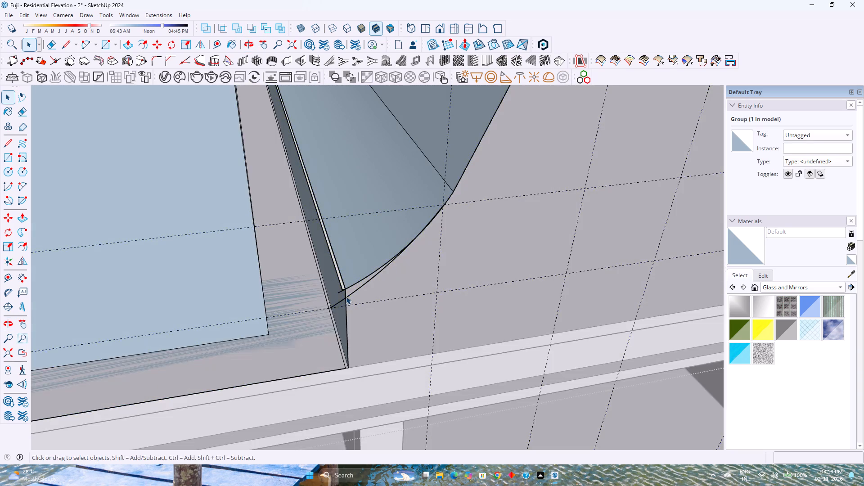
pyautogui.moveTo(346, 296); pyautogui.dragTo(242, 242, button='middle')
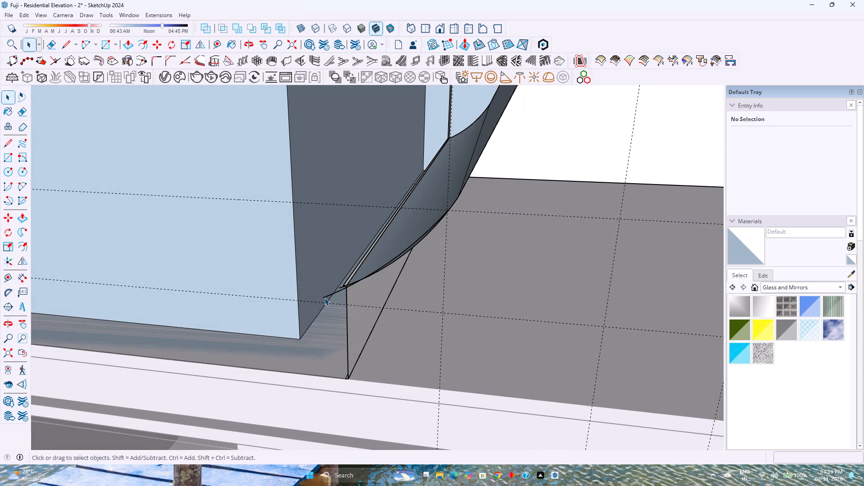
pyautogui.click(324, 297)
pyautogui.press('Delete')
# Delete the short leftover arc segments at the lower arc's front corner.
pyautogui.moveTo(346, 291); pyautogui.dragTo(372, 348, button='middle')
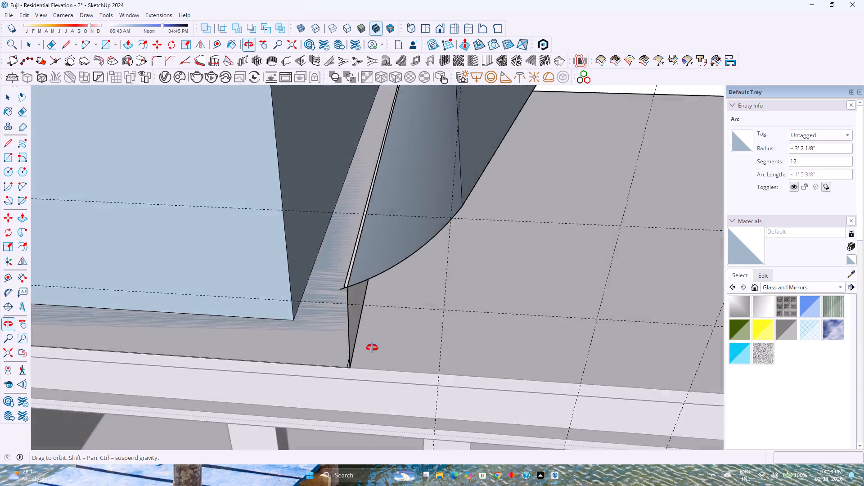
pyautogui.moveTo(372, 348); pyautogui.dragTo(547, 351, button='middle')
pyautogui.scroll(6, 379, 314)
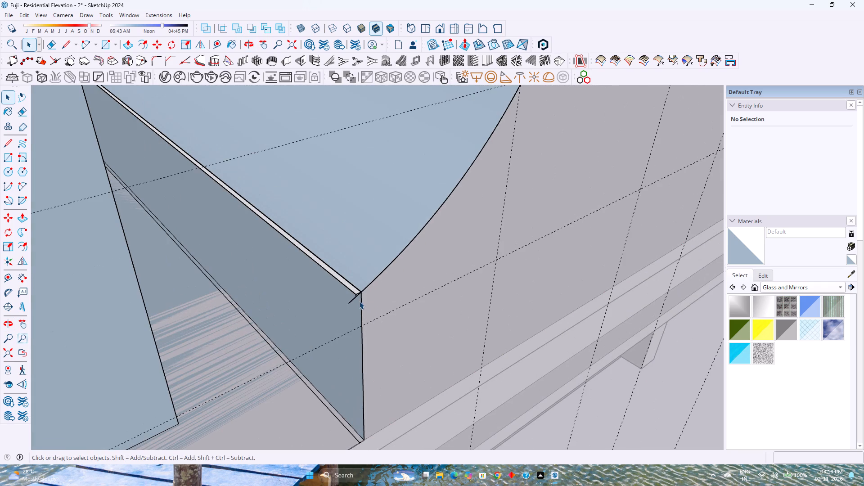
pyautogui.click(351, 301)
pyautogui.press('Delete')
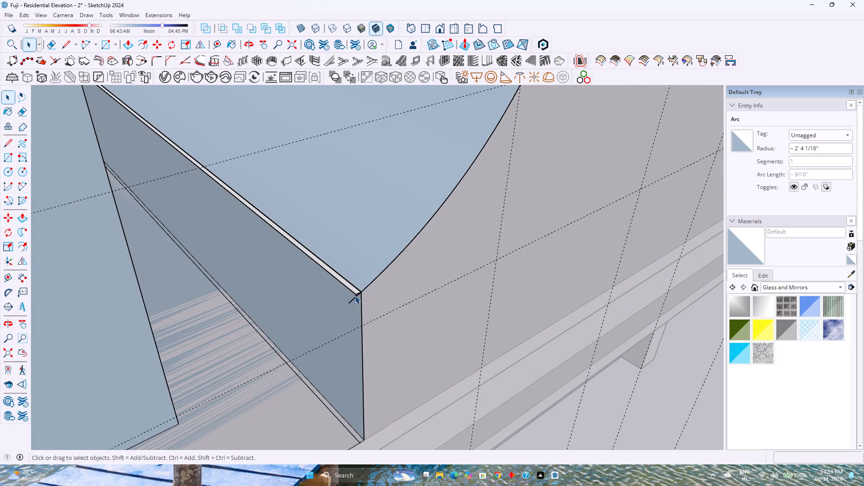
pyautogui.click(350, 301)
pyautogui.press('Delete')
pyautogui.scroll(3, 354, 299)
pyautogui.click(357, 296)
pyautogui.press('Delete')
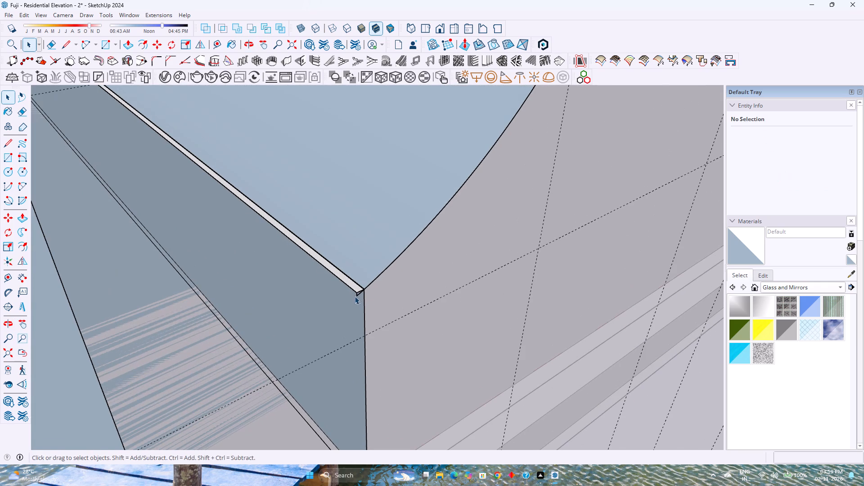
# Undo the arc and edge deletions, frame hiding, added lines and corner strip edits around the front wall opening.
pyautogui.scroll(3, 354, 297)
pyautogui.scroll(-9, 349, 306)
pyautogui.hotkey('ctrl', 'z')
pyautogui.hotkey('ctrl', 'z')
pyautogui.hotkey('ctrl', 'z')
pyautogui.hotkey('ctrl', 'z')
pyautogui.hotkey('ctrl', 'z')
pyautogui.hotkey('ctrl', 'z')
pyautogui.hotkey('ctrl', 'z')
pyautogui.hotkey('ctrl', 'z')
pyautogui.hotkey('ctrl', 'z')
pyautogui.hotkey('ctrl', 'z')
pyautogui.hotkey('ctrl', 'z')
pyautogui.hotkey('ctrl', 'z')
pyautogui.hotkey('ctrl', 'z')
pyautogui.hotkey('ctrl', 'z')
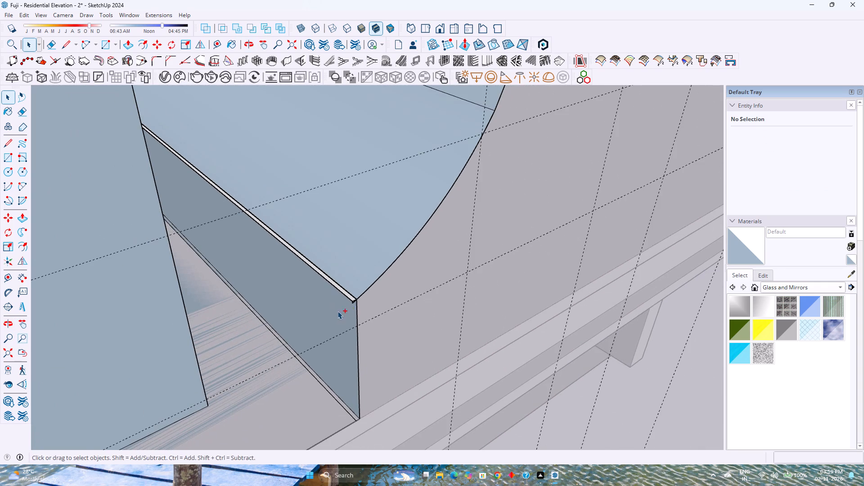
# Undo further edits until the recess's side wall below the lower arc is restored.
pyautogui.scroll(-4, 333, 310)
pyautogui.moveTo(345, 312); pyautogui.dragTo(87, 294, button='middle')
pyautogui.scroll(-2, 176, 299)
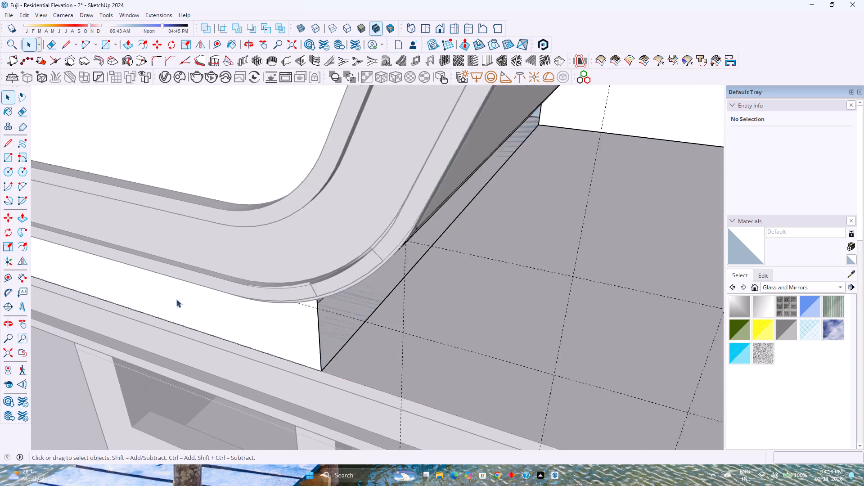
pyautogui.scroll(-1, 176, 299)
pyautogui.moveTo(283, 310); pyautogui.dragTo(255, 247, button='middle')
pyautogui.click(329, 332)
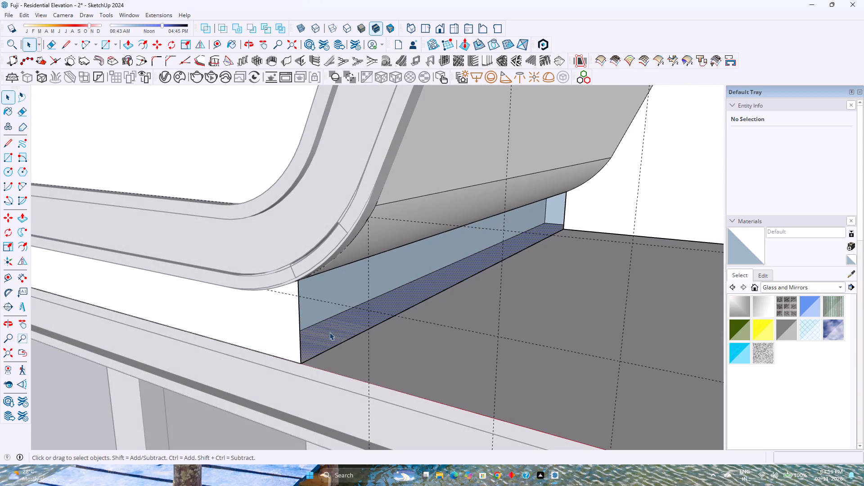
pyautogui.moveTo(329, 342); pyautogui.dragTo(295, 351, button='middle')
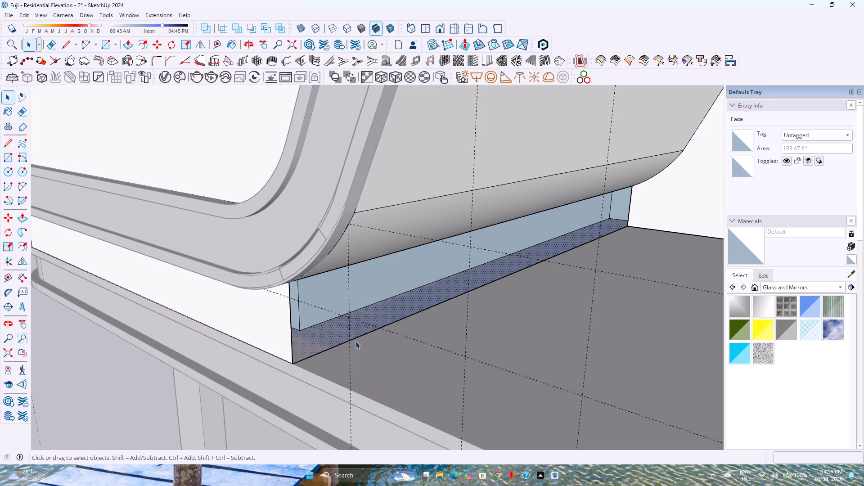
pyautogui.hotkey('ctrl', 'z')
pyautogui.hotkey('ctrl', 'z')
pyautogui.scroll(-4, 351, 338)
pyautogui.hotkey('ctrl', 'z')
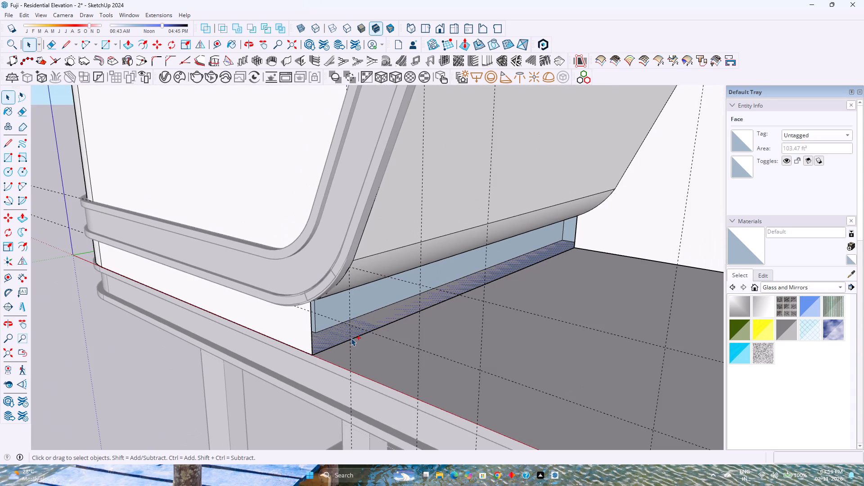
pyautogui.hotkey('ctrl', 'z')
pyautogui.hotkey('ctrl', 'z')
# Delete the stray horizontal edge crossing the front wall behind the slanted frame, near the upper box's underside.
pyautogui.keyDown('shift'); pyautogui.moveTo(336, 340); pyautogui.dragTo(346, 369, button='middle'); pyautogui.keyUp('shift')
pyautogui.moveTo(332, 366); pyautogui.dragTo(333, 366, button='middle')
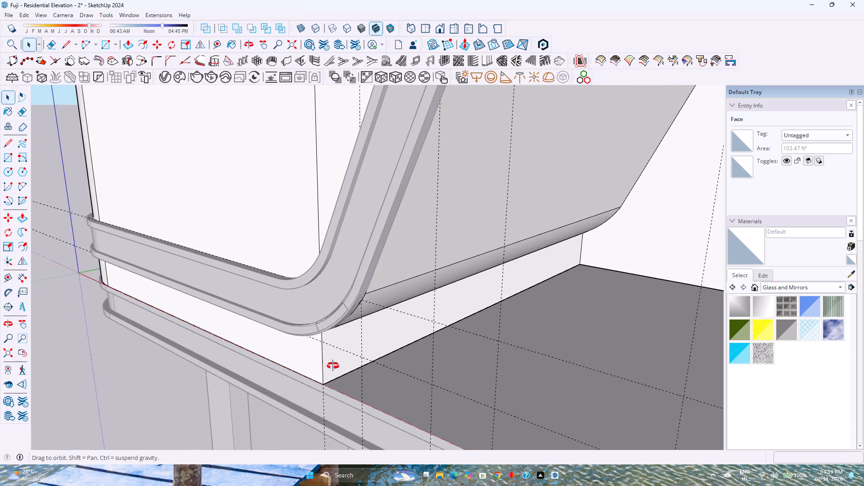
pyautogui.moveTo(333, 366); pyautogui.dragTo(382, 366, button='middle')
pyautogui.keyDown('shift'); pyautogui.moveTo(385, 355); pyautogui.dragTo(394, 422, button='middle'); pyautogui.keyUp('shift')
pyautogui.scroll(-5, 374, 389)
pyautogui.keyDown('shift'); pyautogui.moveTo(361, 320); pyautogui.dragTo(383, 427, button='middle'); pyautogui.keyUp('shift')
pyautogui.click(605, 205)
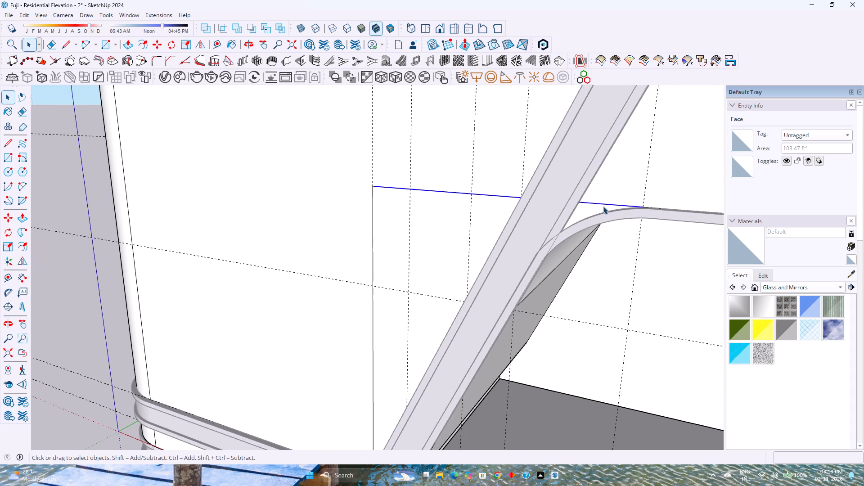
pyautogui.press('Delete')
pyautogui.moveTo(612, 276); pyautogui.dragTo(627, 236, button='middle')
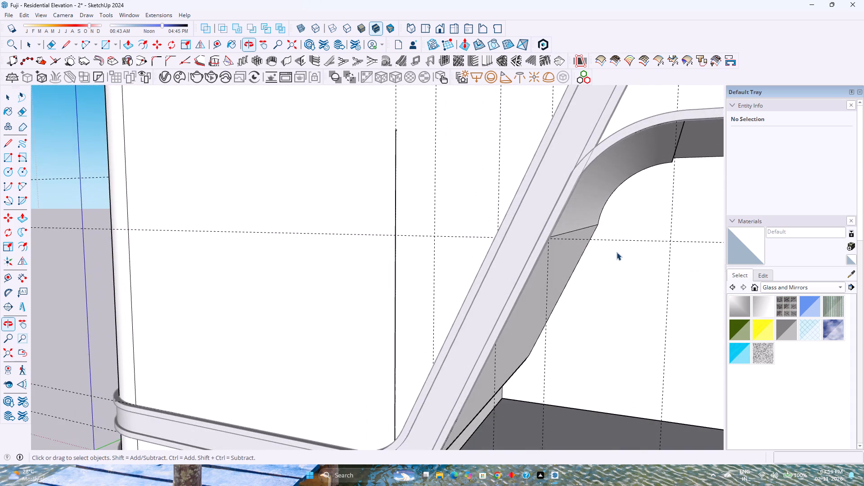
# Push/Pull the recess's side wall face below the lower arc by about 3/8".
pyautogui.scroll(-2, 589, 275)
pyautogui.keyDown('shift'); pyautogui.moveTo(511, 325); pyautogui.dragTo(490, 211, button='middle'); pyautogui.keyUp('shift')
pyautogui.scroll(2, 439, 305)
pyautogui.click(442, 337)
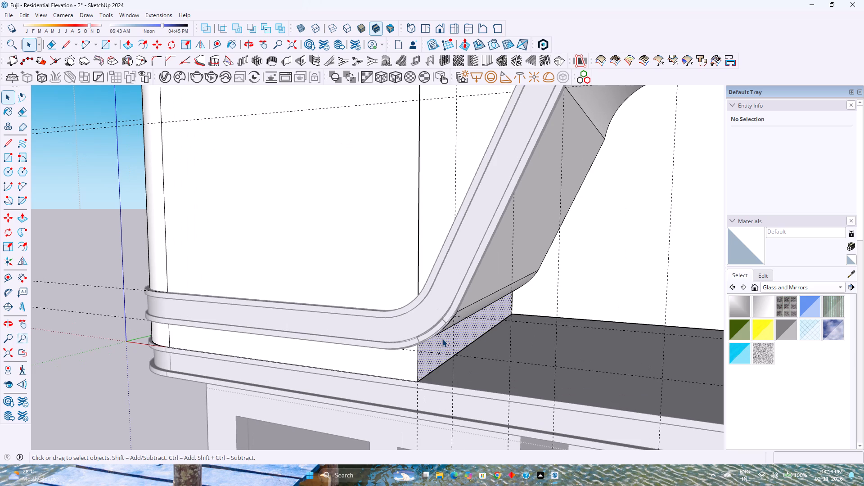
pyautogui.press('p')
pyautogui.click(442, 339)
pyautogui.click(447, 342)
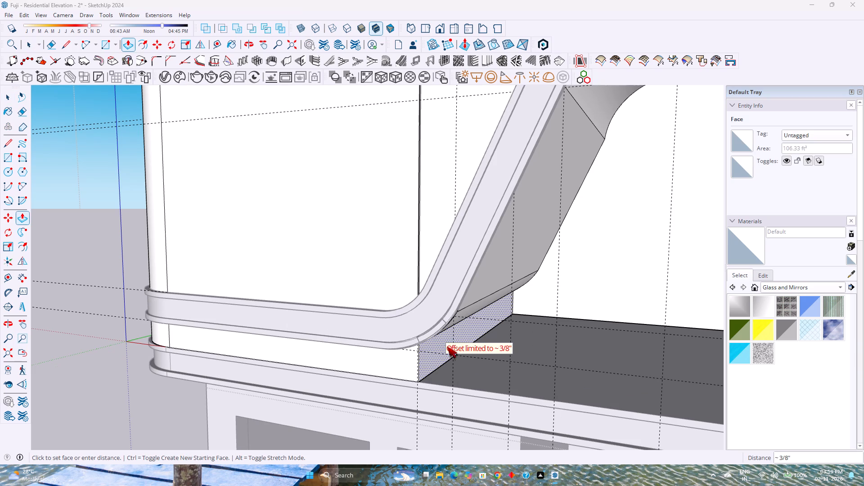
pyautogui.press('space')
# Delete the long vertical edge on the front wall behind the slanted frame.
pyautogui.click(418, 261)
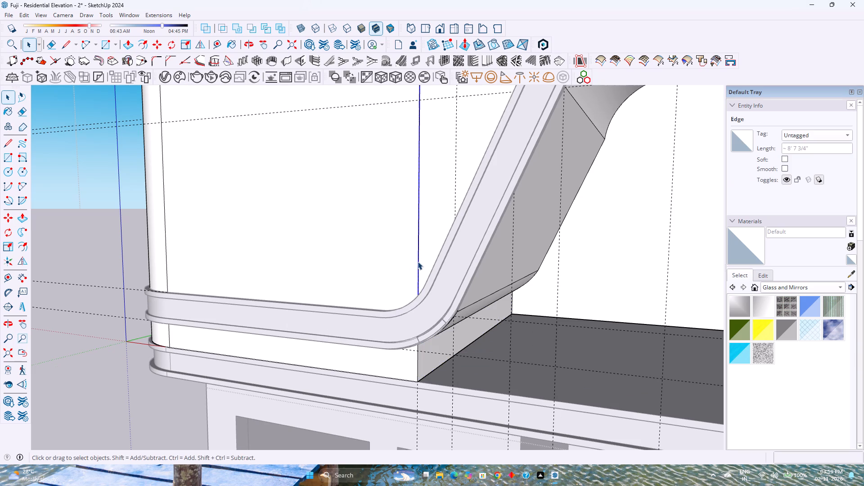
pyautogui.press('Delete')
# Close the open recess side wall below the lower arc with a rectangle about 11' by 1' 7/16".
pyautogui.scroll(8, 430, 369)
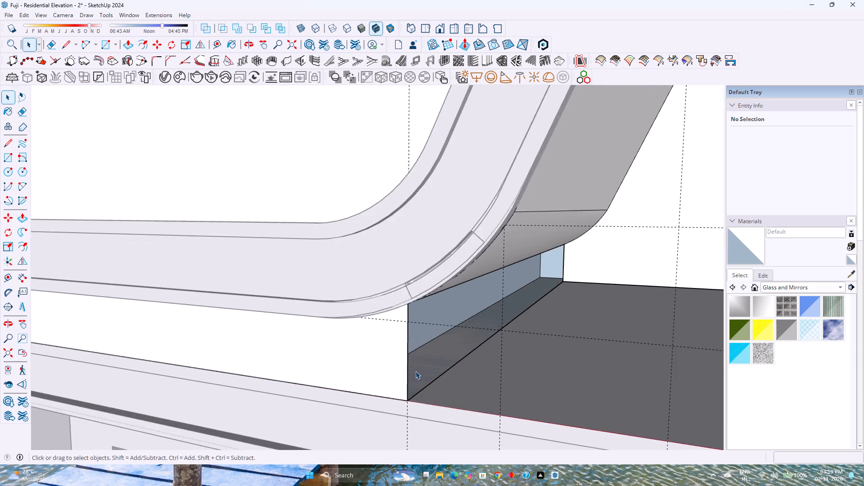
pyautogui.scroll(8, 415, 371)
pyautogui.scroll(-18, 414, 371)
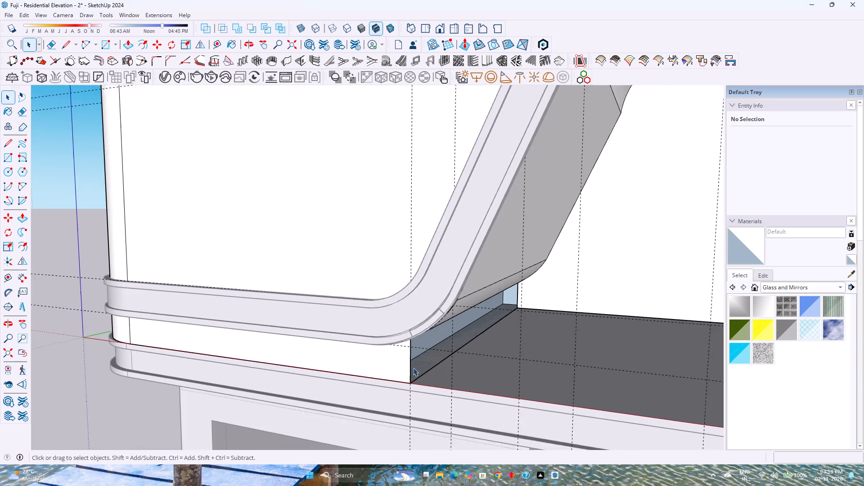
pyautogui.moveTo(427, 364); pyautogui.dragTo(256, 294, button='middle')
pyautogui.scroll(4, 455, 331)
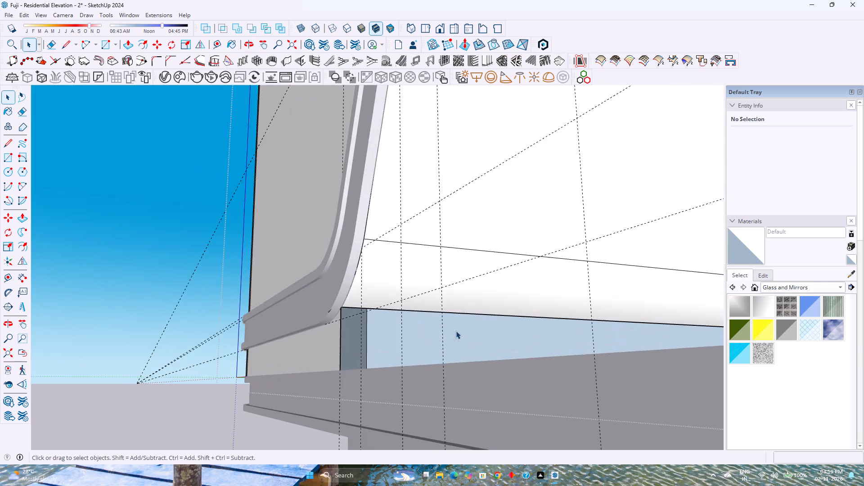
pyautogui.moveTo(456, 331); pyautogui.dragTo(319, 346, button='middle')
pyautogui.press('r')
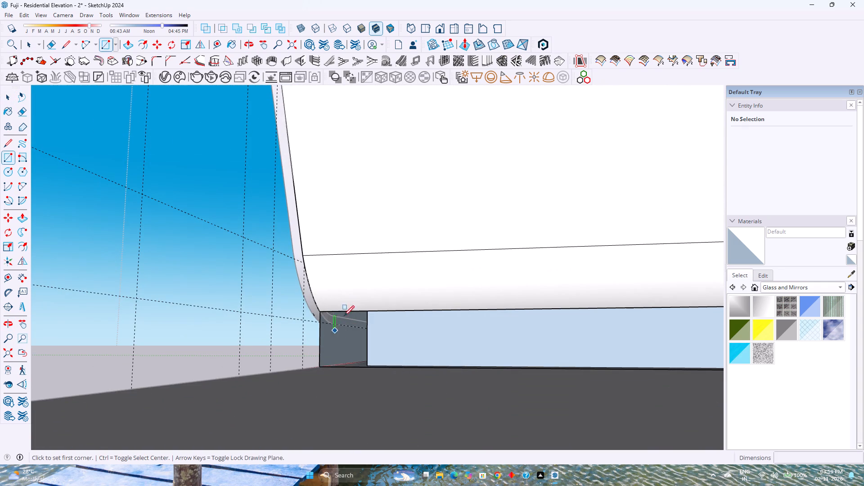
pyautogui.scroll(11, 329, 317)
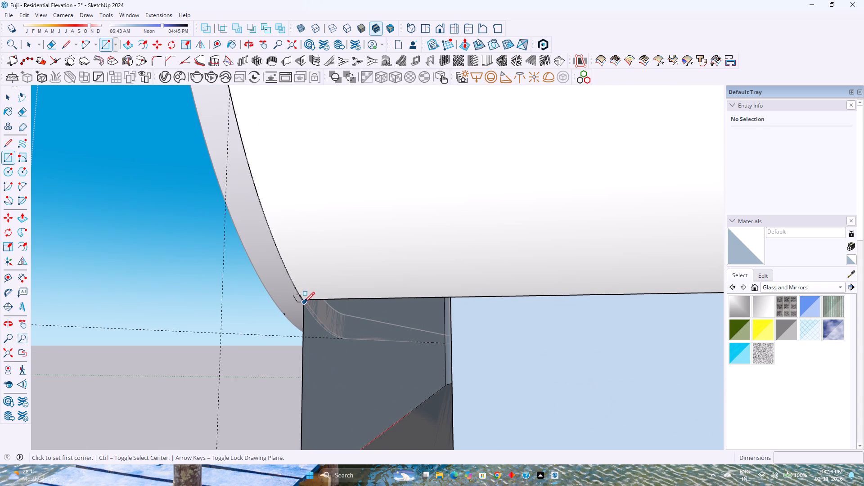
pyautogui.scroll(14, 307, 310)
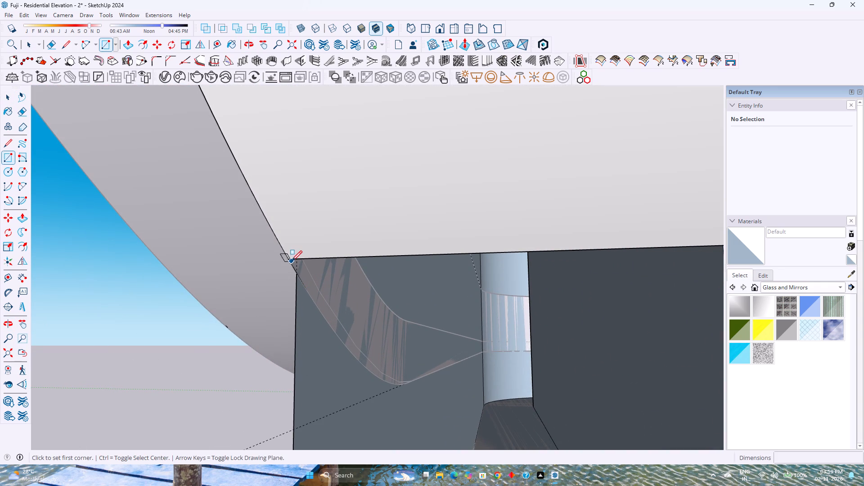
pyautogui.click(291, 258)
pyautogui.scroll(-5, 301, 304)
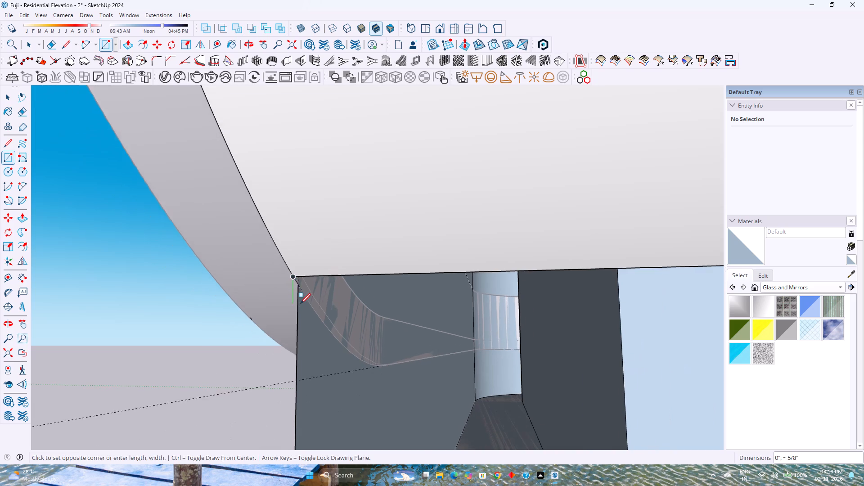
pyautogui.scroll(-20, 300, 304)
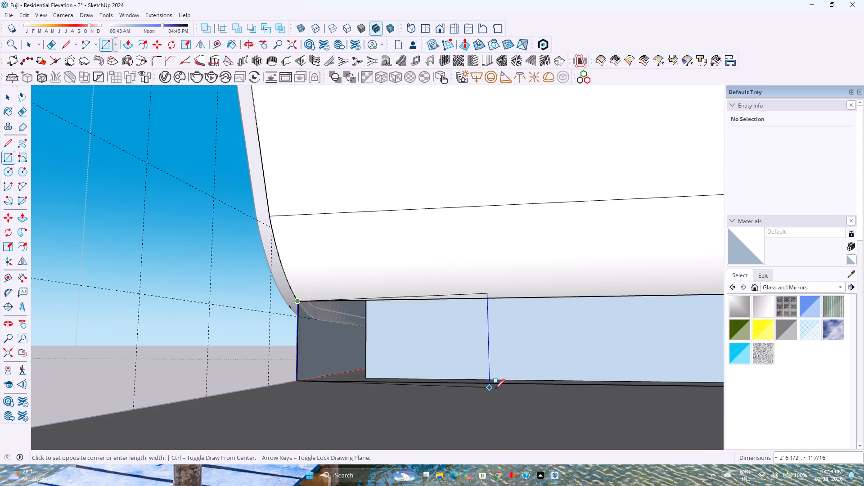
pyautogui.keyDown('shift'); pyautogui.moveTo(555, 397); pyautogui.dragTo(406, 348, button='middle'); pyautogui.keyUp('shift')
pyautogui.scroll(-3, 426, 351)
pyautogui.keyDown('shift'); pyautogui.moveTo(570, 361); pyautogui.dragTo(498, 361, button='middle'); pyautogui.keyUp('shift')
pyautogui.press('Left')
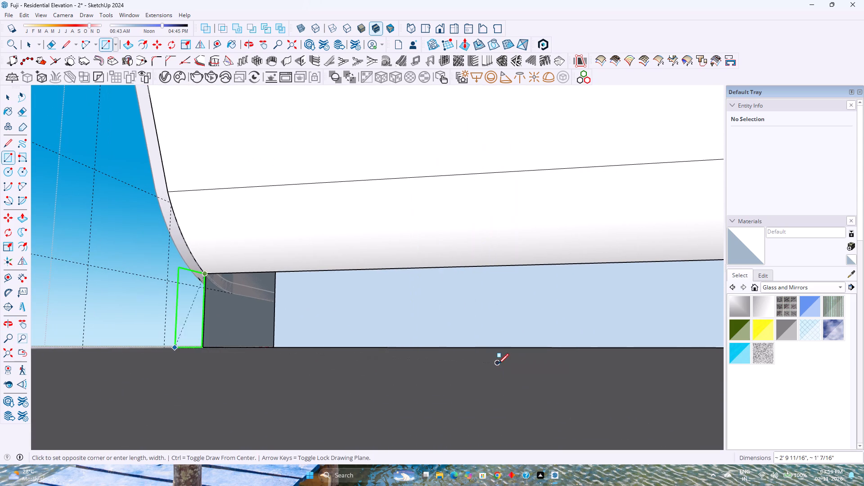
pyautogui.moveTo(516, 374); pyautogui.dragTo(633, 409, button='middle')
pyautogui.scroll(2, 675, 261)
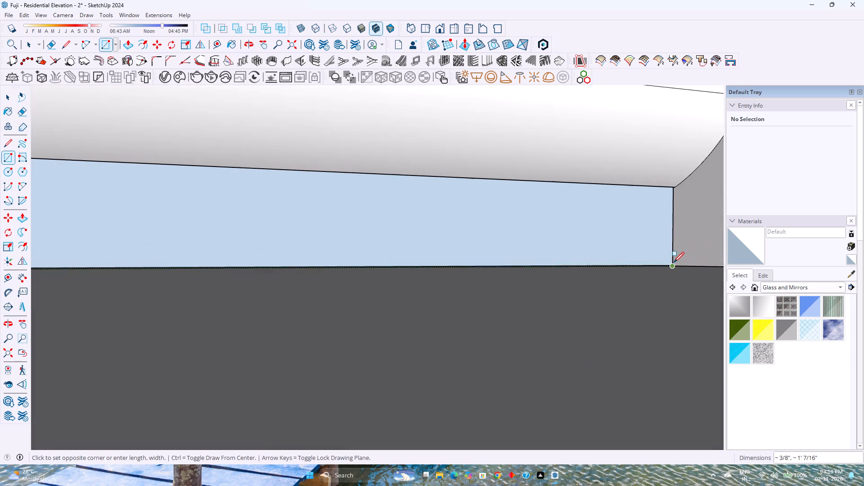
pyautogui.scroll(3, 674, 262)
pyautogui.moveTo(674, 262); pyautogui.dragTo(699, 372, button='middle')
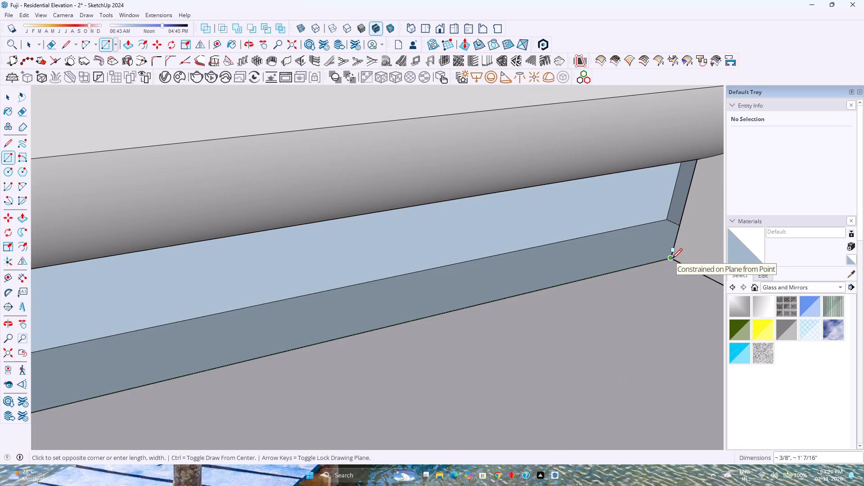
pyautogui.press('Right')
pyautogui.click(672, 256)
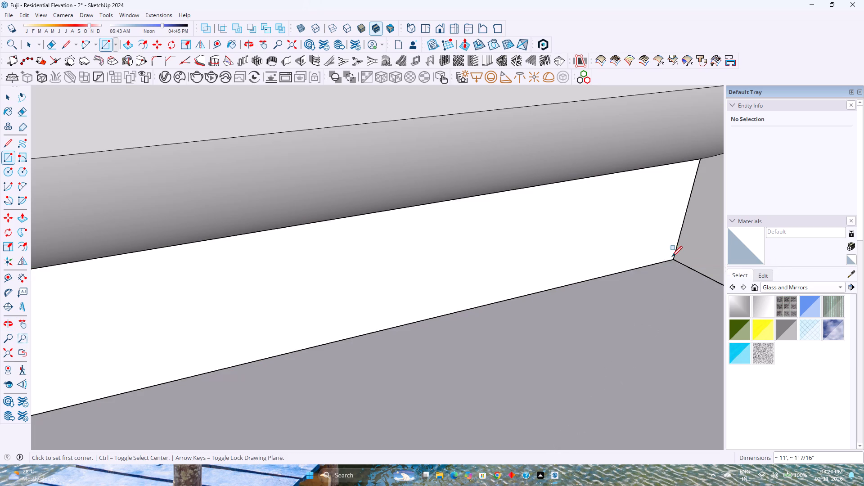
pyautogui.press('space')
pyautogui.scroll(-2, 633, 278)
pyautogui.press('Escape')
# Draw a short line across the bottom of the narrow gap between the front wall and the new side wall.
pyautogui.scroll(-5, 630, 283)
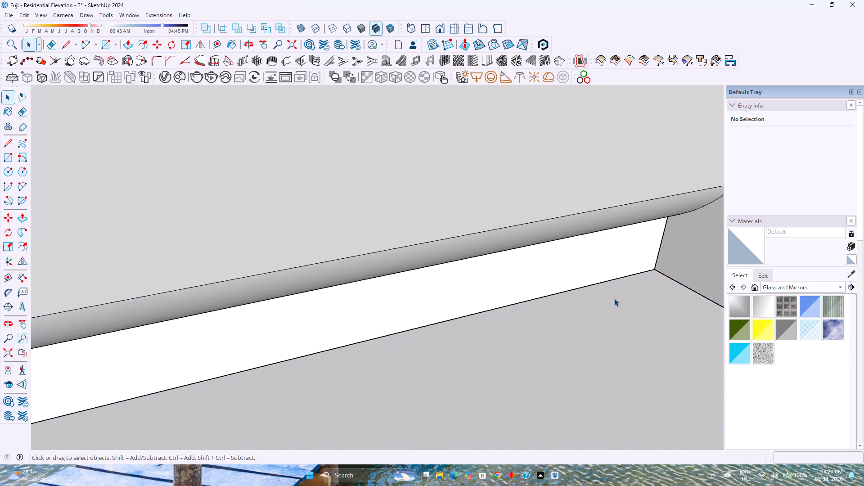
pyautogui.moveTo(596, 308); pyautogui.dragTo(668, 279, button='middle')
pyautogui.scroll(-9, 670, 278)
pyautogui.moveTo(509, 328); pyautogui.dragTo(622, 286, button='middle')
pyautogui.middleClick(626, 286)
pyautogui.scroll(2, 456, 338)
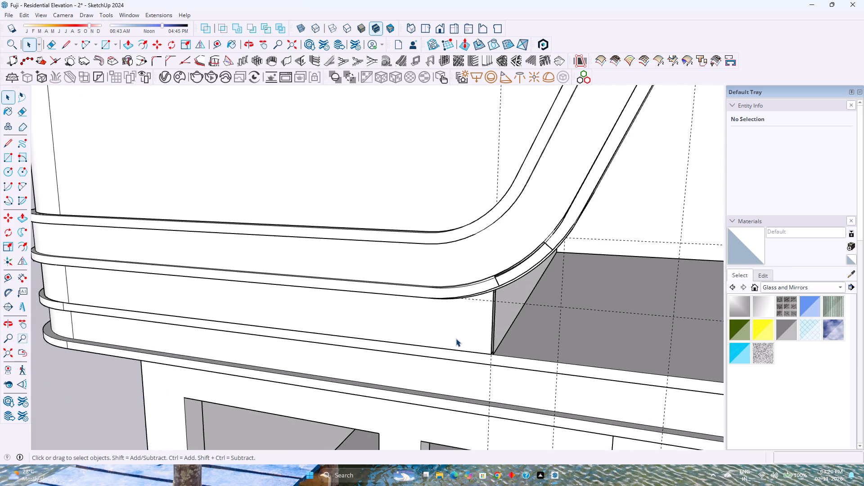
pyautogui.scroll(20, 456, 338)
pyautogui.scroll(2, 456, 338)
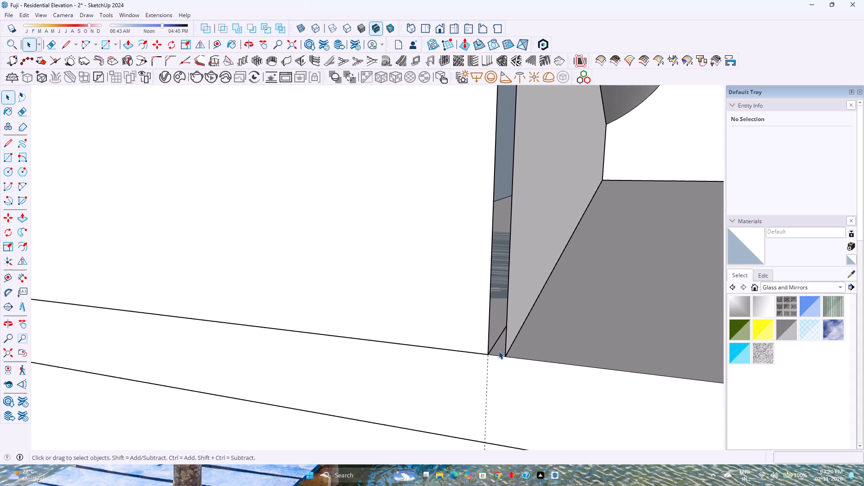
pyautogui.scroll(5, 506, 369)
pyautogui.press('l')
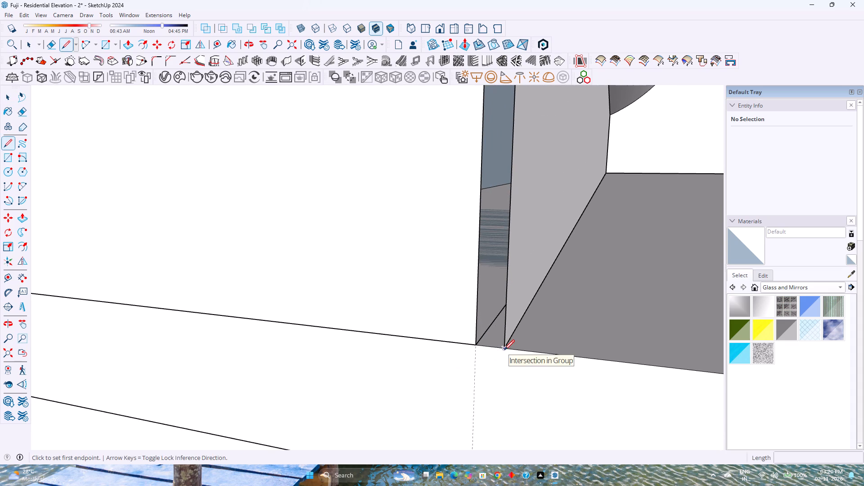
pyautogui.click(504, 350)
pyautogui.click(474, 345)
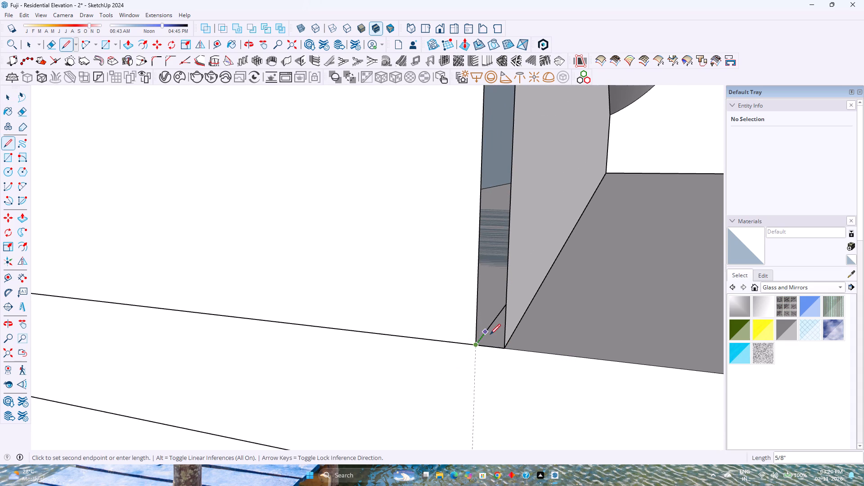
pyautogui.keyDown('shift'); pyautogui.moveTo(491, 331); pyautogui.dragTo(504, 445, button='middle'); pyautogui.keyUp('shift')
pyautogui.press('space')
# Hide the slanted, rounded frame group covering the lower arc's front corner.
pyautogui.scroll(-16, 499, 387)
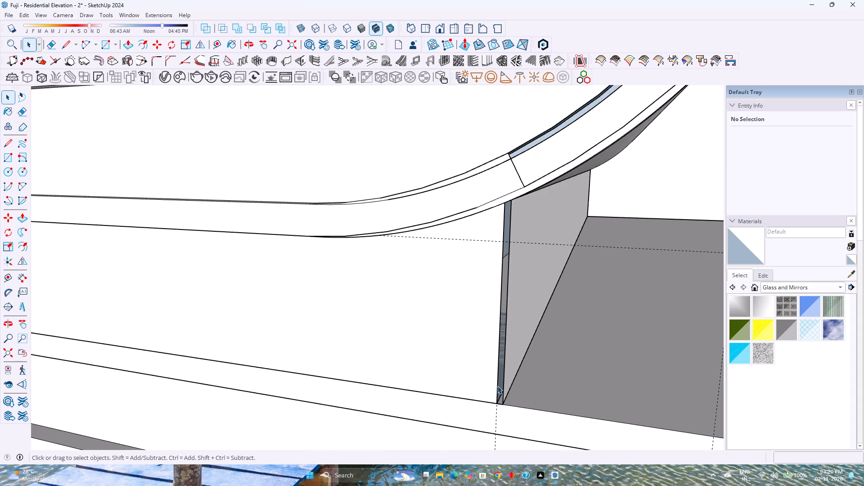
pyautogui.scroll(-3, 497, 386)
pyautogui.moveTo(535, 270); pyautogui.dragTo(580, 338, button='middle')
pyautogui.keyDown('shift'); pyautogui.moveTo(594, 302); pyautogui.dragTo(557, 341, button='middle'); pyautogui.keyUp('shift')
pyautogui.scroll(2, 541, 367)
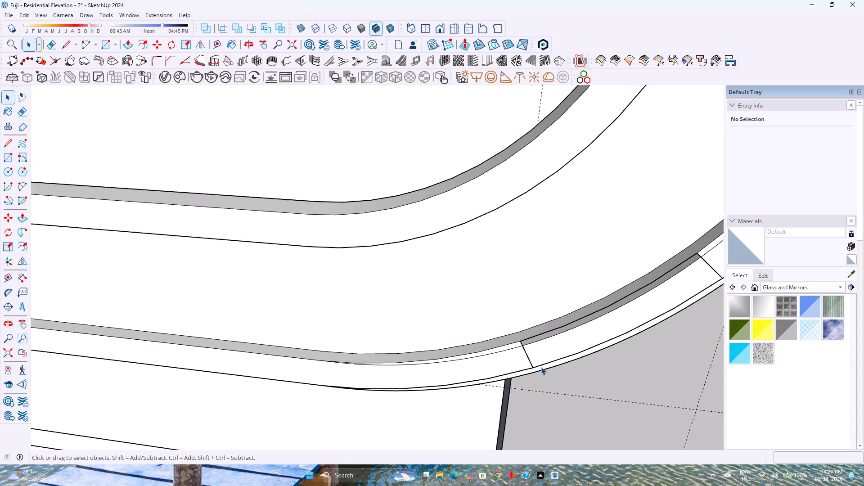
pyautogui.scroll(3, 541, 367)
pyautogui.moveTo(535, 362); pyautogui.dragTo(471, 324, button='middle')
pyautogui.middleClick(470, 324)
pyautogui.scroll(3, 497, 353)
pyautogui.click(505, 369)
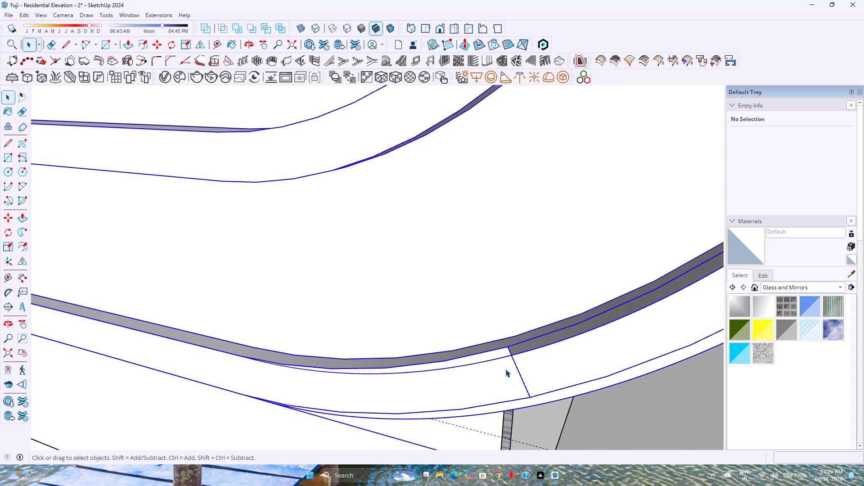
pyautogui.rightClick(505, 369)
pyautogui.click(558, 155)
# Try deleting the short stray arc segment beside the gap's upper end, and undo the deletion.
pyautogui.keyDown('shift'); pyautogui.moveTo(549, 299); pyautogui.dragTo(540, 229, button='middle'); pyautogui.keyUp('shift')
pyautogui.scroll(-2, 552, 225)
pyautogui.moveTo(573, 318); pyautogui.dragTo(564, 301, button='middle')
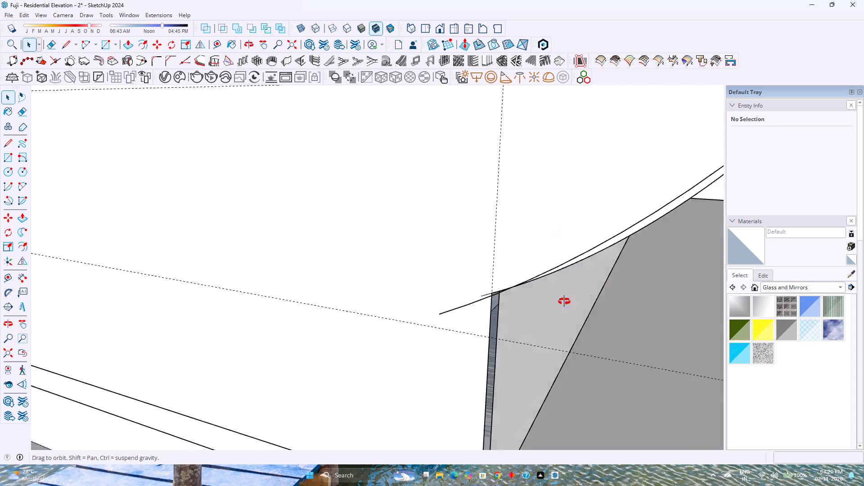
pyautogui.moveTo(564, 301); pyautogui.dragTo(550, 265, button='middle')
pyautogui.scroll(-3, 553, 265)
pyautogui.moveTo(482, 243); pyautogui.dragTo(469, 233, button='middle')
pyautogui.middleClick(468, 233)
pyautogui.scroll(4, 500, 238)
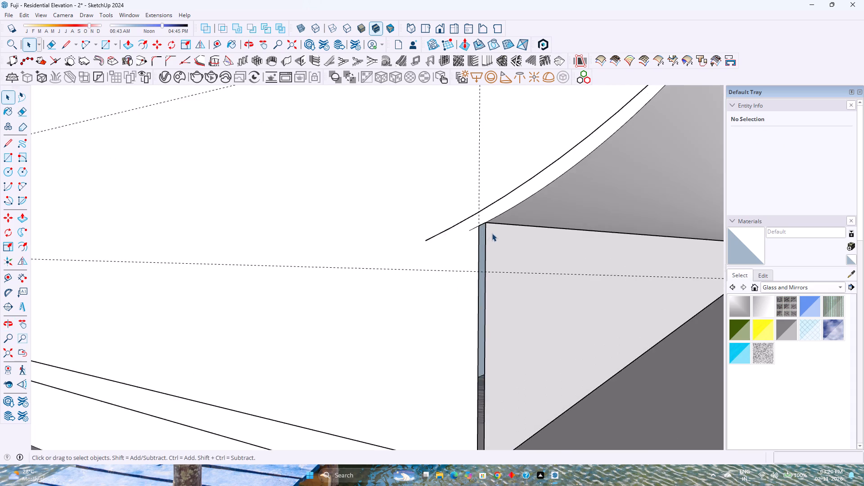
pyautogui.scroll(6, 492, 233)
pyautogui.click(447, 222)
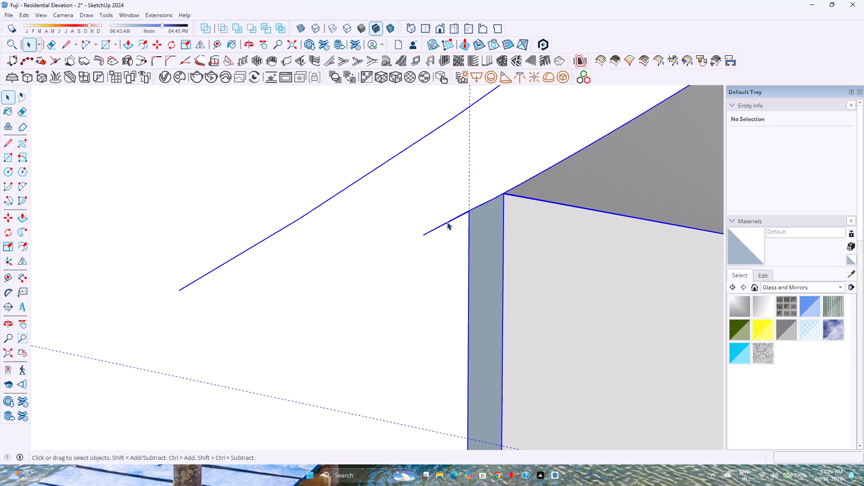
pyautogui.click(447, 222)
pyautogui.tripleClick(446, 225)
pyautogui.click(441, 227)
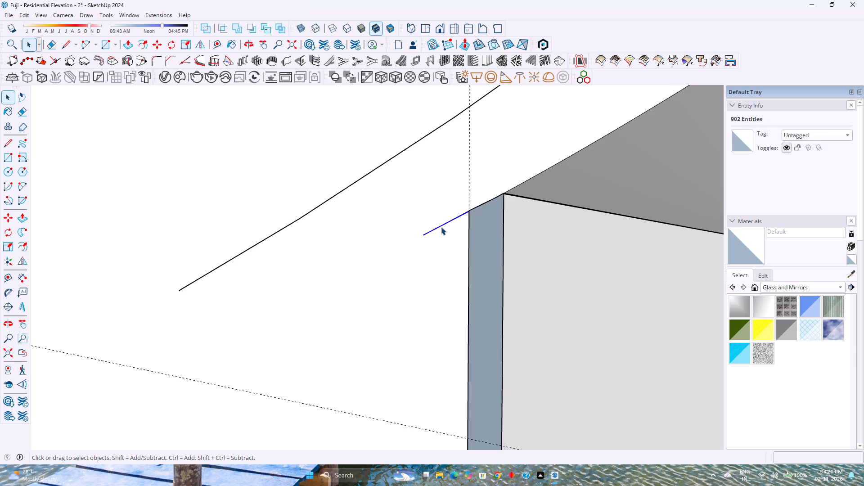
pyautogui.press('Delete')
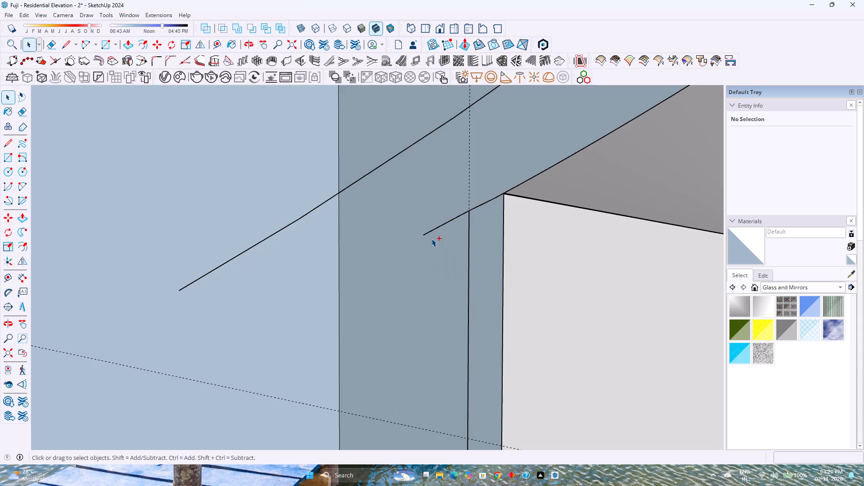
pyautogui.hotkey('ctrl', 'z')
# Draw a short line across the top of the narrow gap, joining the front wall's corner to the side wall's corner.
pyautogui.press('l')
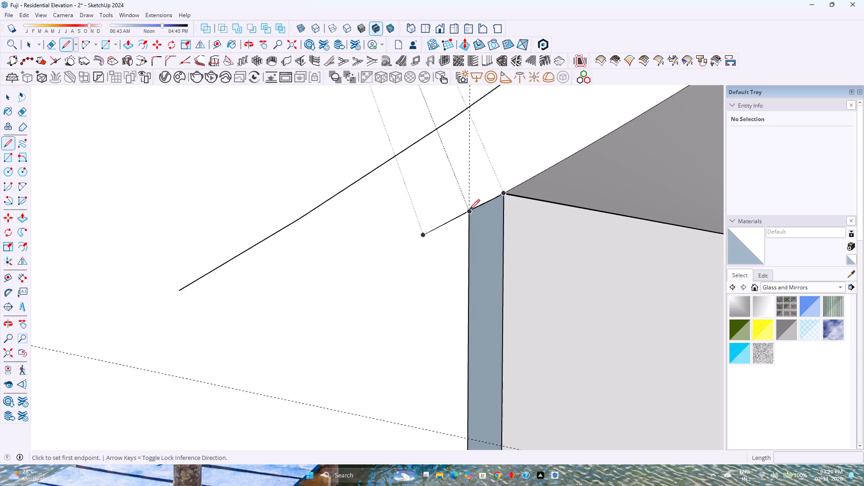
pyautogui.click(469, 210)
pyautogui.click(502, 196)
# Draw a narrow upright rectangle over the gap strip, from its upper front-wall corner down to the base line.
pyautogui.moveTo(504, 237); pyautogui.dragTo(580, 253, button='middle')
pyautogui.scroll(-5, 577, 251)
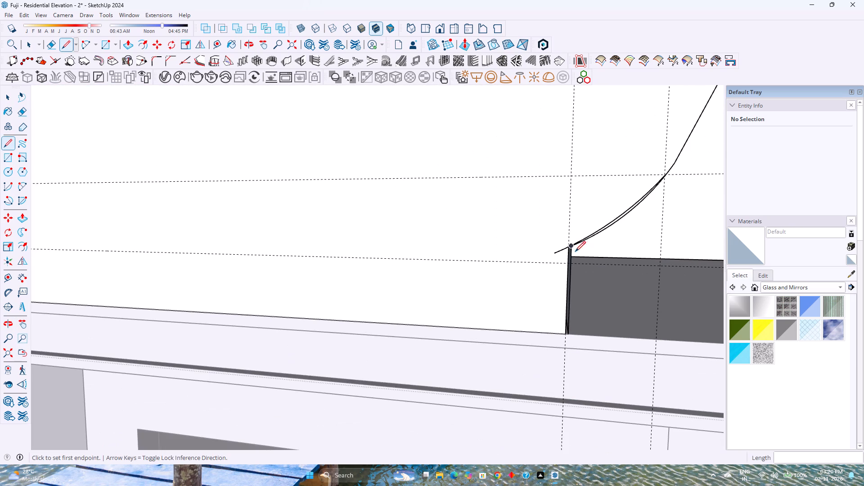
pyautogui.scroll(5, 567, 328)
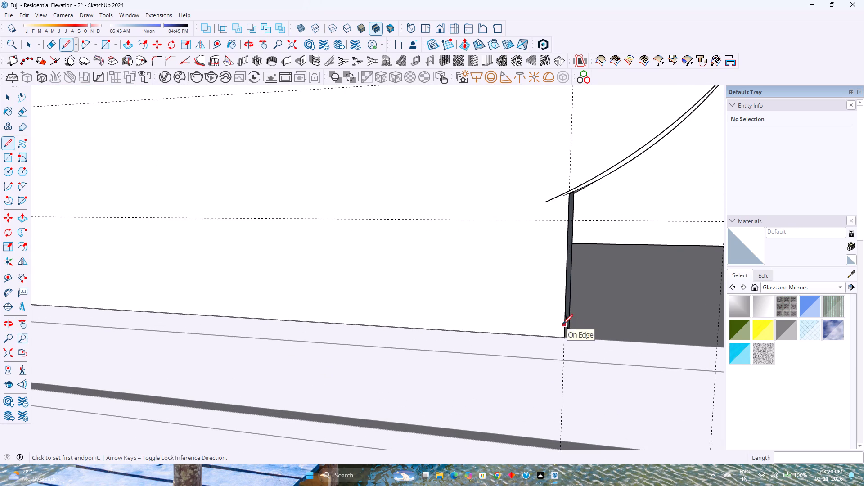
pyautogui.press('r')
pyautogui.scroll(10, 570, 196)
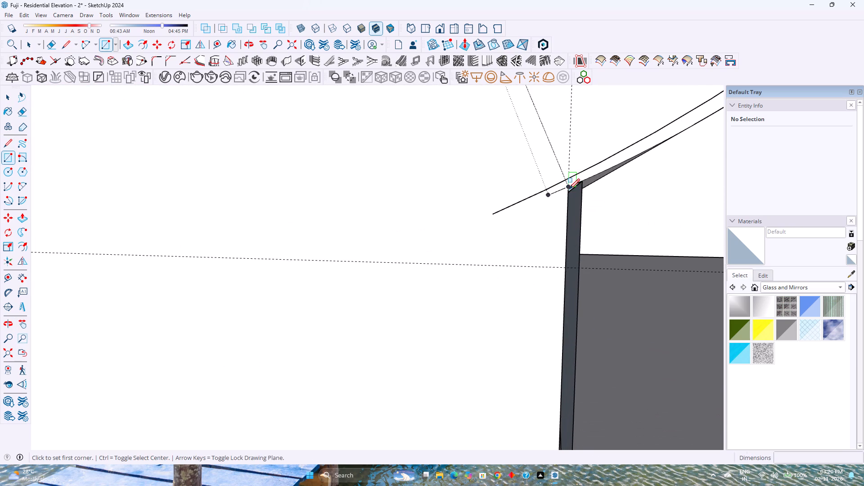
pyautogui.click(569, 189)
pyautogui.scroll(-5, 583, 285)
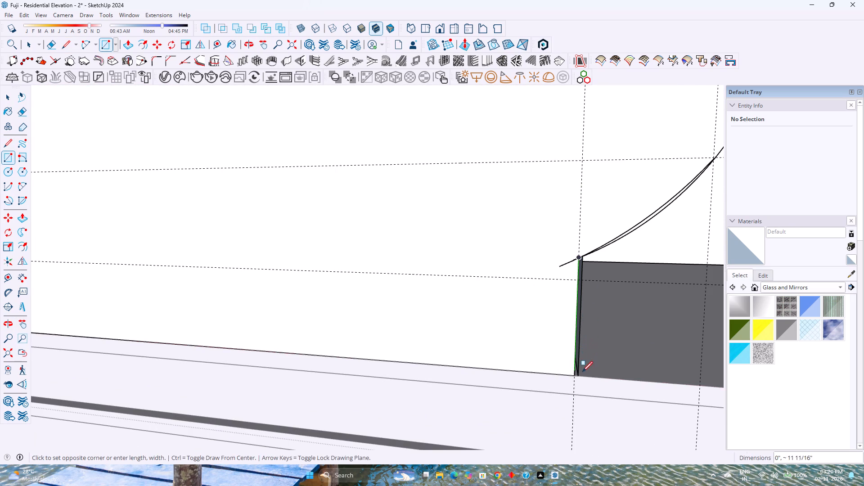
pyautogui.scroll(9, 580, 376)
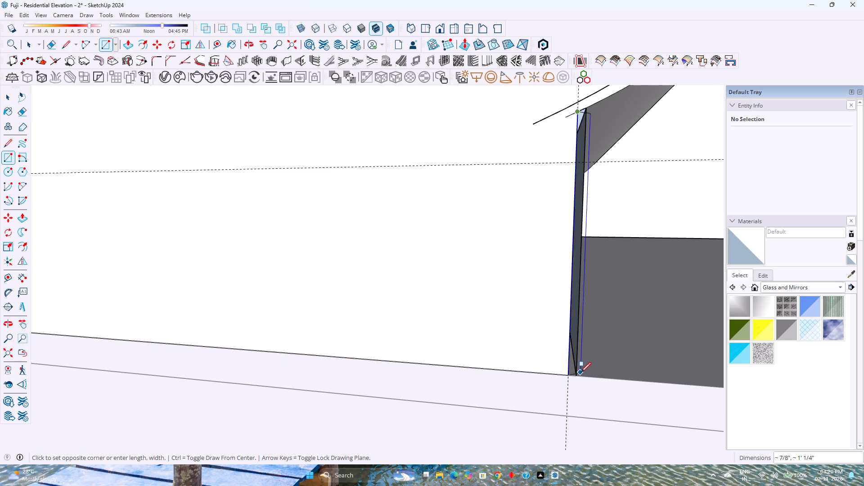
pyautogui.click(580, 376)
pyautogui.keyDown('shift'); pyautogui.moveTo(596, 252); pyautogui.dragTo(521, 417, button='middle'); pyautogui.keyUp('shift')
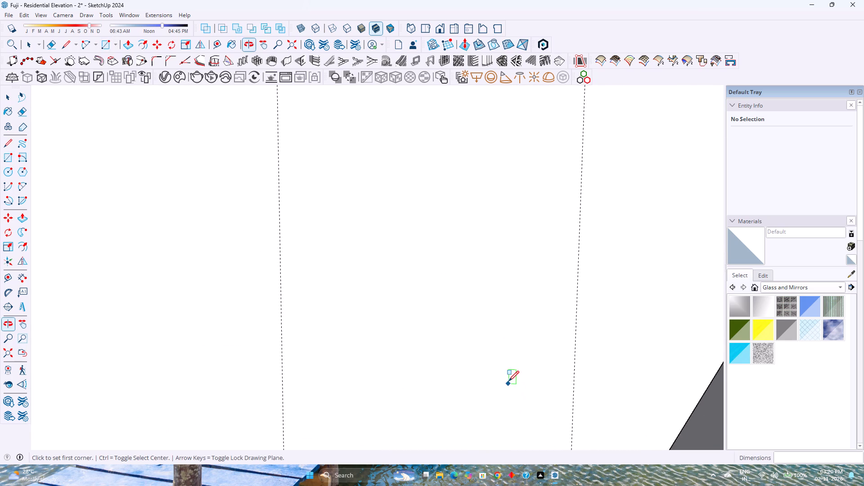
# Delete the leftover arc running alongside the opening's lower rounded corner on the front wall.
pyautogui.scroll(-4, 508, 378)
pyautogui.keyDown('shift'); pyautogui.moveTo(505, 420); pyautogui.dragTo(495, 301, button='middle'); pyautogui.keyUp('shift')
pyautogui.keyDown('shift'); pyautogui.middleClick(496, 296); pyautogui.keyUp('shift')
pyautogui.scroll(-3, 501, 286)
pyautogui.press('space')
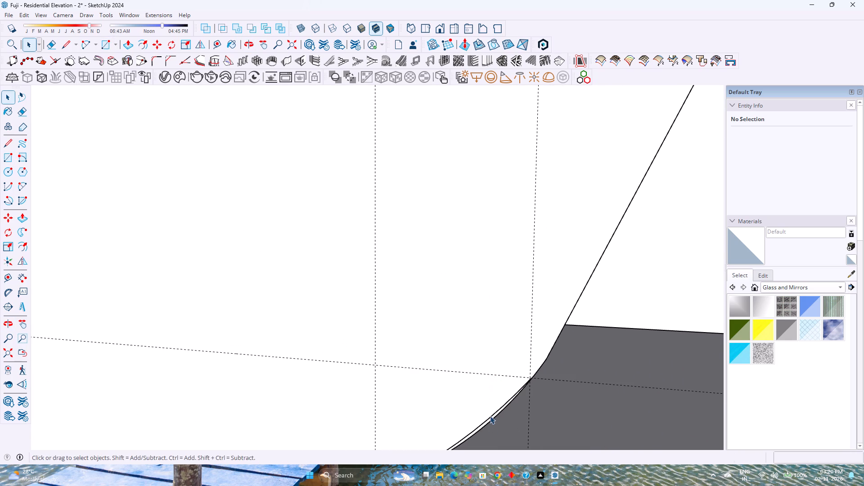
pyautogui.click(490, 414)
pyautogui.click(492, 416)
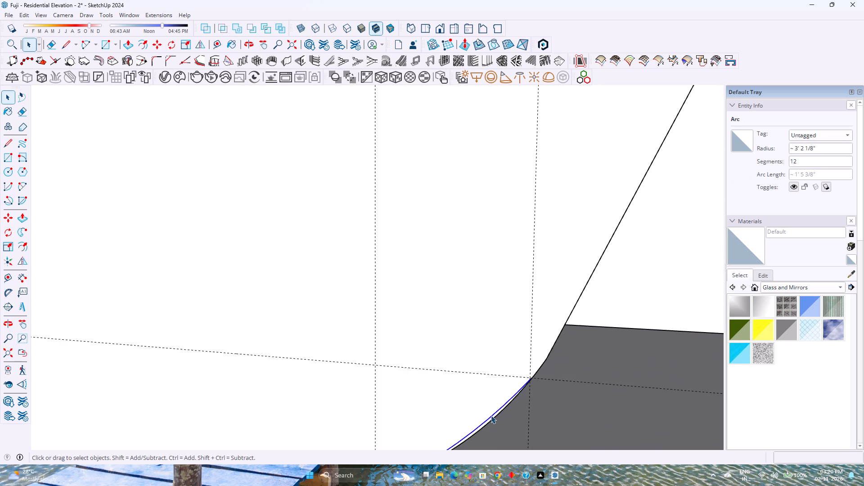
pyautogui.press('Delete')
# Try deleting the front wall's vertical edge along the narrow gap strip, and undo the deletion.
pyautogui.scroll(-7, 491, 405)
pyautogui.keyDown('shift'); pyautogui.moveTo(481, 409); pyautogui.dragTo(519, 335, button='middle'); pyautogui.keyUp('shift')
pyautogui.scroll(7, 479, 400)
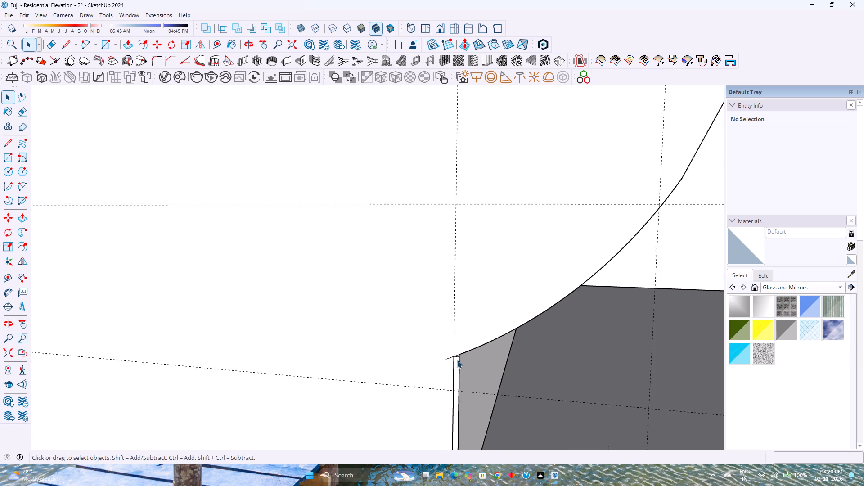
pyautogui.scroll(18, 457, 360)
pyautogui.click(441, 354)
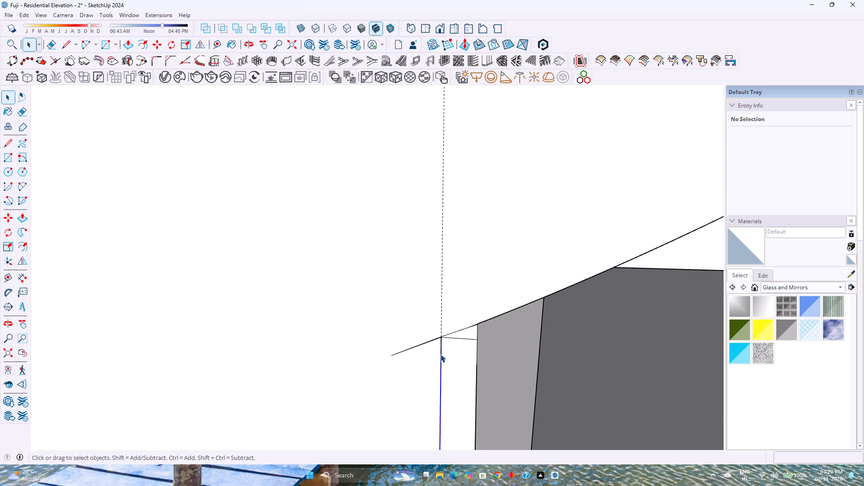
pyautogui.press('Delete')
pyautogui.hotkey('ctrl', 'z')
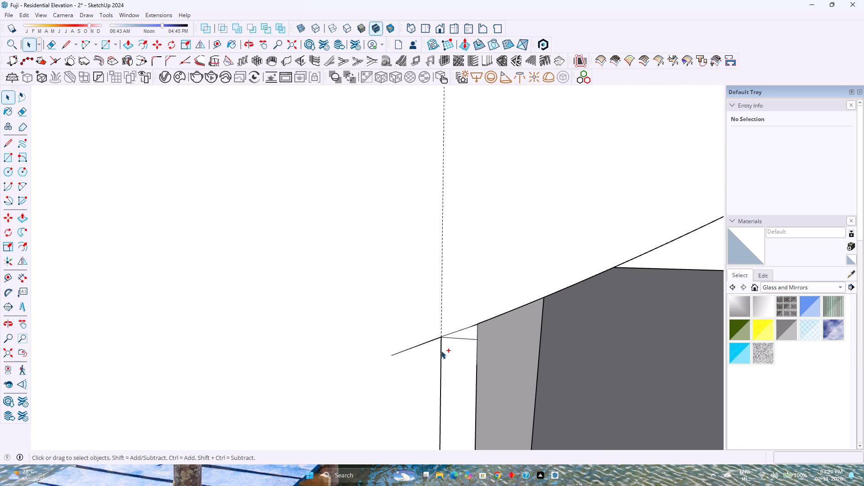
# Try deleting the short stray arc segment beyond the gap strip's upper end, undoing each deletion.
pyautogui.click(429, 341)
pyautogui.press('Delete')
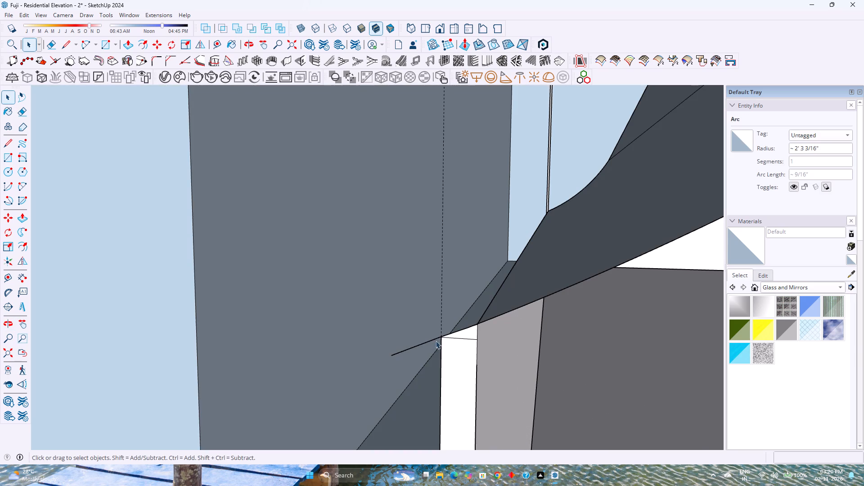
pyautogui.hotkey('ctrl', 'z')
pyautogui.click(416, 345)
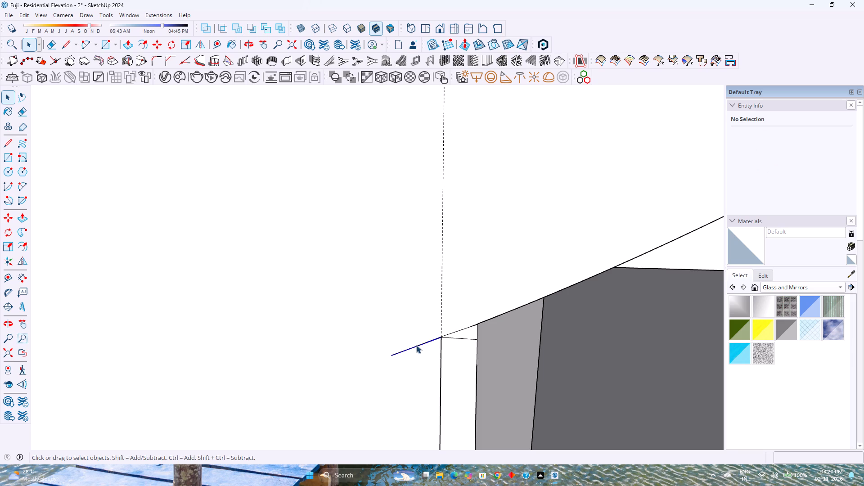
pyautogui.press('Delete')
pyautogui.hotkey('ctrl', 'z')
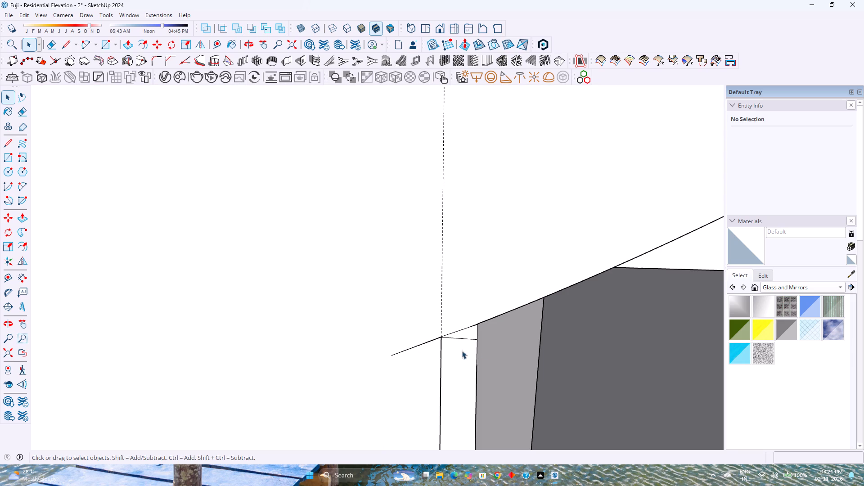
# Delete the short line crossing the top of the narrow gap strip.
pyautogui.click(467, 341)
pyautogui.click(467, 341)
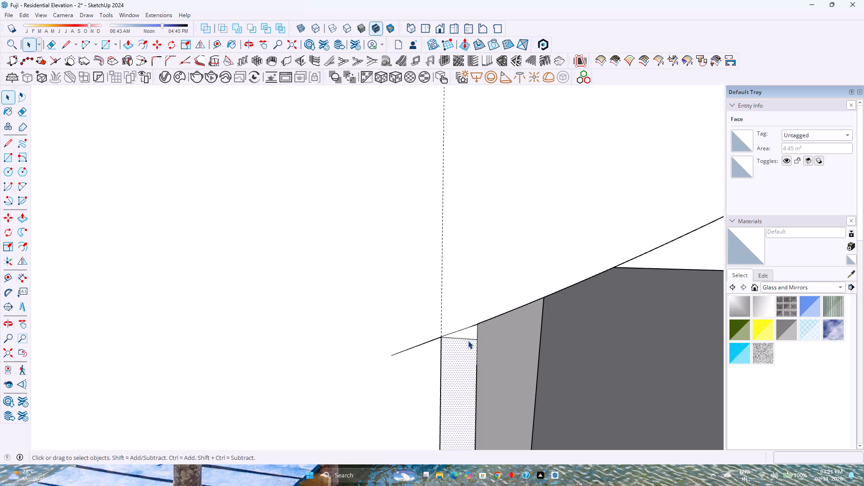
pyautogui.click(469, 340)
pyautogui.press('Delete')
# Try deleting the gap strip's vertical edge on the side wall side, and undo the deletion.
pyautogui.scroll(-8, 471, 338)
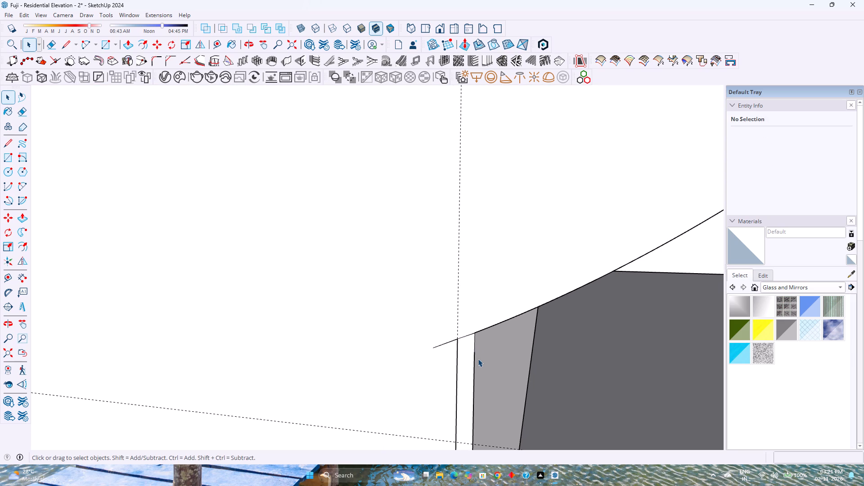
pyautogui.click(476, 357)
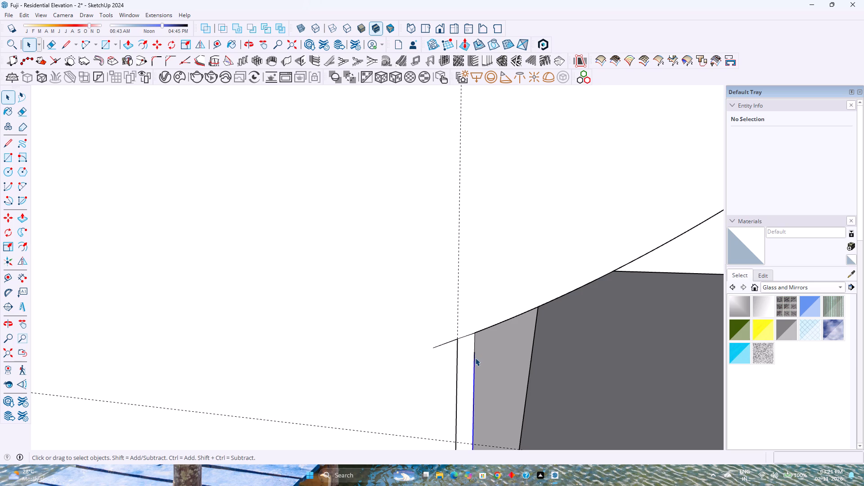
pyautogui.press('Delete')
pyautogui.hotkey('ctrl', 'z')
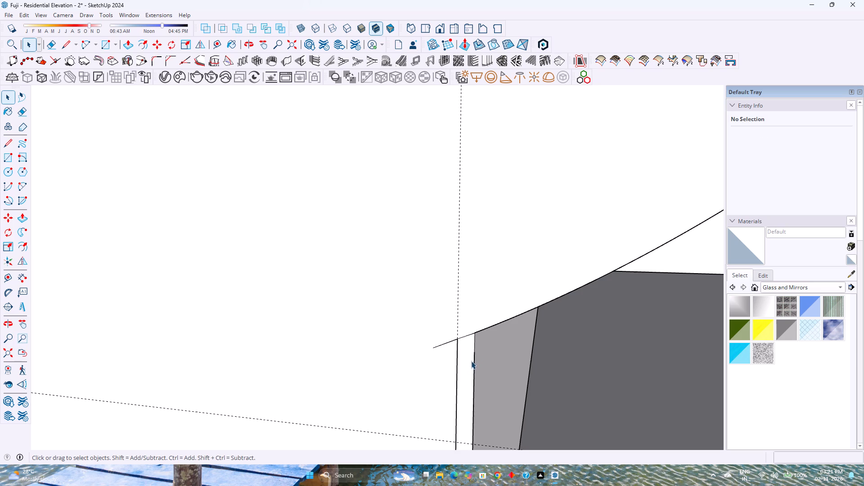
# Delete the lower of the two closely spaced horizontal guides near the front wall's base.
pyautogui.scroll(-20, 471, 361)
pyautogui.scroll(-11, 471, 361)
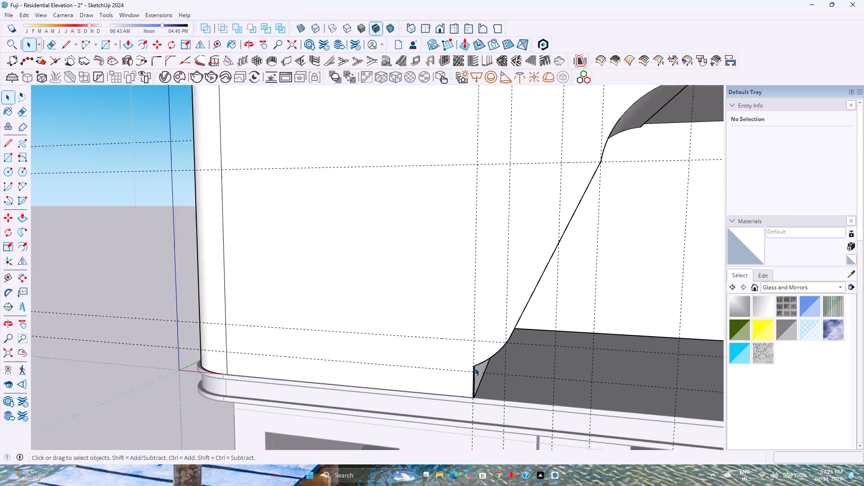
pyautogui.scroll(-1, 475, 368)
pyautogui.moveTo(473, 373); pyautogui.dragTo(483, 350, button='middle')
pyautogui.scroll(-5, 488, 349)
pyautogui.moveTo(471, 365); pyautogui.dragTo(488, 354, button='middle')
pyautogui.moveTo(491, 354); pyautogui.dragTo(433, 435, button='middle')
pyautogui.moveTo(467, 358); pyautogui.dragTo(595, 359, button='middle')
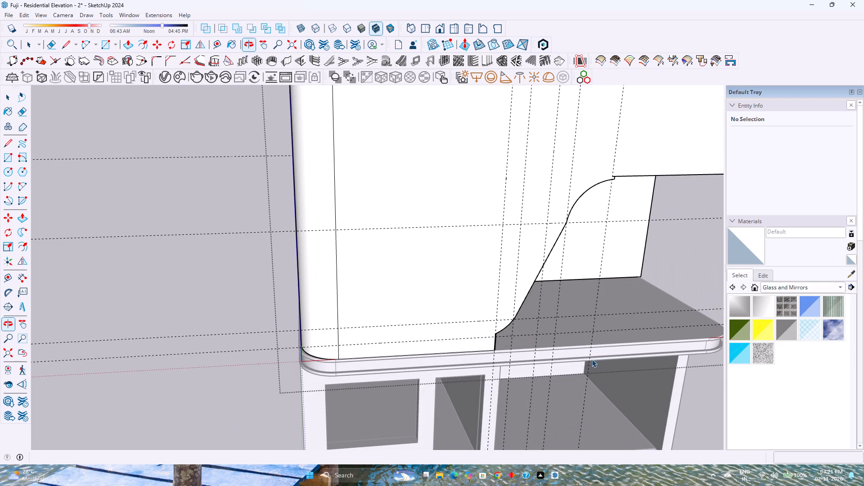
pyautogui.keyDown('shift'); pyautogui.moveTo(567, 360); pyautogui.dragTo(441, 366, button='middle'); pyautogui.keyUp('shift')
pyautogui.moveTo(401, 370); pyautogui.dragTo(499, 394, button='middle')
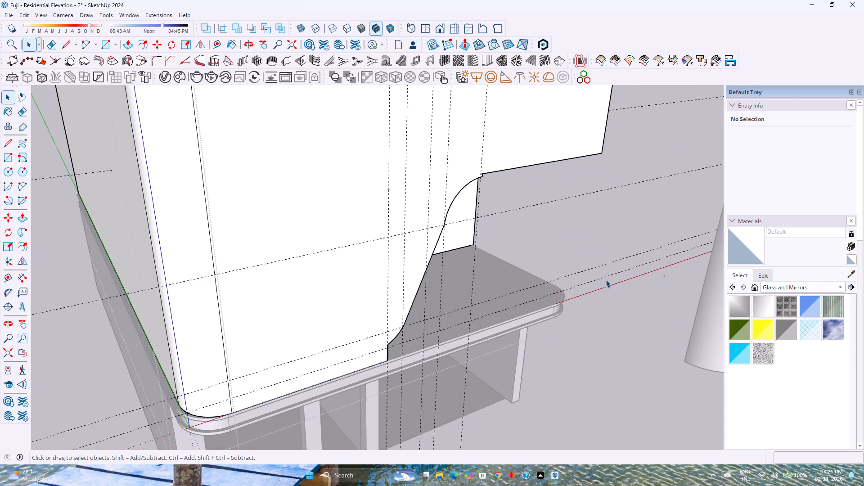
pyautogui.moveTo(639, 260); pyautogui.dragTo(685, 306)
pyautogui.press('Delete')
pyautogui.moveTo(665, 310); pyautogui.dragTo(658, 282)
pyautogui.moveTo(658, 282); pyautogui.dragTo(641, 253)
pyautogui.press('Delete')
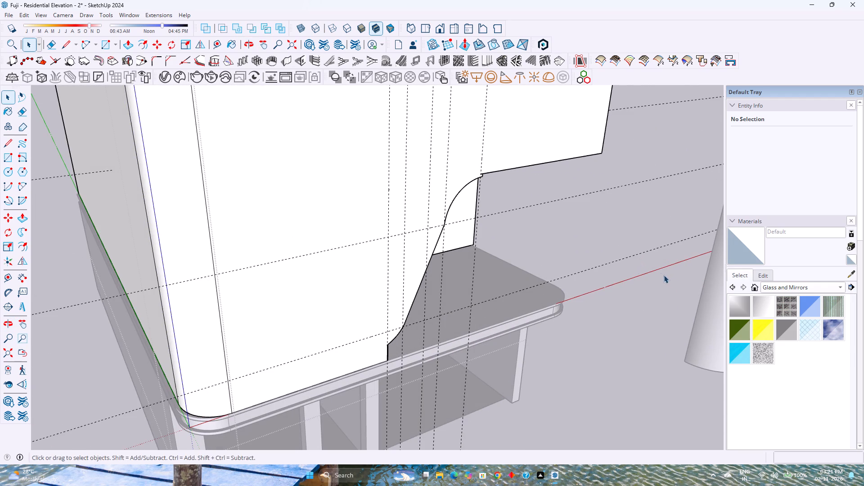
# Close the wall group and delete the tiny stray element floating beside the upper slab.
pyautogui.moveTo(678, 297); pyautogui.dragTo(653, 268)
pyautogui.press('Escape')
pyautogui.moveTo(673, 299); pyautogui.dragTo(648, 262)
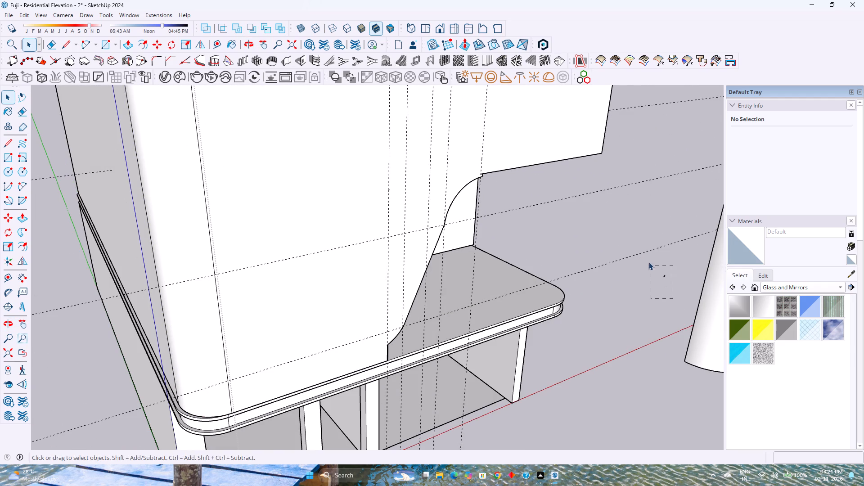
pyautogui.moveTo(648, 262); pyautogui.dragTo(645, 258)
pyautogui.press('Delete')
# Unhide the slanted, rounded frame around the front wall, working outside the wall group.
pyautogui.moveTo(632, 298); pyautogui.dragTo(591, 276, button='middle')
pyautogui.scroll(-2, 531, 251)
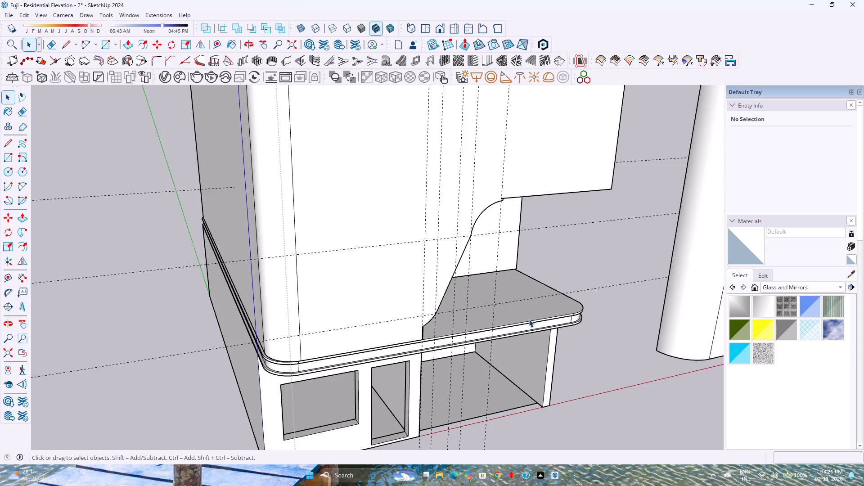
pyautogui.moveTo(529, 320); pyautogui.dragTo(497, 299, button='middle')
pyautogui.middleClick(497, 299)
pyautogui.doubleClick(315, 203)
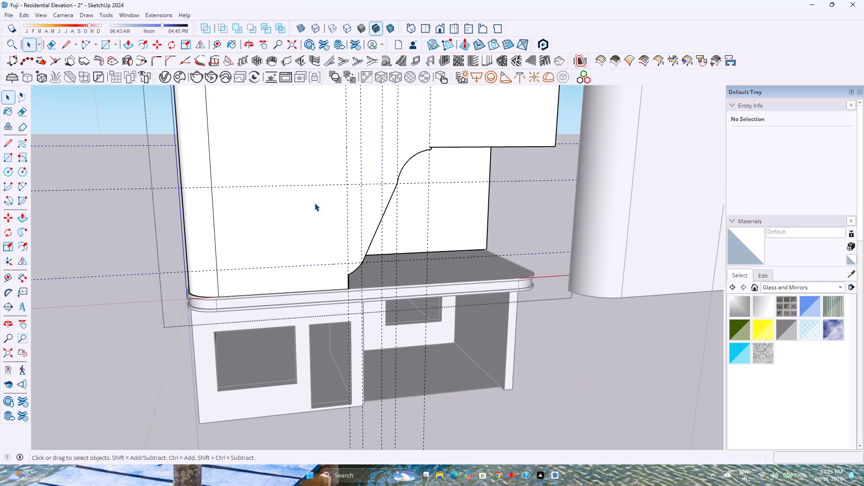
pyautogui.click(24, 16)
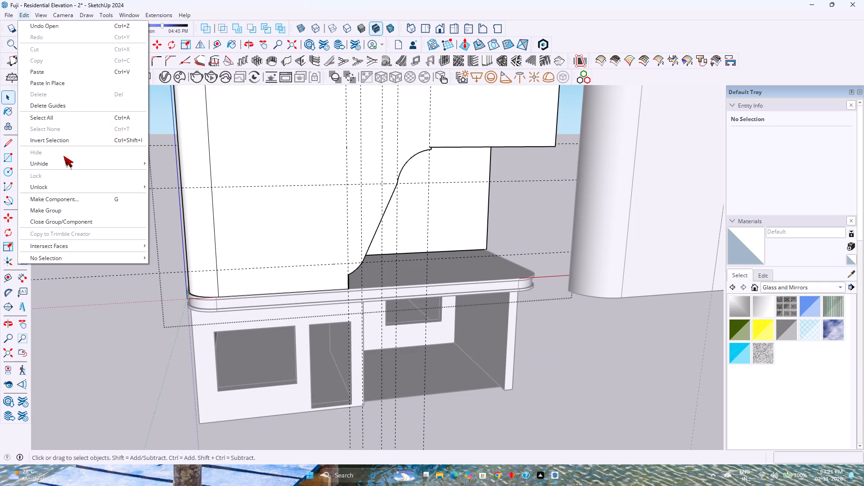
pyautogui.click(190, 187)
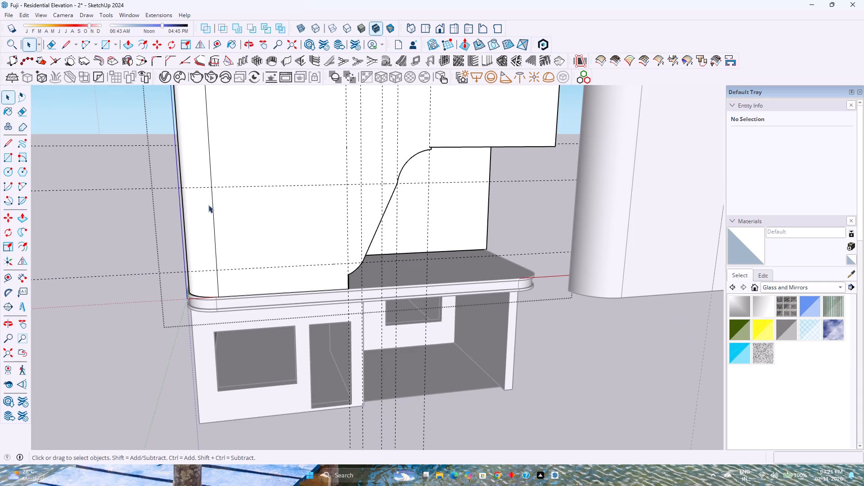
pyautogui.doubleClick(237, 210)
pyautogui.scroll(-1, 255, 223)
pyautogui.press('Escape')
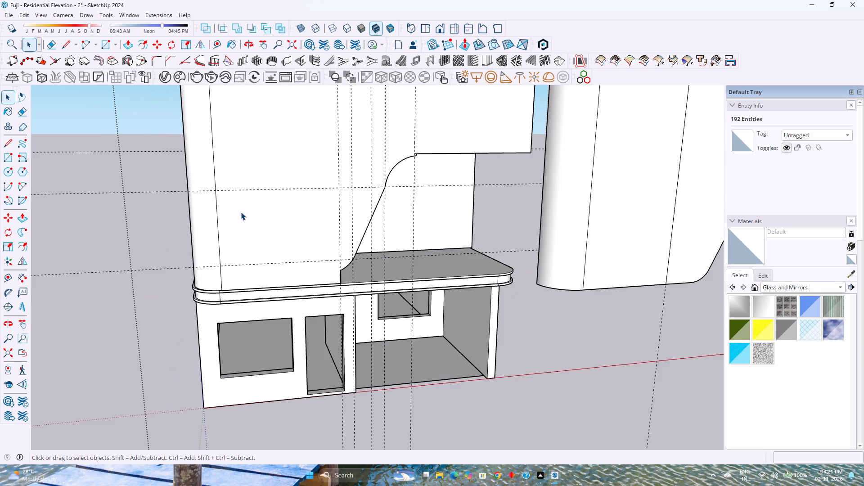
pyautogui.click(23, 16)
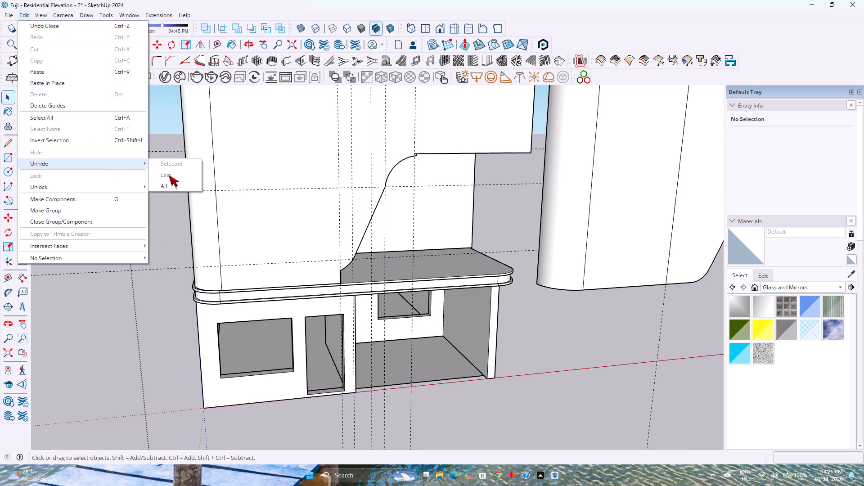
pyautogui.click(174, 181)
# Examine the restored frame, the front wall opening and the separate facade panel from several angles.
pyautogui.keyDown('shift'); pyautogui.moveTo(313, 213); pyautogui.dragTo(382, 286, button='middle'); pyautogui.keyUp('shift')
pyautogui.moveTo(386, 291); pyautogui.dragTo(383, 291, button='middle')
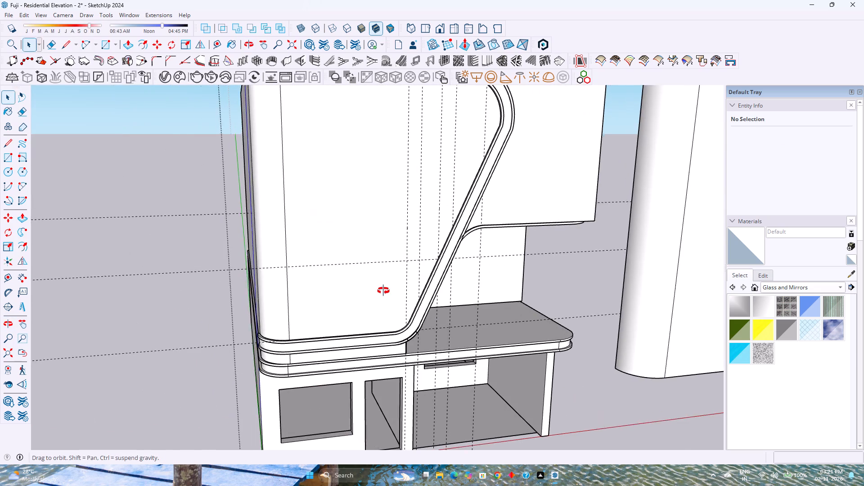
pyautogui.moveTo(383, 291); pyautogui.dragTo(333, 263, button='middle')
pyautogui.keyDown('shift'); pyautogui.moveTo(332, 259); pyautogui.dragTo(401, 349, button='middle'); pyautogui.keyUp('shift')
pyautogui.moveTo(381, 324); pyautogui.dragTo(328, 301, button='middle')
pyautogui.scroll(-5, 324, 293)
pyautogui.keyDown('shift'); pyautogui.moveTo(338, 292); pyautogui.dragTo(333, 319, button='middle'); pyautogui.keyUp('shift')
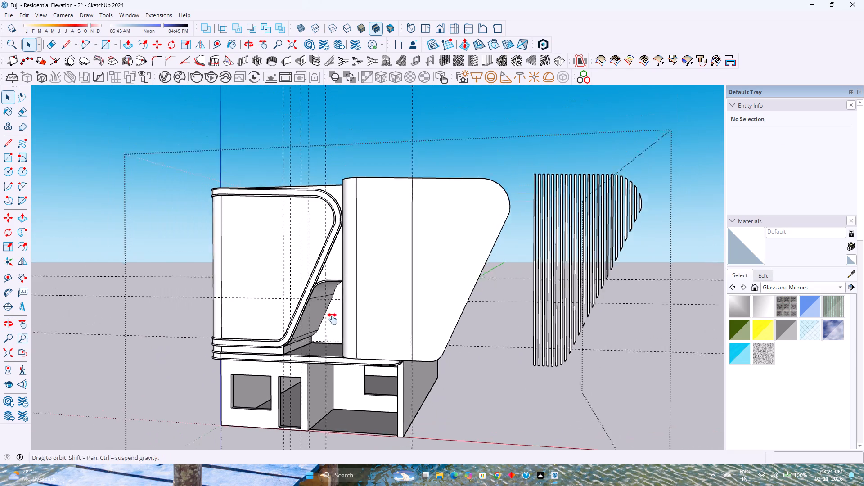
pyautogui.keyDown('shift'); pyautogui.moveTo(333, 319); pyautogui.dragTo(333, 320, button='middle'); pyautogui.keyUp('shift')
pyautogui.moveTo(457, 290); pyautogui.dragTo(452, 359, button='middle')
# Open the separate facade panel group and push its large slanted, rounded face inward by 0.5".
pyautogui.click(433, 321)
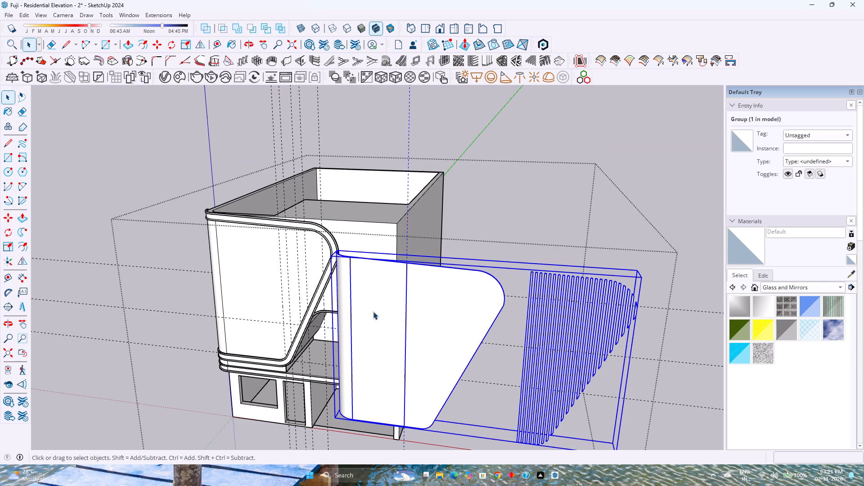
pyautogui.doubleClick(457, 310)
pyautogui.click(441, 332)
pyautogui.scroll(3, 443, 332)
pyautogui.moveTo(443, 332); pyautogui.dragTo(389, 410, button='middle')
pyautogui.scroll(9, 446, 347)
pyautogui.moveTo(401, 291); pyautogui.dragTo(375, 320, button='middle')
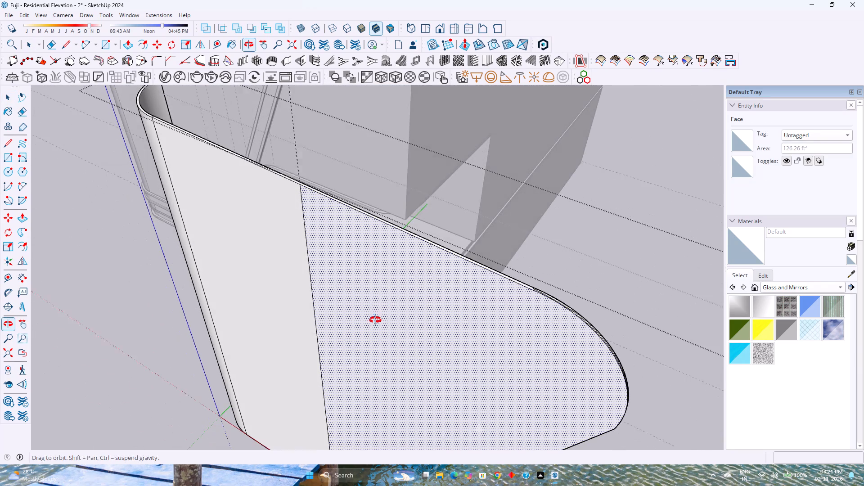
pyautogui.moveTo(375, 320); pyautogui.dragTo(375, 321, button='middle')
pyautogui.press('p')
pyautogui.click(375, 317)
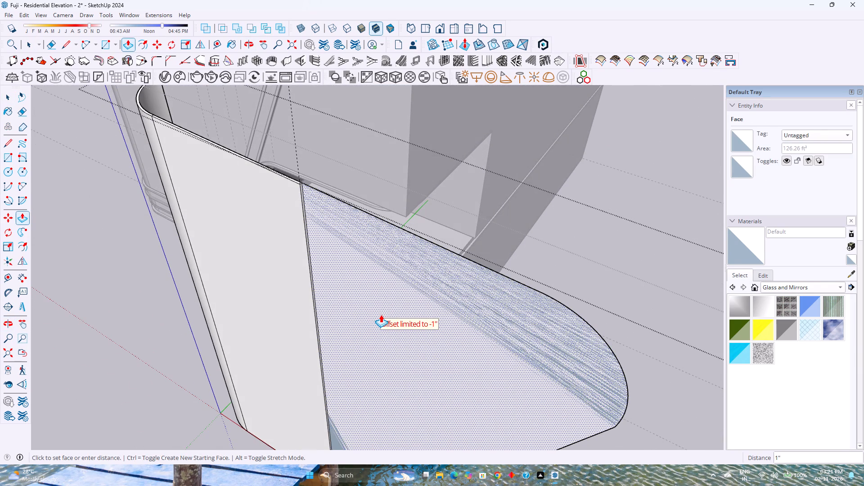
pyautogui.write('0.5')
pyautogui.press('Return')
pyautogui.press('space')
# Move the vertical fins group onto the facade panel's recessed face, snapping its top corner to the recess's upper corner, and close the panel group.
pyautogui.scroll(-5, 381, 315)
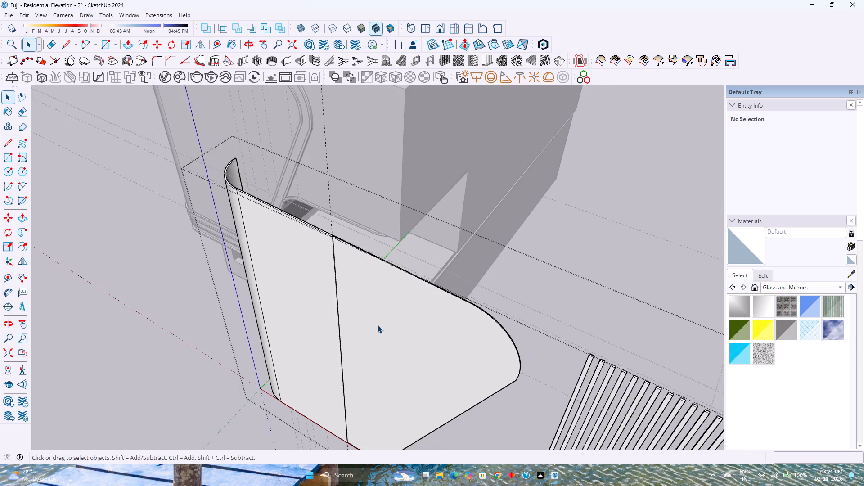
pyautogui.scroll(-2, 378, 325)
pyautogui.click(544, 379)
pyautogui.press('m')
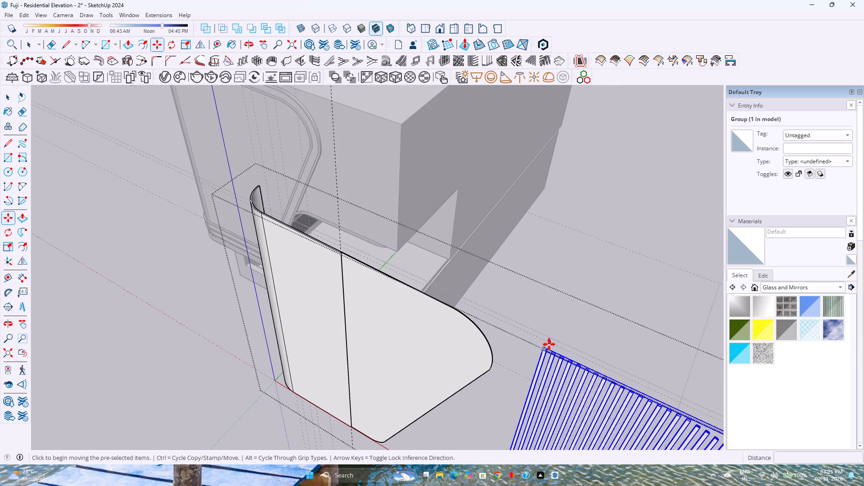
pyautogui.scroll(9, 549, 344)
pyautogui.click(530, 355)
pyautogui.scroll(-4, 429, 324)
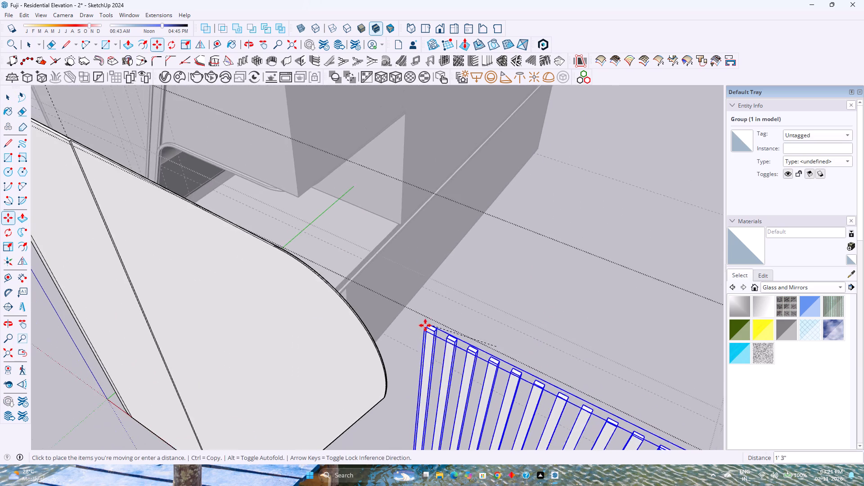
pyautogui.keyDown('shift'); pyautogui.moveTo(413, 327); pyautogui.dragTo(498, 437, button='middle'); pyautogui.keyUp('shift')
pyautogui.keyDown('shift'); pyautogui.moveTo(187, 256); pyautogui.dragTo(318, 241, button='middle'); pyautogui.keyUp('shift')
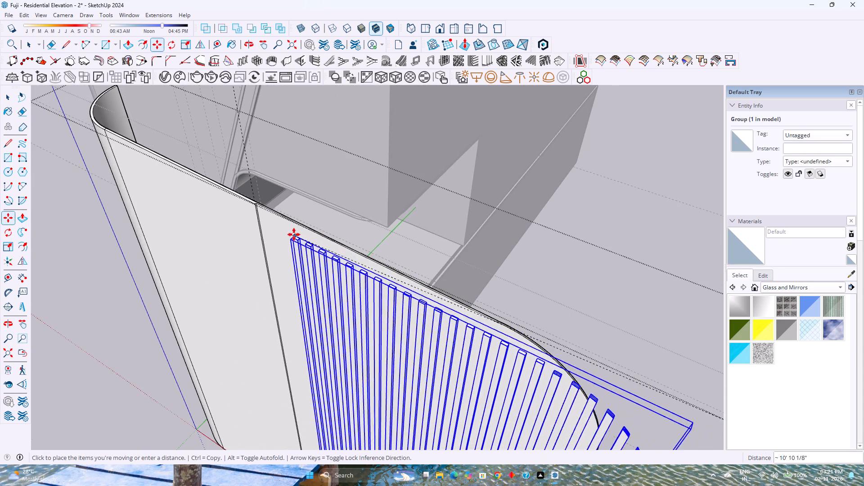
pyautogui.scroll(13, 272, 211)
pyautogui.scroll(-1, 264, 209)
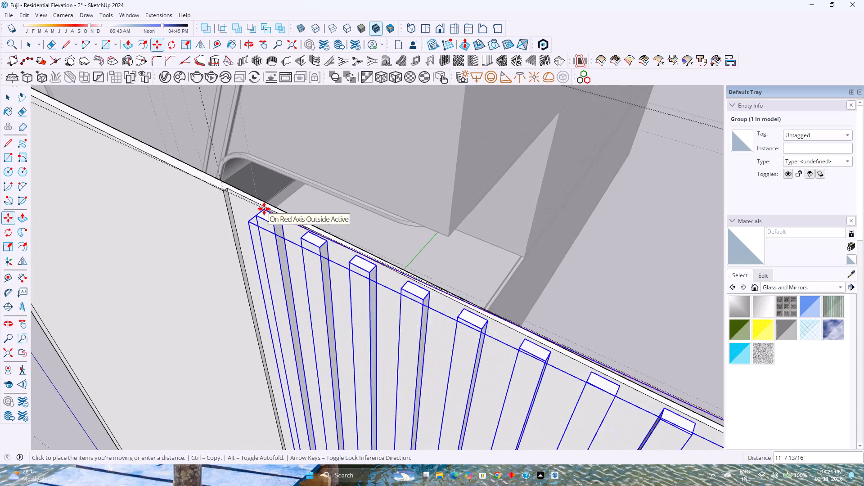
pyautogui.scroll(-2, 264, 209)
pyautogui.scroll(8, 235, 192)
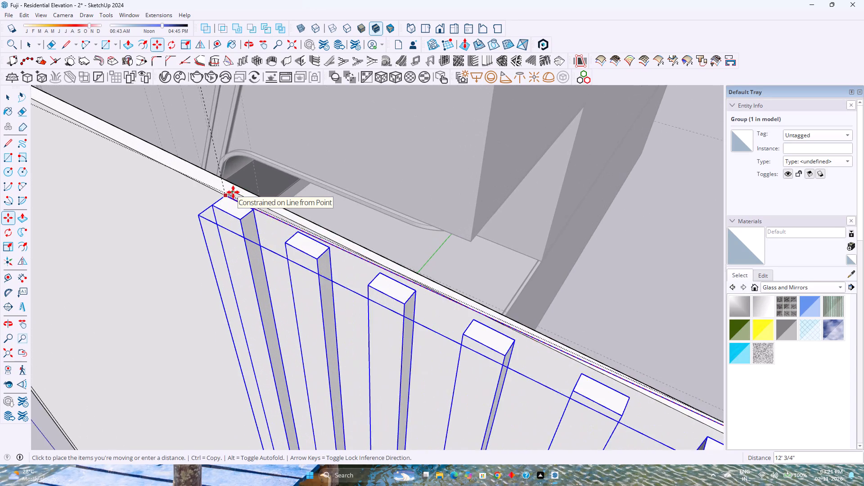
pyautogui.scroll(2, 233, 192)
pyautogui.moveTo(233, 194); pyautogui.dragTo(238, 290, button='middle')
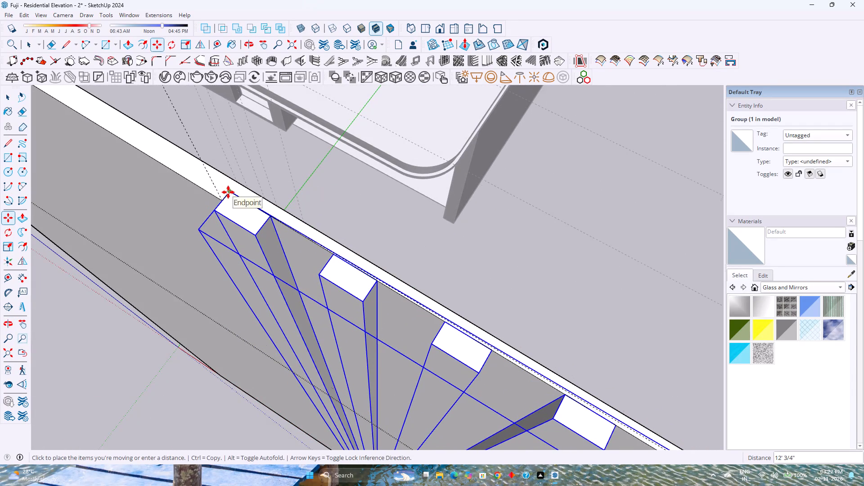
pyautogui.click(228, 192)
pyautogui.scroll(-14, 230, 193)
pyautogui.scroll(-4, 288, 224)
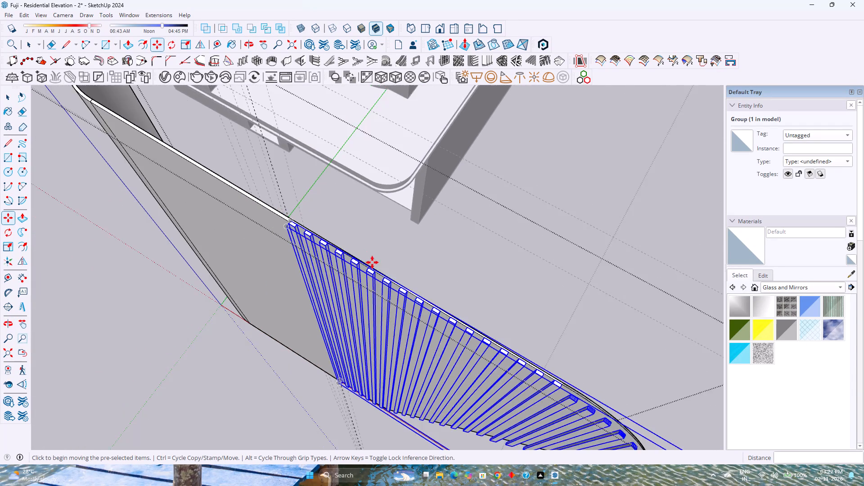
pyautogui.scroll(-3, 372, 262)
pyautogui.moveTo(419, 298); pyautogui.dragTo(424, 261, button='middle')
pyautogui.moveTo(452, 282); pyautogui.dragTo(488, 234, button='middle')
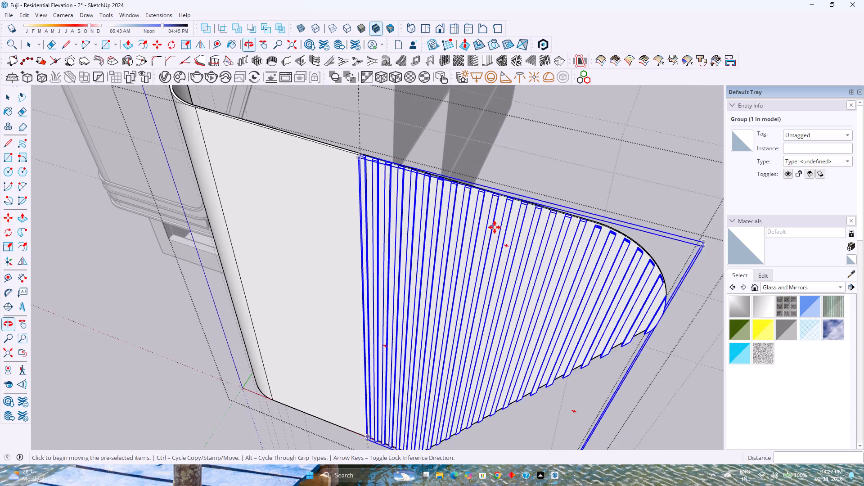
pyautogui.scroll(-2, 495, 227)
pyautogui.moveTo(539, 289); pyautogui.dragTo(510, 204, button='middle')
pyautogui.scroll(-1, 526, 224)
pyautogui.moveTo(559, 330); pyautogui.dragTo(551, 259, button='middle')
pyautogui.moveTo(553, 254); pyautogui.dragTo(563, 225, button='middle')
pyautogui.middleClick(563, 225)
pyautogui.middleClick(565, 222)
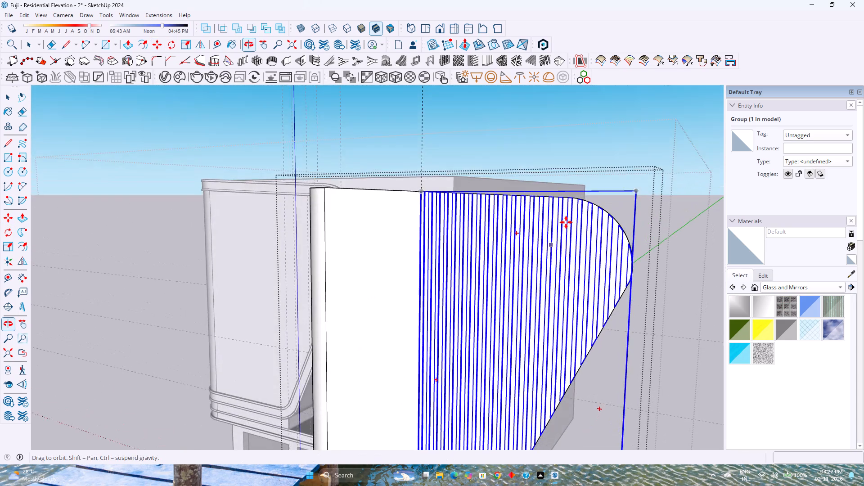
pyautogui.scroll(-6, 568, 224)
pyautogui.press('space')
pyautogui.press('Escape')
# Examine the fitted fins and the rounded facade panel beside the building from several angles.
pyautogui.scroll(1, 441, 284)
pyautogui.moveTo(445, 284); pyautogui.dragTo(535, 252, button='middle')
pyautogui.scroll(-3, 562, 251)
pyautogui.keyDown('shift'); pyautogui.moveTo(559, 261); pyautogui.dragTo(538, 263, button='middle'); pyautogui.keyUp('shift')
pyautogui.scroll(1, 538, 263)
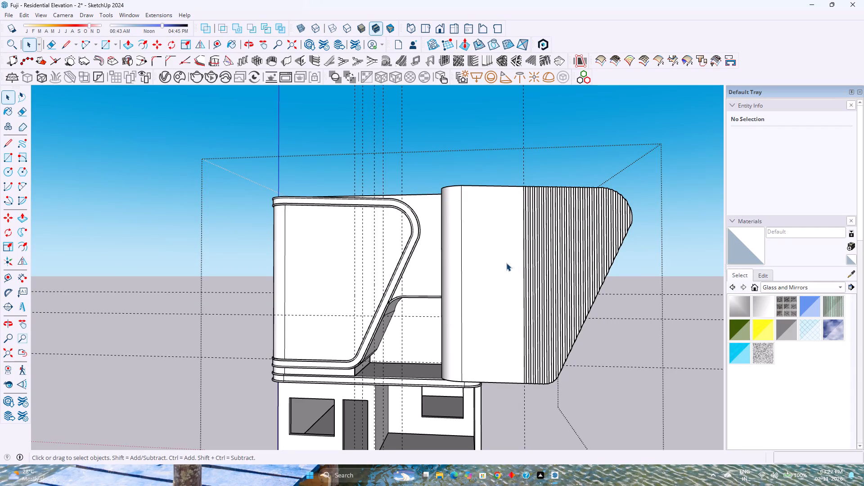
pyautogui.moveTo(503, 326); pyautogui.dragTo(564, 270, button='middle')
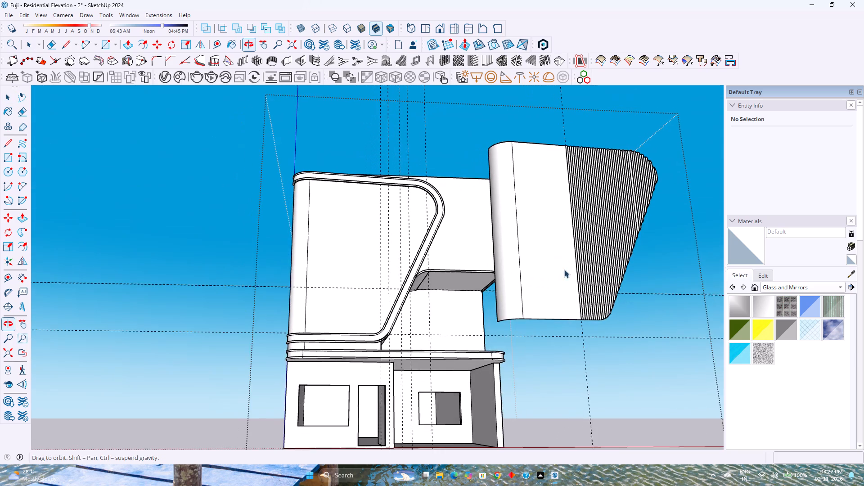
pyautogui.moveTo(564, 270); pyautogui.dragTo(560, 270, button='middle')
pyautogui.scroll(4, 590, 302)
pyautogui.moveTo(565, 312); pyautogui.dragTo(633, 237, button='middle')
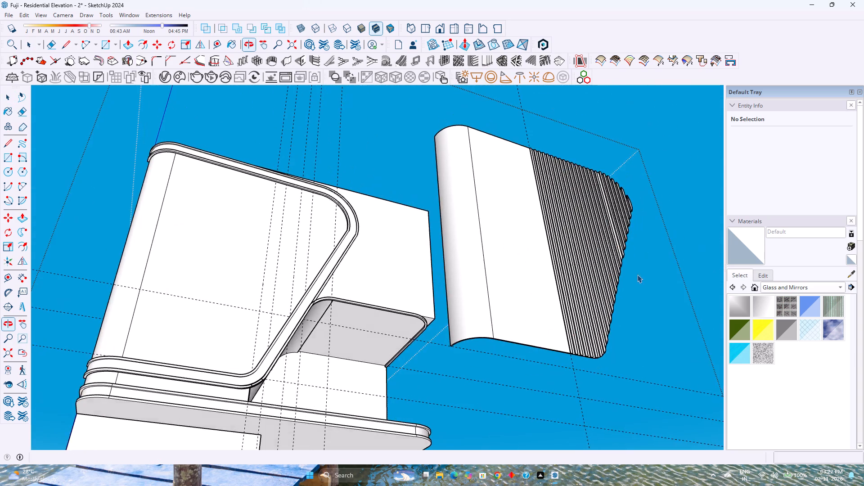
pyautogui.scroll(2, 550, 329)
pyautogui.moveTo(549, 329); pyautogui.dragTo(530, 316, button='middle')
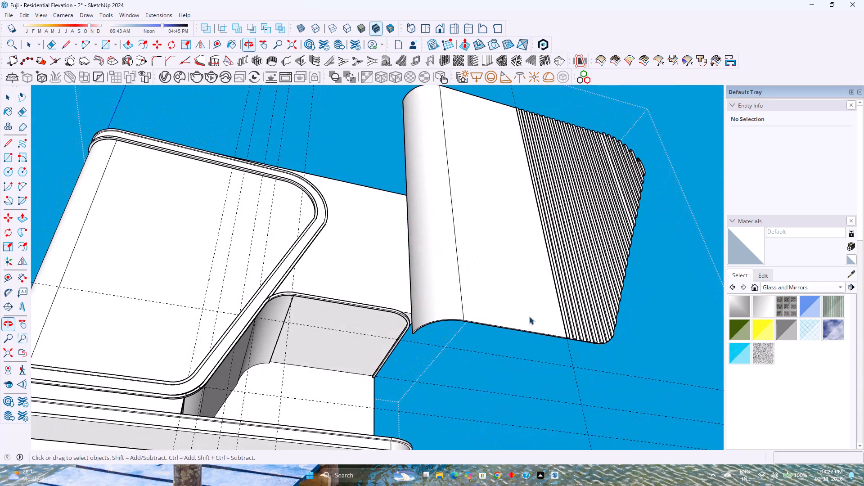
pyautogui.moveTo(528, 316); pyautogui.dragTo(396, 432, button='middle')
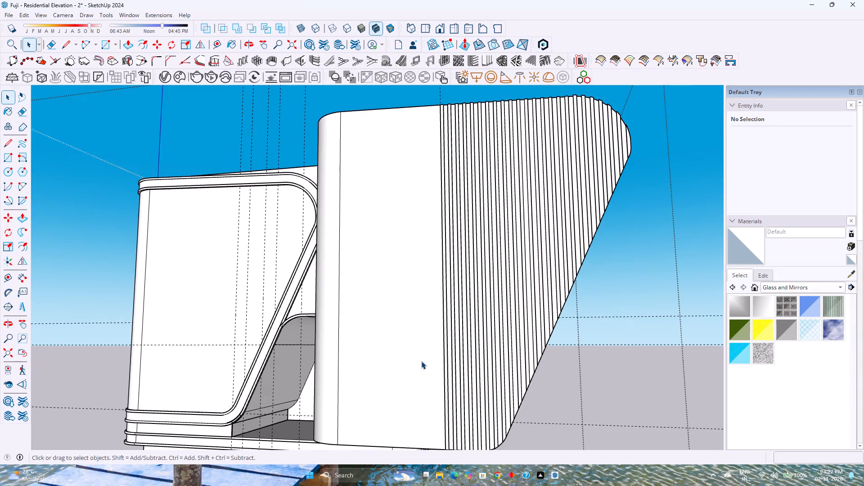
pyautogui.scroll(-3, 423, 359)
# Open the facade panel group and copy the vertical edge beside the first fin 2" along the red axis onto the plain face.
pyautogui.click(432, 345)
pyautogui.scroll(3, 432, 345)
pyautogui.doubleClick(432, 345)
pyautogui.moveTo(431, 345); pyautogui.dragTo(459, 423, button='middle')
pyautogui.click(441, 354)
pyautogui.scroll(8, 441, 353)
pyautogui.moveTo(441, 353); pyautogui.dragTo(475, 386, button='middle')
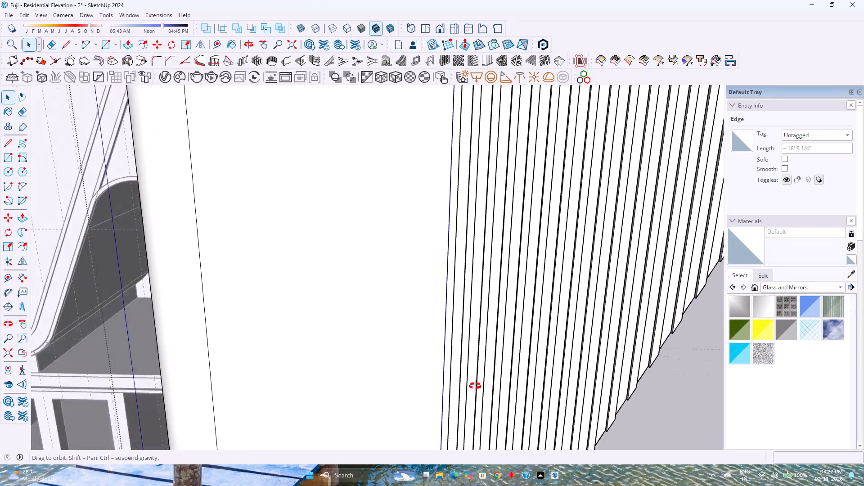
pyautogui.moveTo(475, 386); pyautogui.dragTo(534, 434, button='middle')
pyautogui.scroll(4, 442, 359)
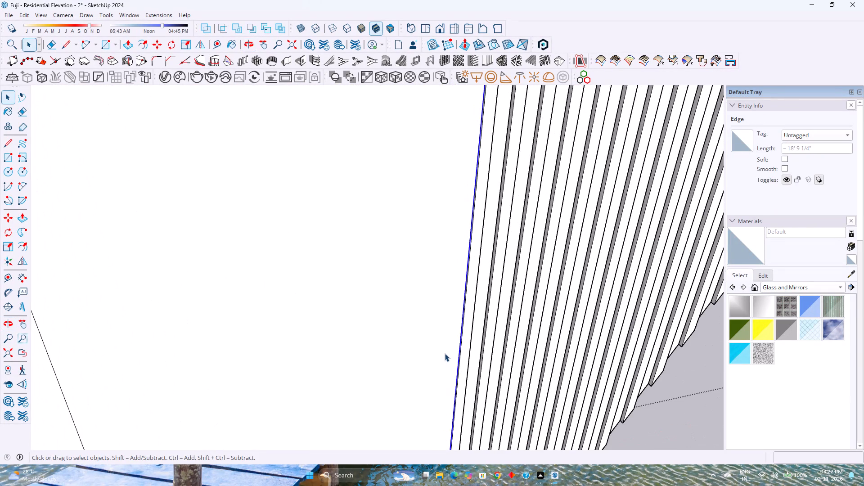
pyautogui.press('m')
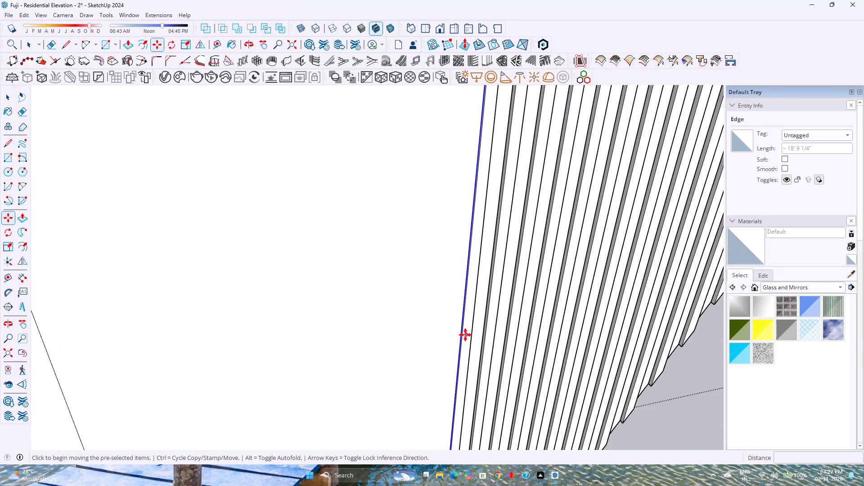
pyautogui.click(461, 336)
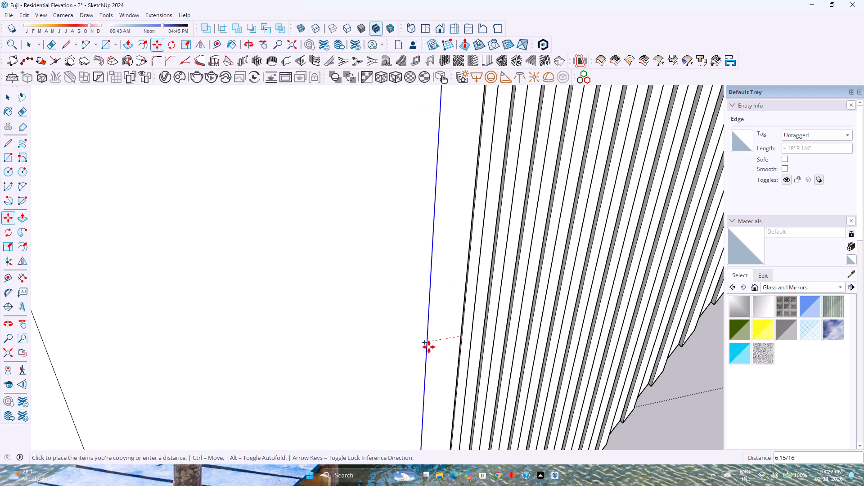
pyautogui.press('Right')
pyautogui.press('2')
pyautogui.press('Return')
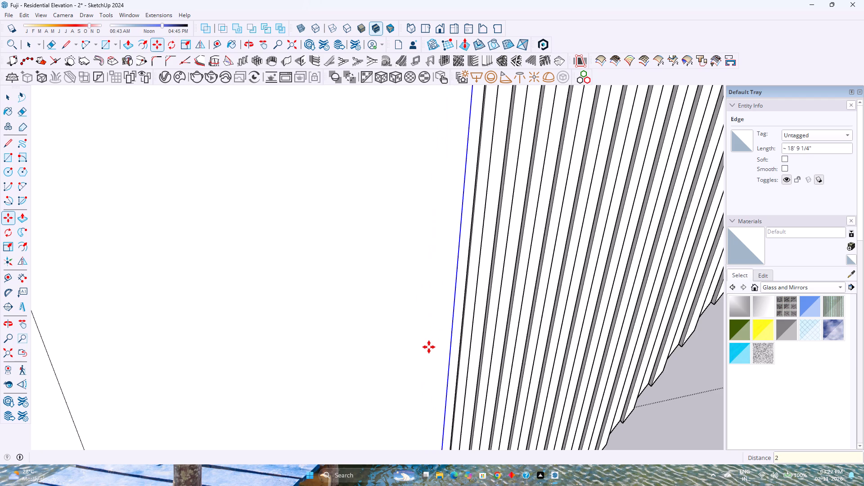
# Draw a short line joining the copied edge's upper end to the panel's top edge to close off the narrow strip.
pyautogui.press('p')
pyautogui.scroll(-4, 456, 327)
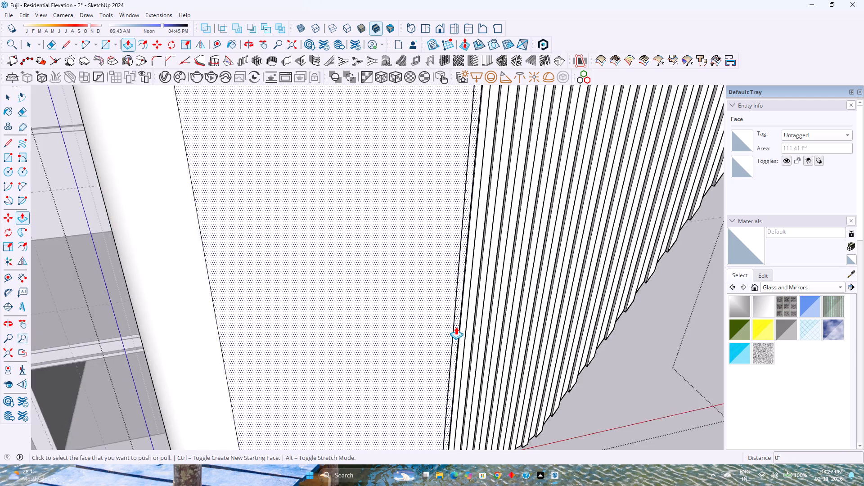
pyautogui.scroll(-9, 456, 327)
pyautogui.keyDown('shift'); pyautogui.moveTo(454, 311); pyautogui.dragTo(468, 437, button='middle'); pyautogui.keyUp('shift')
pyautogui.scroll(-1, 486, 208)
pyautogui.scroll(20, 486, 208)
pyautogui.scroll(3, 486, 208)
pyautogui.press('space')
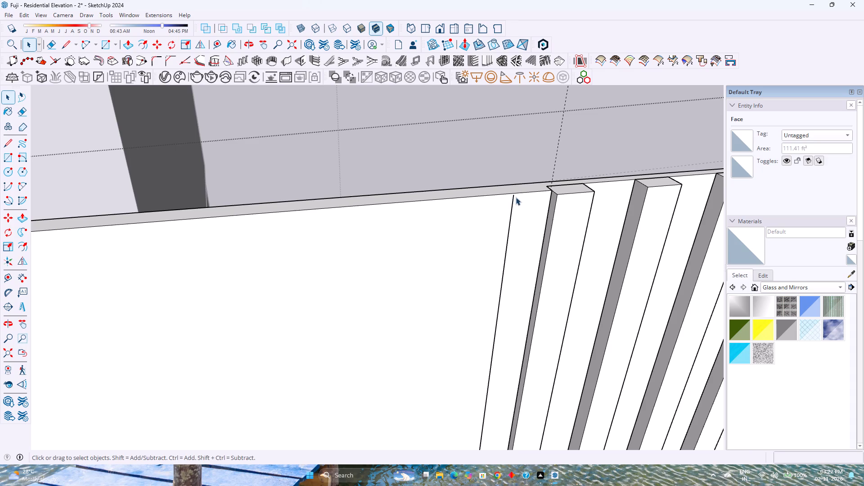
pyautogui.press('l')
pyautogui.scroll(3, 514, 191)
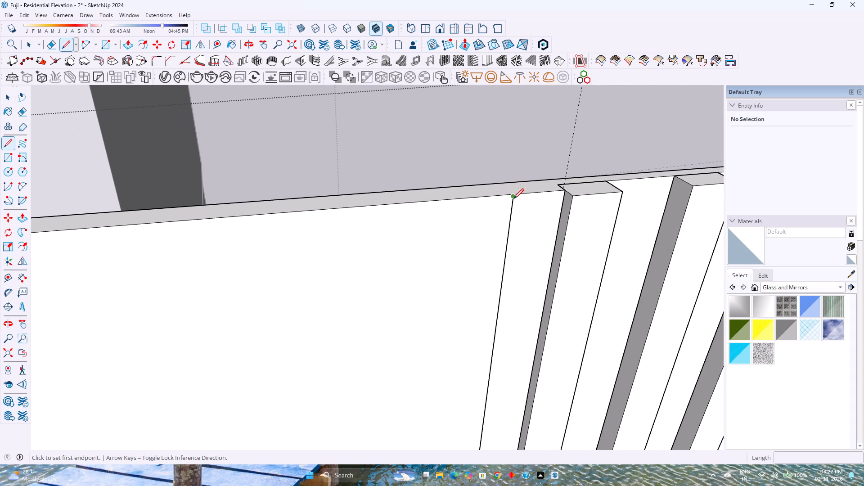
pyautogui.scroll(13, 513, 199)
pyautogui.click(513, 191)
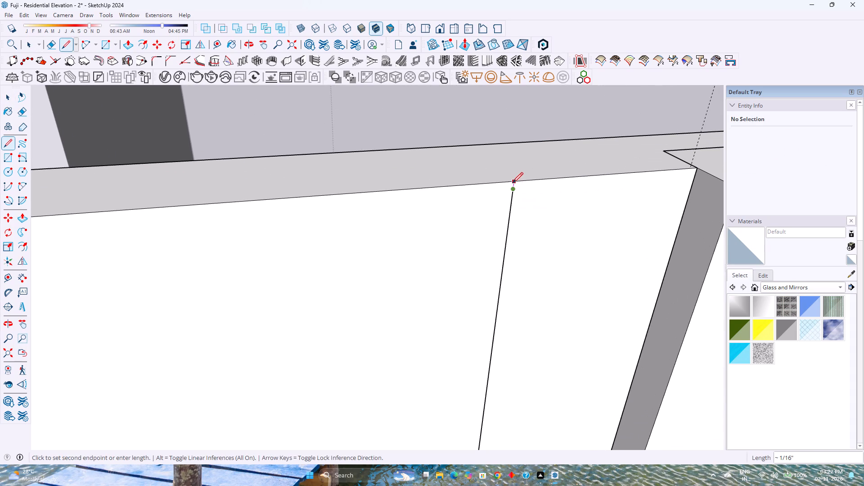
pyautogui.click(513, 183)
# Pull the narrow strip beside the first fin outward by 2".
pyautogui.press('p')
pyautogui.click(531, 206)
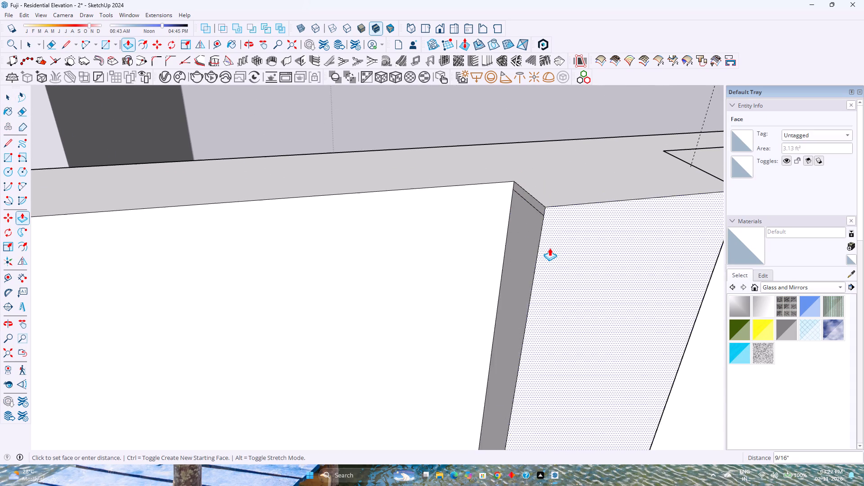
pyautogui.scroll(-20, 549, 248)
pyautogui.scroll(-5, 549, 248)
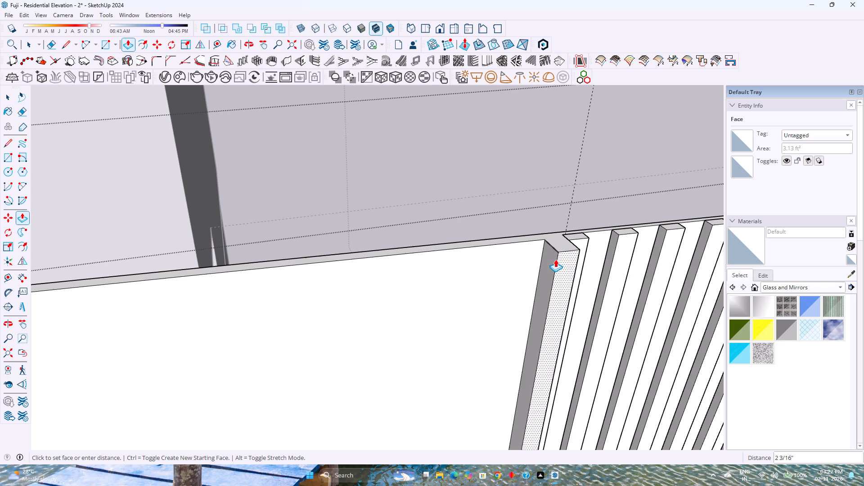
pyautogui.press('2')
pyautogui.press('Return')
# Erase the leftover short edge near the top of the raised strip's side face and close the panel group.
pyautogui.scroll(2, 554, 243)
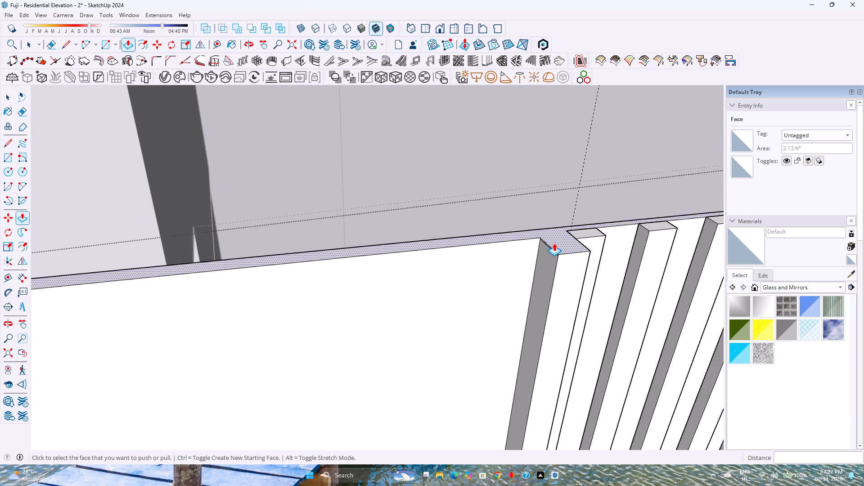
pyautogui.scroll(11, 554, 243)
pyautogui.press('r')
pyautogui.scroll(5, 552, 261)
pyautogui.press('e')
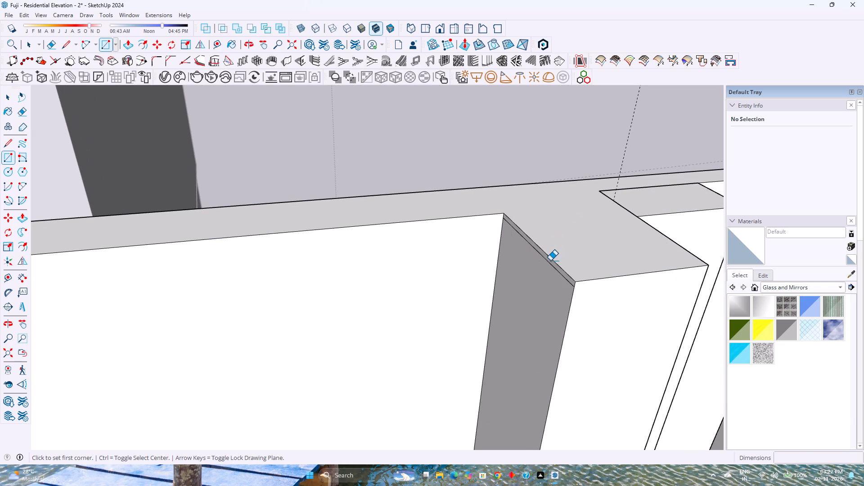
pyautogui.click(549, 265)
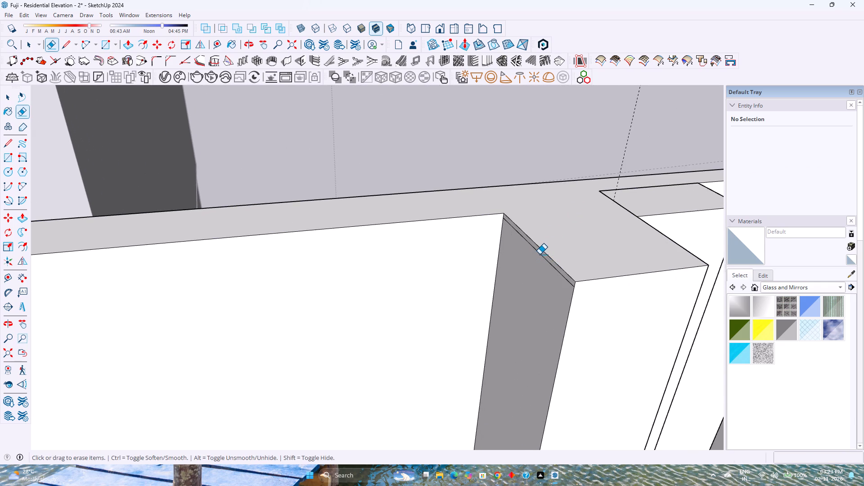
pyautogui.click(540, 254)
pyautogui.scroll(-9, 509, 258)
pyautogui.press('space')
pyautogui.scroll(-12, 502, 252)
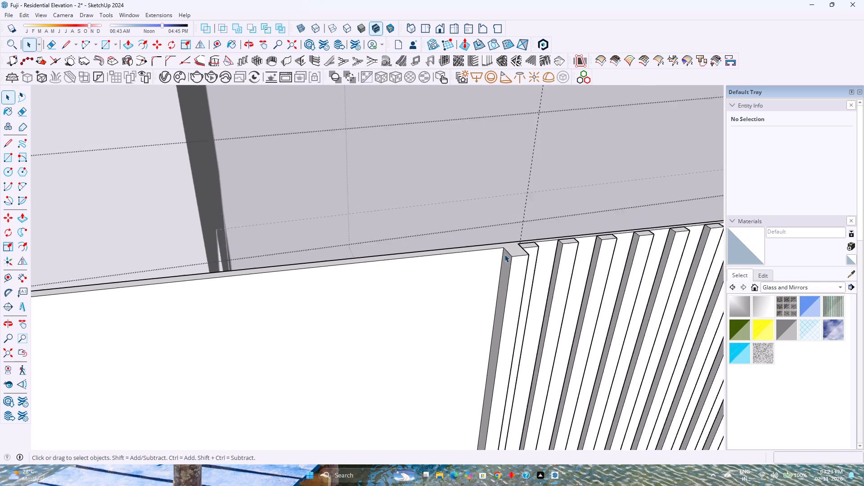
pyautogui.scroll(-20, 504, 254)
pyautogui.scroll(-1, 504, 254)
pyautogui.press('Escape')
pyautogui.scroll(-4, 509, 252)
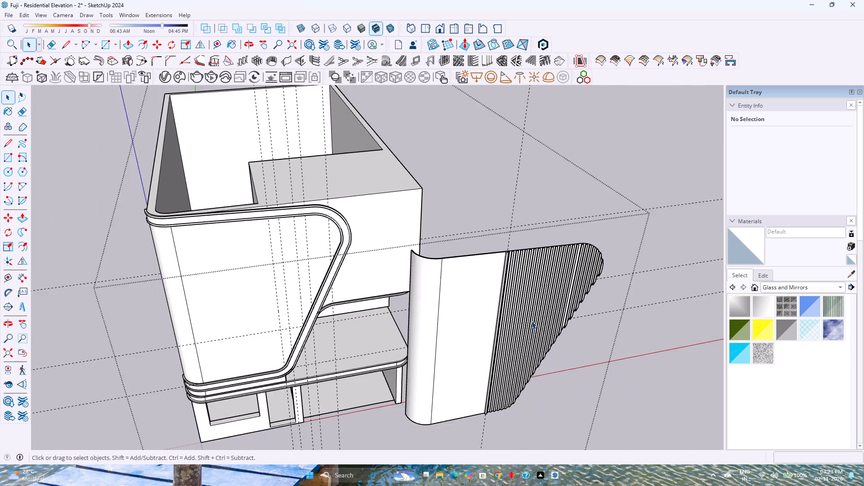
# Move the finned panel group by its upper back corner onto the building, meeting the lower corner of the raised border at the rounded edge.
pyautogui.moveTo(529, 316); pyautogui.dragTo(479, 270, button='middle')
pyautogui.scroll(-1, 479, 269)
pyautogui.click(479, 269)
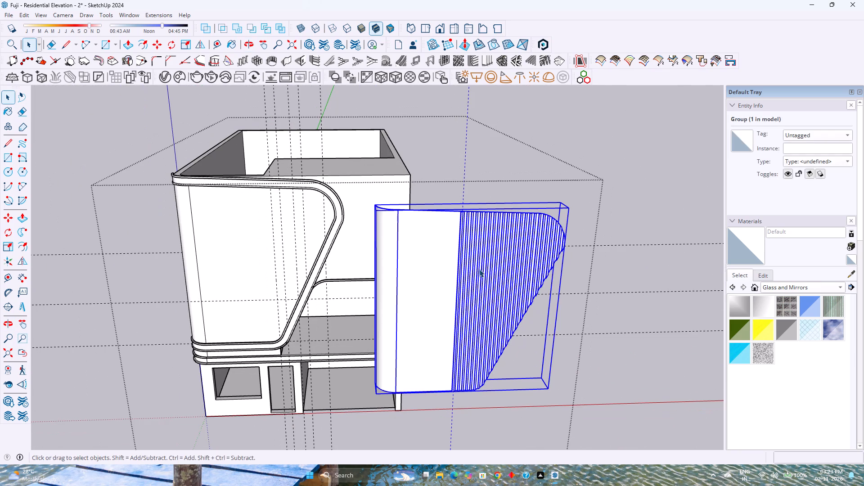
pyautogui.press('m')
pyautogui.moveTo(396, 320); pyautogui.dragTo(715, 346, button='middle')
pyautogui.middleClick(715, 345)
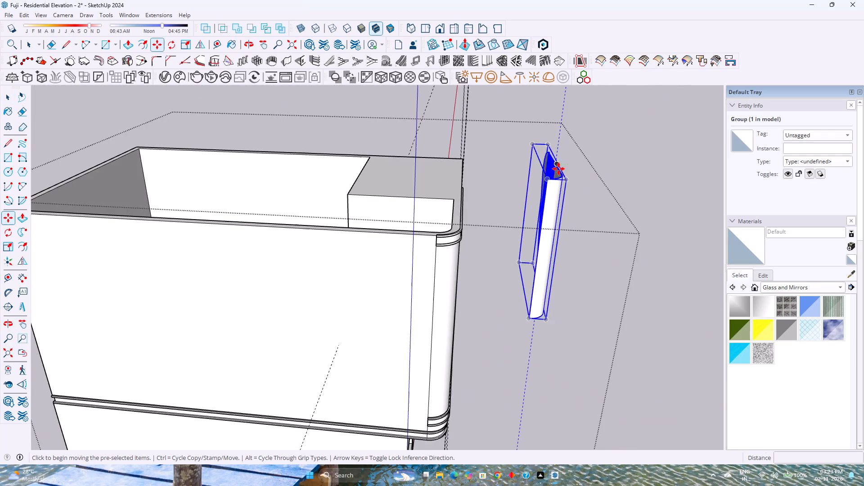
pyautogui.scroll(19, 538, 177)
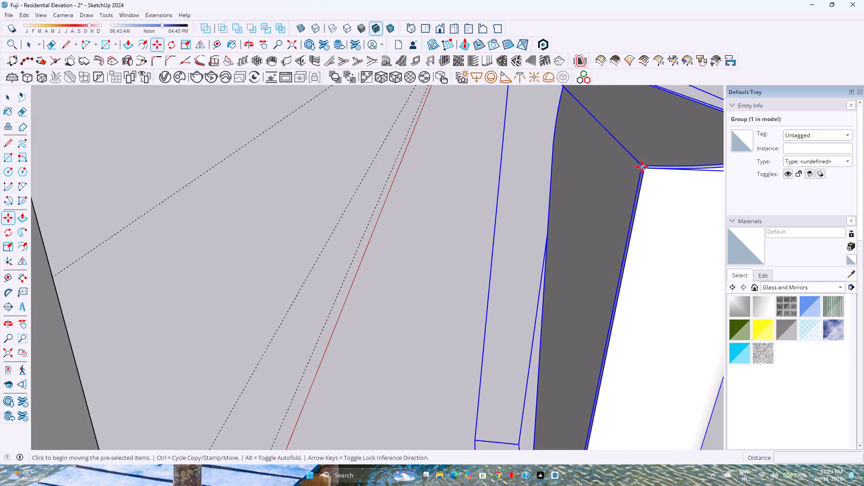
pyautogui.scroll(10, 643, 166)
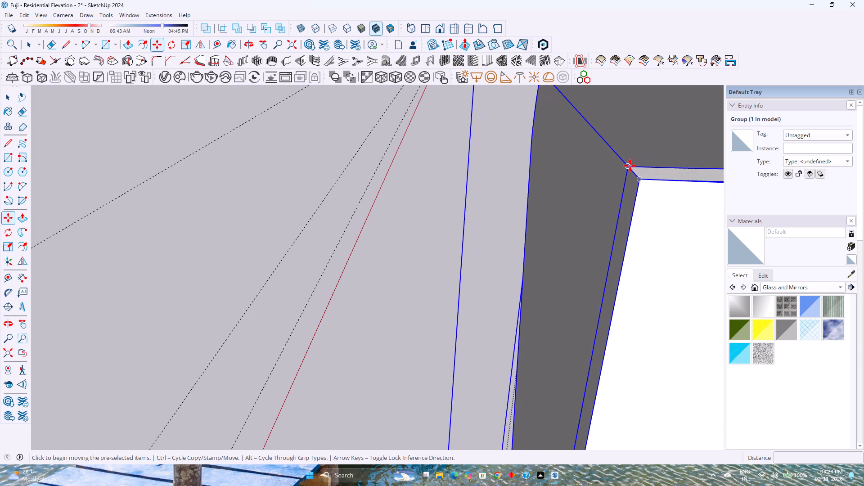
pyautogui.click(630, 166)
pyautogui.scroll(-20, 630, 184)
pyautogui.scroll(-4, 630, 184)
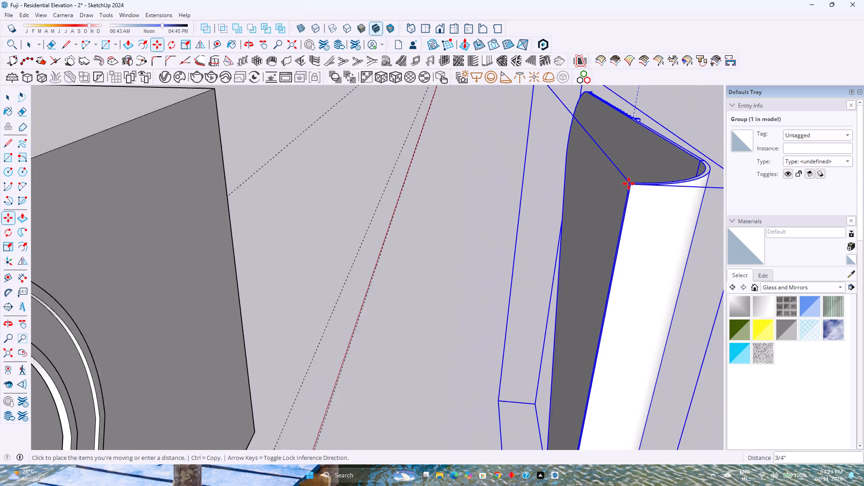
pyautogui.scroll(-16, 629, 184)
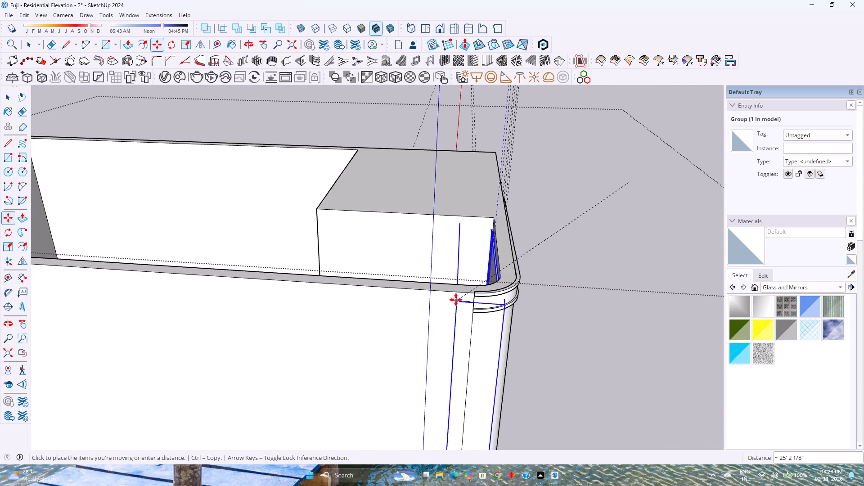
pyautogui.scroll(4, 474, 300)
pyautogui.moveTo(533, 292); pyautogui.dragTo(576, 279, button='middle')
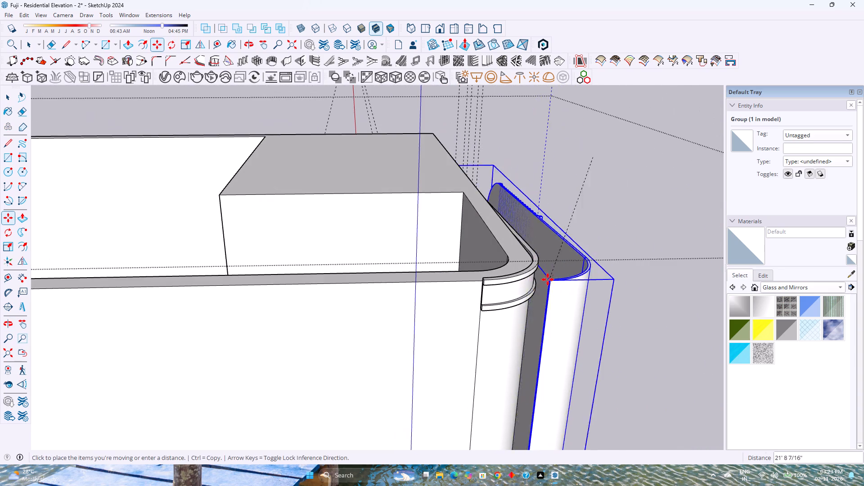
pyautogui.scroll(14, 477, 283)
pyautogui.moveTo(477, 284); pyautogui.dragTo(565, 262, button='middle')
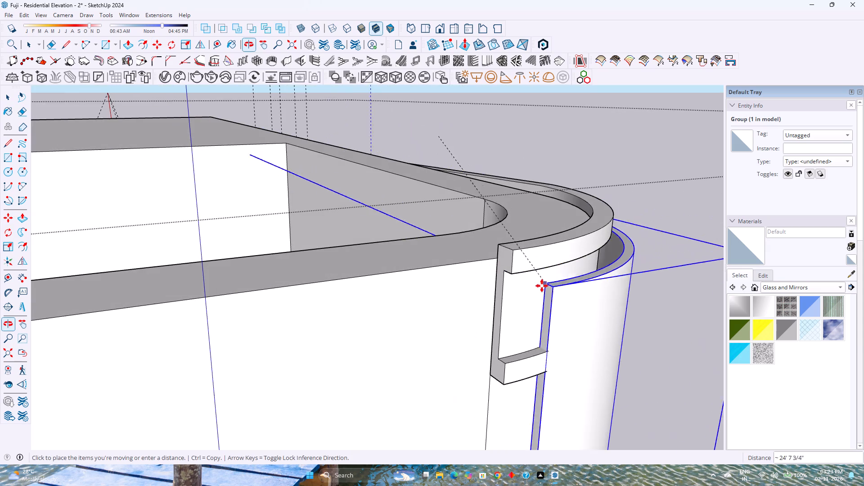
pyautogui.keyDown('shift'); pyautogui.moveTo(504, 349); pyautogui.dragTo(508, 230, button='middle'); pyautogui.keyUp('shift')
pyautogui.scroll(1, 508, 230)
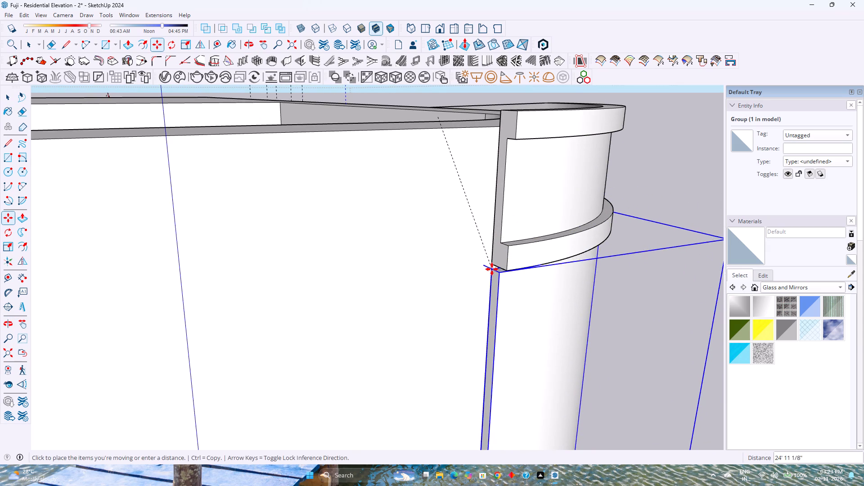
pyautogui.click(490, 264)
# Fine-tune the panel's position so its upper back corner snaps exactly to the bottom inner corner of the raised border's end.
pyautogui.scroll(2, 490, 277)
pyautogui.moveTo(492, 275); pyautogui.dragTo(540, 272, button='middle')
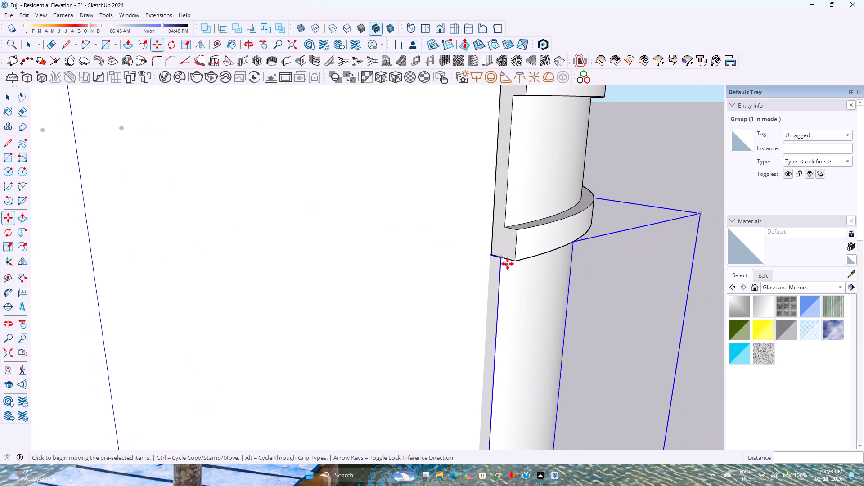
pyautogui.click(486, 253)
pyautogui.click(492, 256)
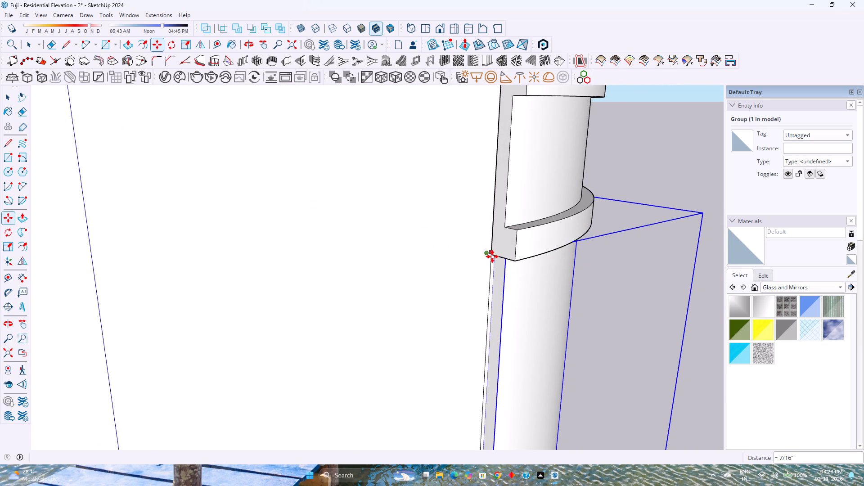
pyautogui.scroll(6, 492, 269)
pyautogui.moveTo(490, 265); pyautogui.dragTo(486, 211, button='middle')
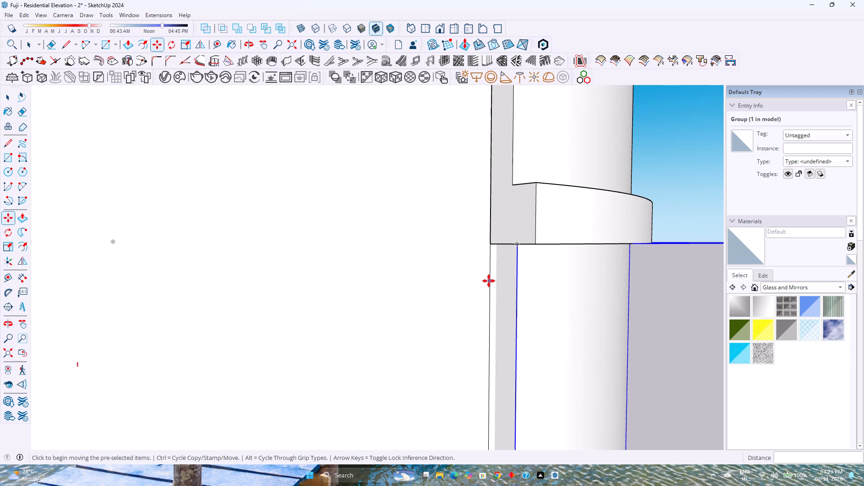
pyautogui.press('k')
pyautogui.scroll(2, 489, 260)
pyautogui.moveTo(489, 259); pyautogui.dragTo(642, 323, button='middle')
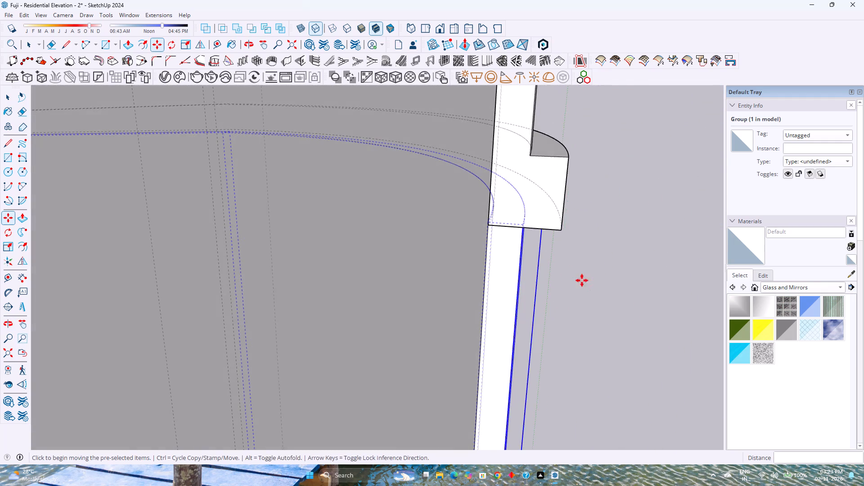
pyautogui.scroll(4, 506, 235)
pyautogui.moveTo(520, 233); pyautogui.dragTo(482, 185, button='middle')
pyautogui.scroll(4, 487, 228)
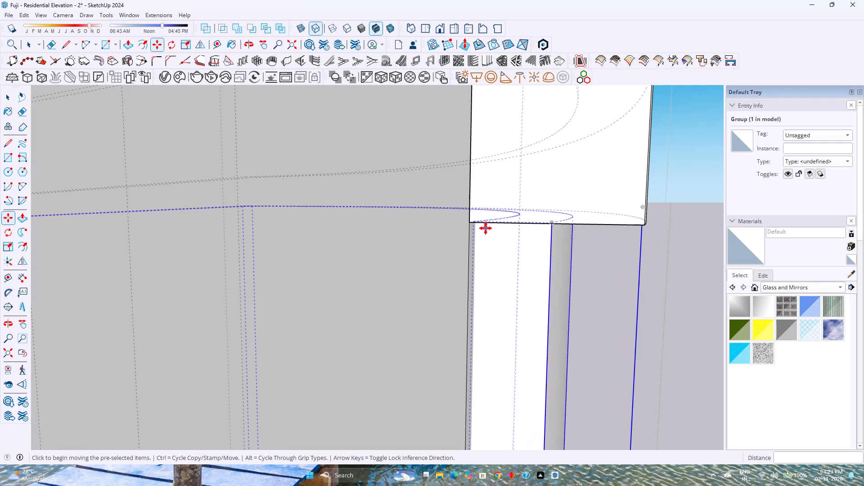
pyautogui.click(476, 224)
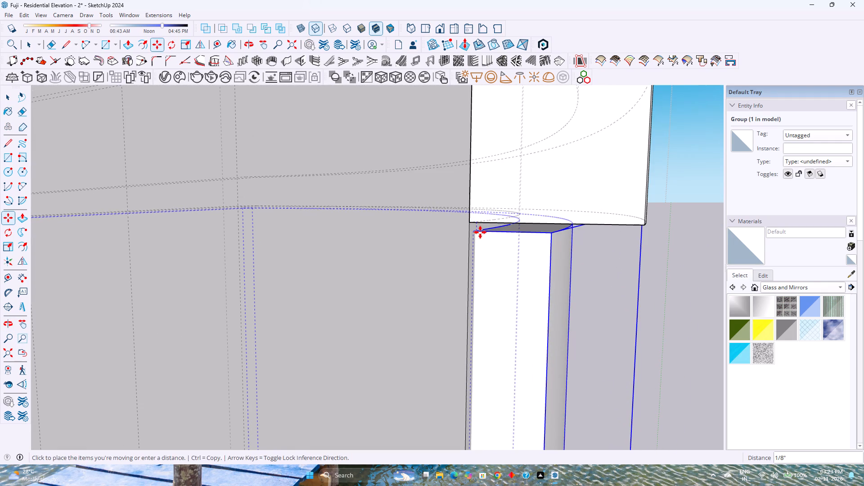
pyautogui.press('k')
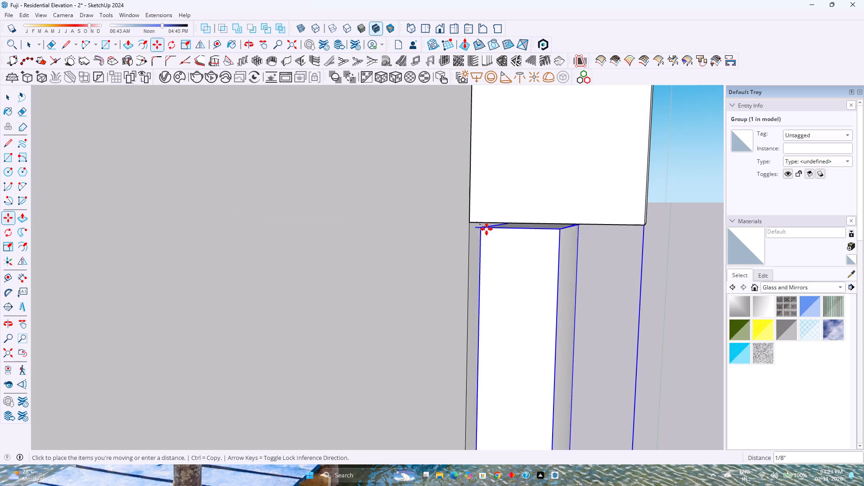
pyautogui.moveTo(476, 219); pyautogui.dragTo(453, 202)
pyautogui.moveTo(500, 247); pyautogui.dragTo(442, 175, button='middle')
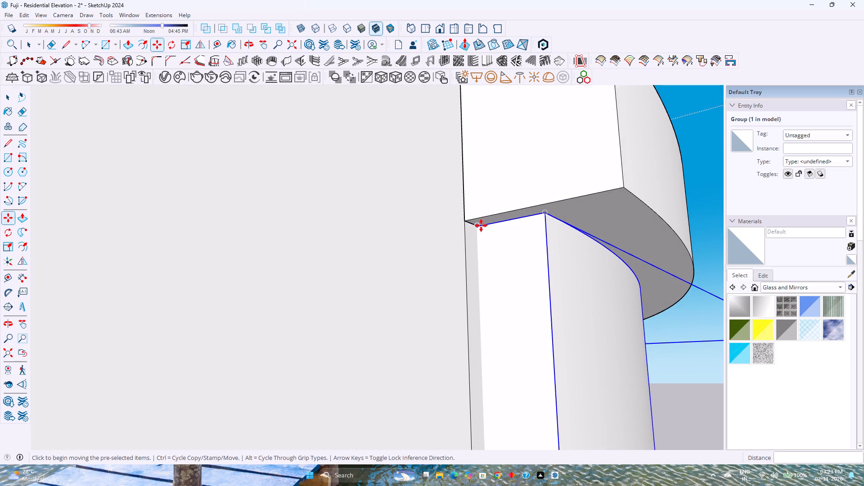
pyautogui.click(481, 225)
pyautogui.click(464, 222)
# Examine how the finned panel fits inside the raised border along its top, rounded corner and diagonal side.
pyautogui.moveTo(461, 227); pyautogui.dragTo(440, 281, button='middle')
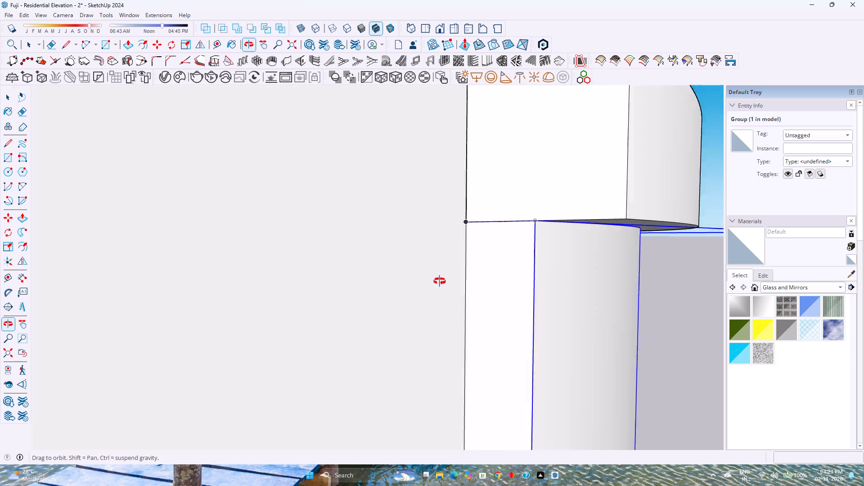
pyautogui.moveTo(440, 281); pyautogui.dragTo(366, 268, button='middle')
pyautogui.scroll(-10, 366, 268)
pyautogui.moveTo(491, 279); pyautogui.dragTo(404, 274, button='middle')
pyautogui.scroll(-9, 399, 275)
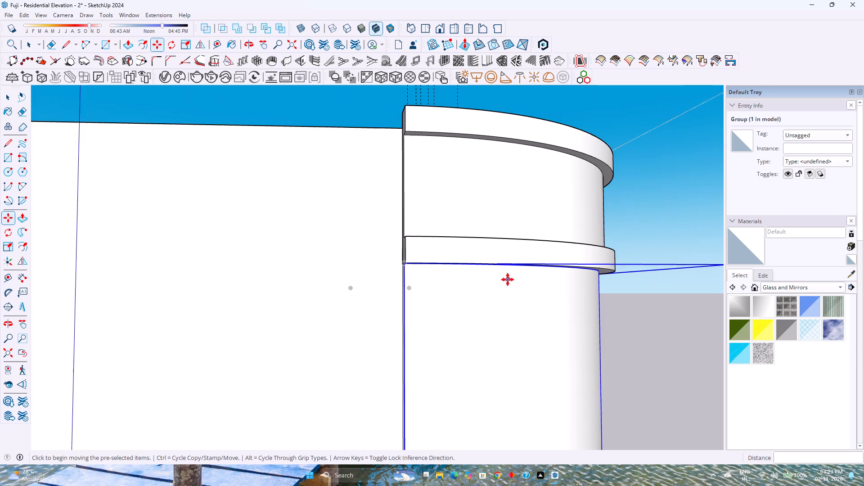
pyautogui.moveTo(507, 279); pyautogui.dragTo(324, 274, button='middle')
pyautogui.scroll(-11, 318, 274)
pyautogui.moveTo(495, 298); pyautogui.dragTo(400, 291, button='middle')
pyautogui.scroll(-4, 400, 288)
pyautogui.keyDown('shift'); pyautogui.moveTo(482, 321); pyautogui.dragTo(457, 311, button='middle'); pyautogui.keyUp('shift')
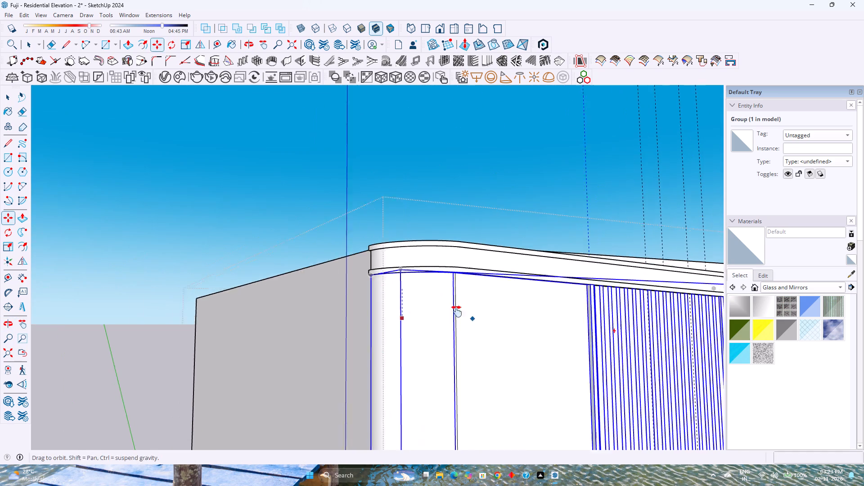
pyautogui.keyDown('shift'); pyautogui.moveTo(457, 311); pyautogui.dragTo(383, 250, button='middle'); pyautogui.keyUp('shift')
pyautogui.scroll(-3, 373, 240)
pyautogui.keyDown('shift'); pyautogui.moveTo(528, 330); pyautogui.dragTo(488, 279, button='middle'); pyautogui.keyUp('shift')
pyautogui.moveTo(491, 268); pyautogui.dragTo(423, 332, button='middle')
pyautogui.keyDown('shift'); pyautogui.moveTo(476, 320); pyautogui.dragTo(418, 282, button='middle'); pyautogui.keyUp('shift')
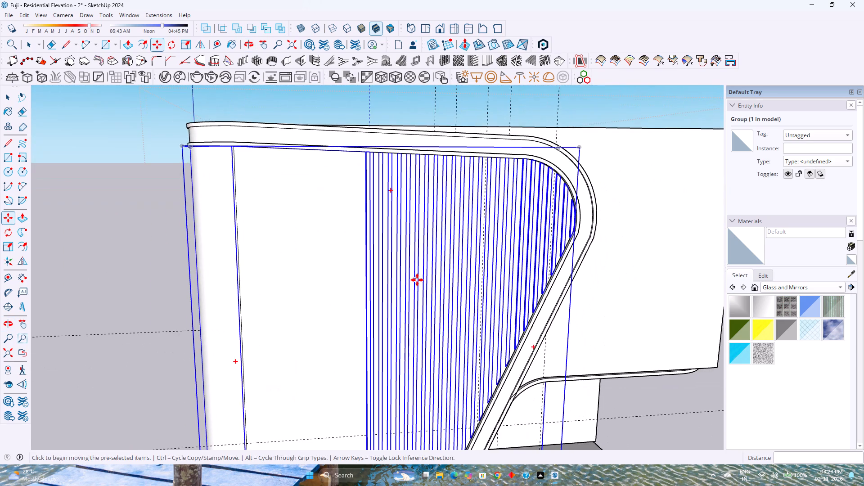
pyautogui.scroll(-2, 418, 281)
pyautogui.moveTo(440, 301); pyautogui.dragTo(443, 255, button='middle')
pyautogui.scroll(7, 502, 350)
pyautogui.keyDown('shift'); pyautogui.moveTo(503, 354); pyautogui.dragTo(509, 288, button='middle'); pyautogui.keyUp('shift')
pyautogui.keyDown('shift'); pyautogui.middleClick(509, 288); pyautogui.keyUp('shift')
pyautogui.keyDown('shift'); pyautogui.middleClick(511, 283); pyautogui.keyUp('shift')
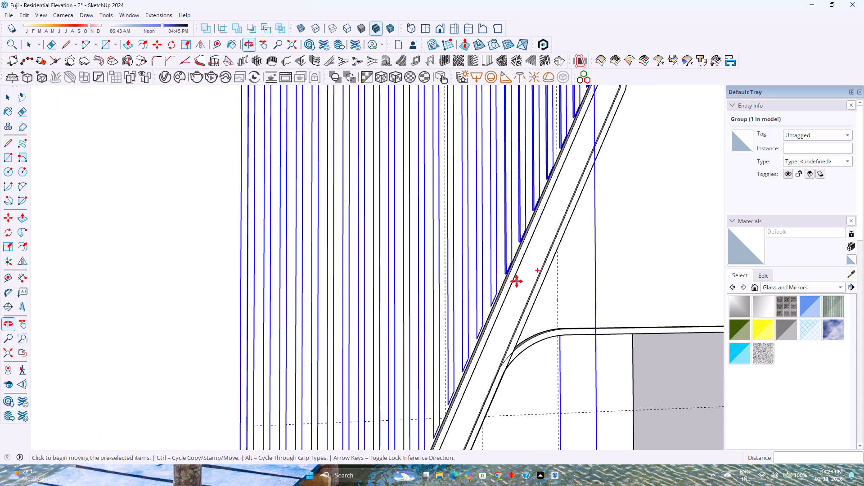
pyautogui.scroll(2, 512, 297)
pyautogui.scroll(-11, 510, 298)
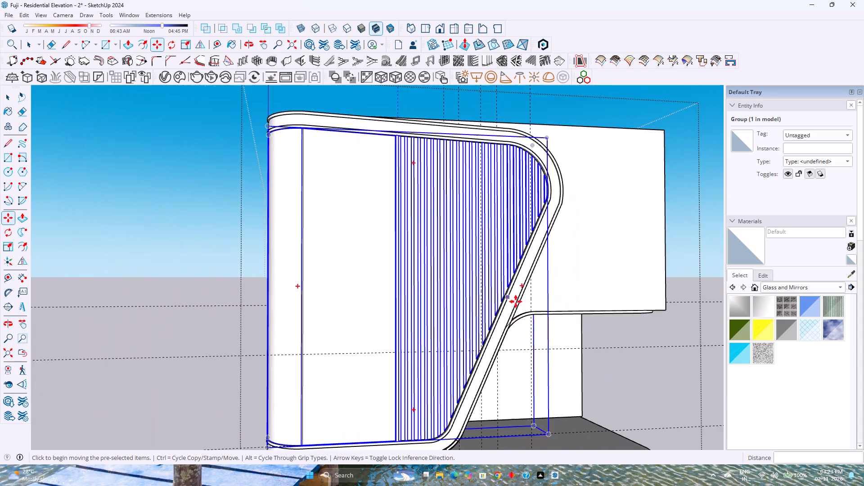
pyautogui.moveTo(526, 306); pyautogui.dragTo(354, 293, button='middle')
pyautogui.moveTo(476, 328); pyautogui.dragTo(532, 314, button='middle')
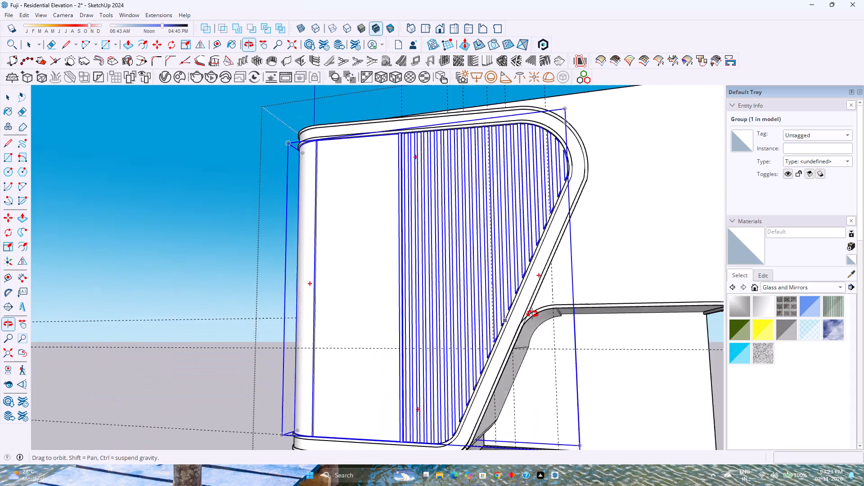
pyautogui.moveTo(532, 314); pyautogui.dragTo(563, 317, button='middle')
pyautogui.keyDown('shift'); pyautogui.moveTo(564, 331); pyautogui.dragTo(488, 263, button='middle'); pyautogui.keyUp('shift')
# Examine the recessed balcony beside the panel, including its curved side wall, soffit and back wall.
pyautogui.scroll(2, 441, 272)
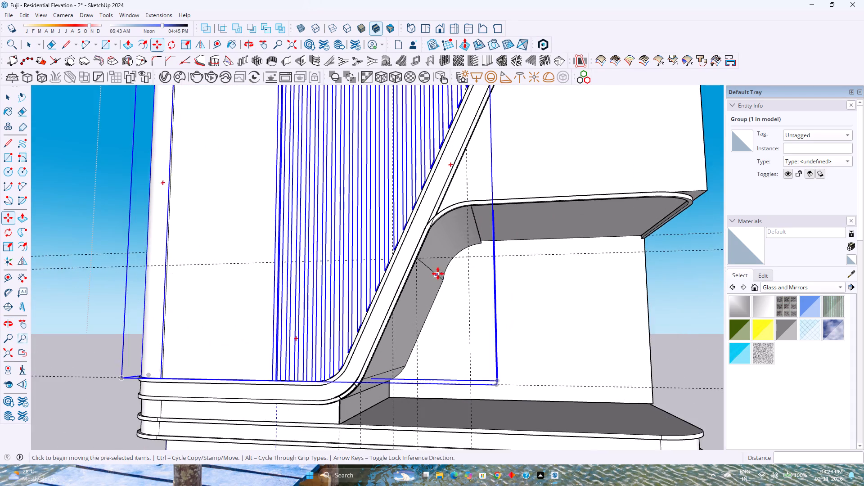
pyautogui.scroll(5, 437, 274)
pyautogui.moveTo(429, 272); pyautogui.dragTo(331, 280, button='middle')
pyautogui.moveTo(332, 279); pyautogui.dragTo(333, 279, button='middle')
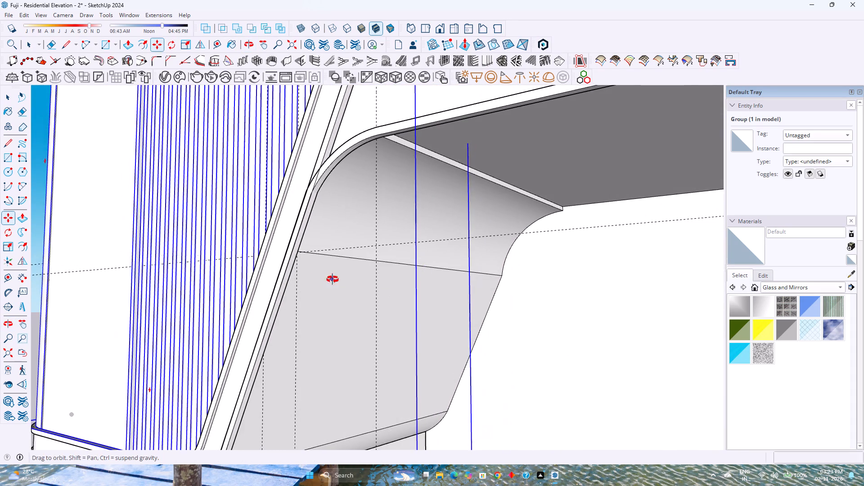
pyautogui.moveTo(333, 279); pyautogui.dragTo(510, 279, button='middle')
pyautogui.keyDown('shift'); pyautogui.moveTo(512, 279); pyautogui.dragTo(364, 260, button='middle'); pyautogui.keyUp('shift')
pyautogui.scroll(-2, 364, 260)
pyautogui.keyDown('shift'); pyautogui.moveTo(364, 260); pyautogui.dragTo(412, 301, button='middle'); pyautogui.keyUp('shift')
pyautogui.moveTo(412, 300); pyautogui.dragTo(249, 295, button='middle')
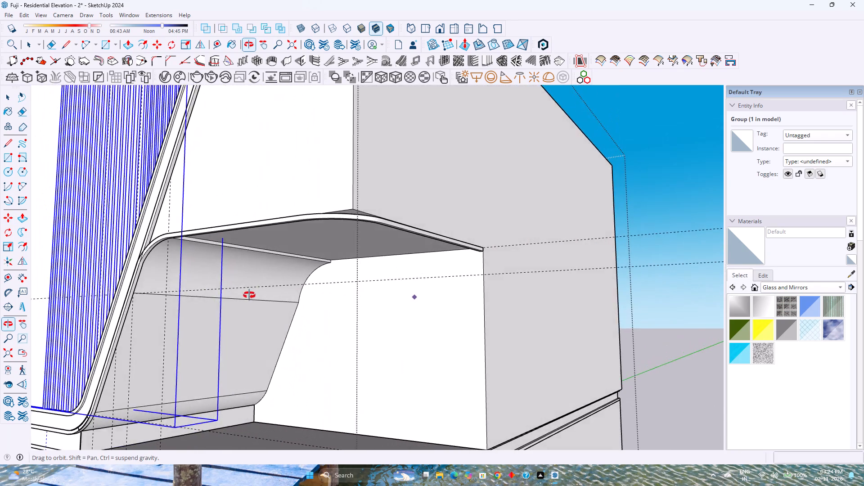
pyautogui.moveTo(249, 295); pyautogui.dragTo(297, 267, button='middle')
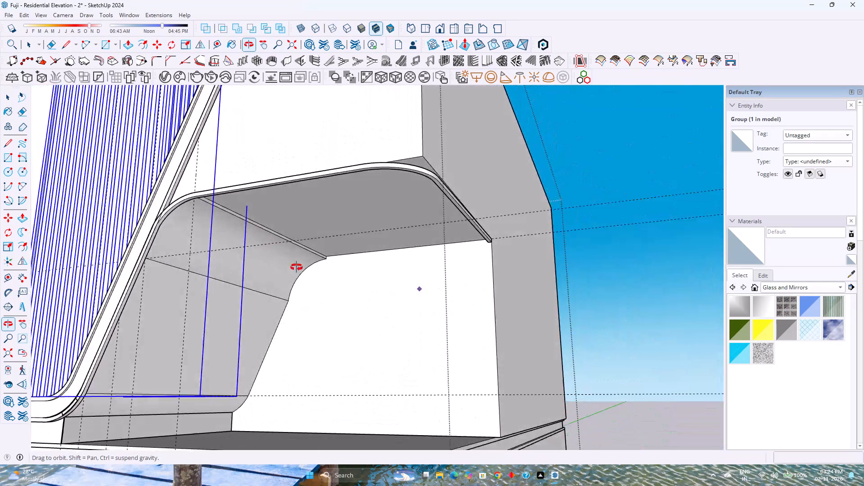
pyautogui.moveTo(297, 267); pyautogui.dragTo(361, 272, button='middle')
pyautogui.scroll(-3, 362, 271)
pyautogui.keyDown('shift'); pyautogui.moveTo(352, 279); pyautogui.dragTo(378, 261, button='middle'); pyautogui.keyUp('shift')
pyautogui.scroll(-3, 380, 261)
pyautogui.moveTo(381, 255); pyautogui.dragTo(380, 237, button='middle')
pyautogui.moveTo(380, 237); pyautogui.dragTo(384, 240, button='middle')
pyautogui.middleClick(384, 242)
pyautogui.middleClick(383, 245)
pyautogui.middleClick(383, 248)
pyautogui.scroll(1, 329, 256)
pyautogui.moveTo(325, 250); pyautogui.dragTo(347, 282, button='middle')
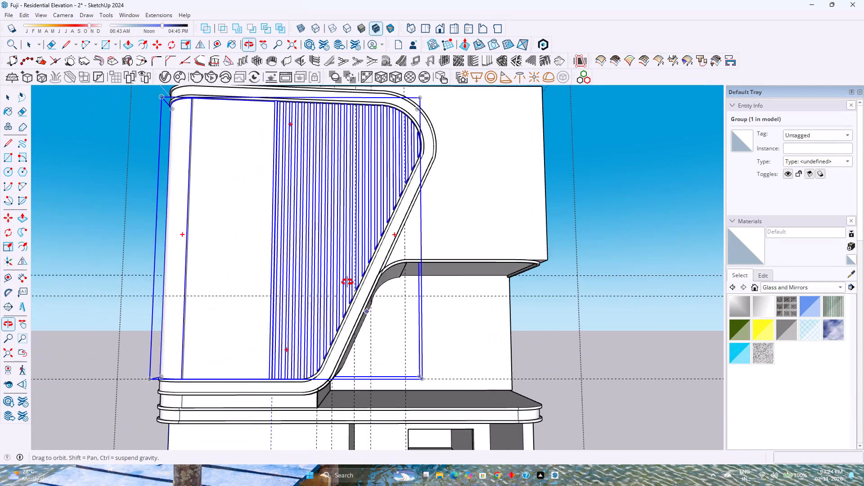
pyautogui.moveTo(347, 282); pyautogui.dragTo(348, 283, button='middle')
pyautogui.keyDown('shift'); pyautogui.moveTo(373, 294); pyautogui.dragTo(291, 259, button='middle'); pyautogui.keyUp('shift')
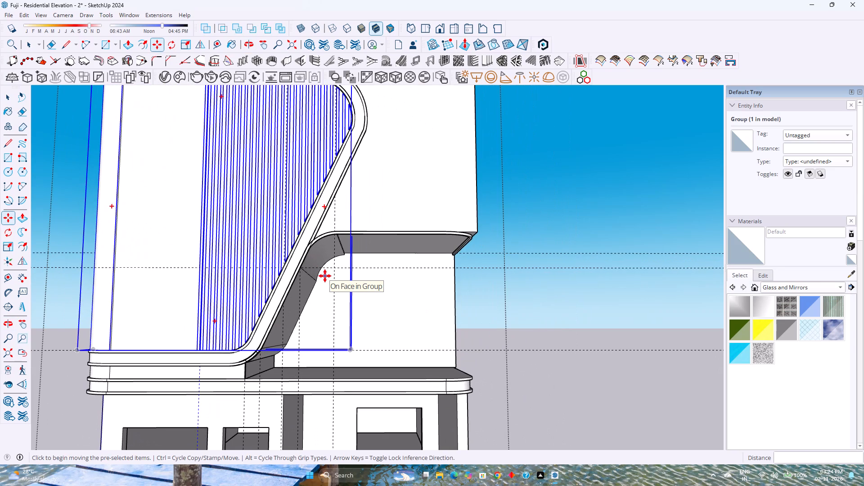
pyautogui.scroll(3, 325, 297)
pyautogui.moveTo(325, 297); pyautogui.dragTo(267, 299, button='middle')
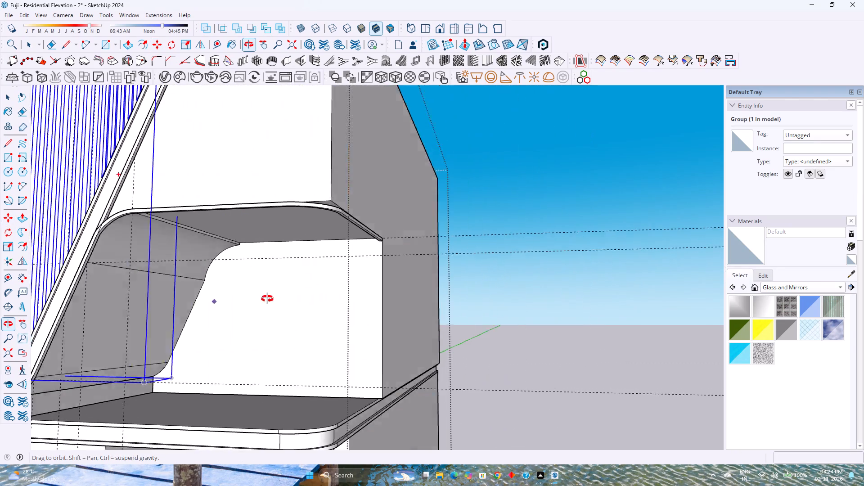
pyautogui.moveTo(267, 299); pyautogui.dragTo(266, 299, button='middle')
pyautogui.keyDown('shift'); pyautogui.moveTo(266, 299); pyautogui.dragTo(436, 295, button='middle'); pyautogui.keyUp('shift')
pyautogui.scroll(-1, 434, 295)
pyautogui.moveTo(434, 295); pyautogui.dragTo(319, 285, button='middle')
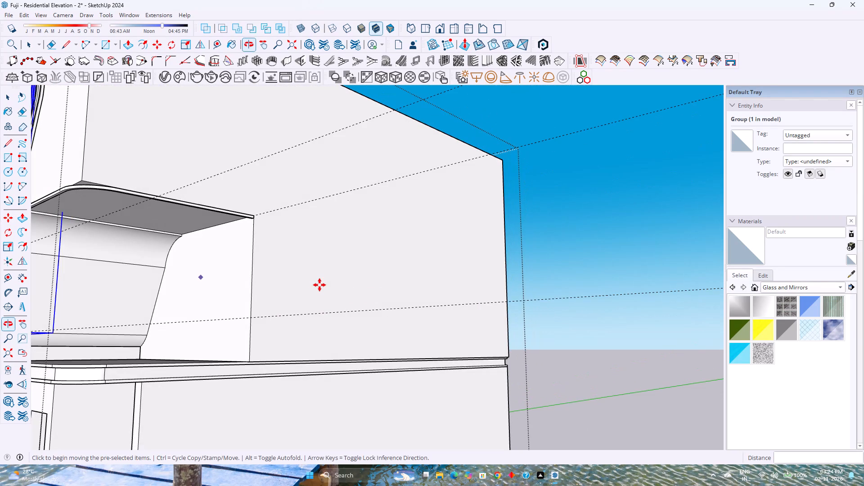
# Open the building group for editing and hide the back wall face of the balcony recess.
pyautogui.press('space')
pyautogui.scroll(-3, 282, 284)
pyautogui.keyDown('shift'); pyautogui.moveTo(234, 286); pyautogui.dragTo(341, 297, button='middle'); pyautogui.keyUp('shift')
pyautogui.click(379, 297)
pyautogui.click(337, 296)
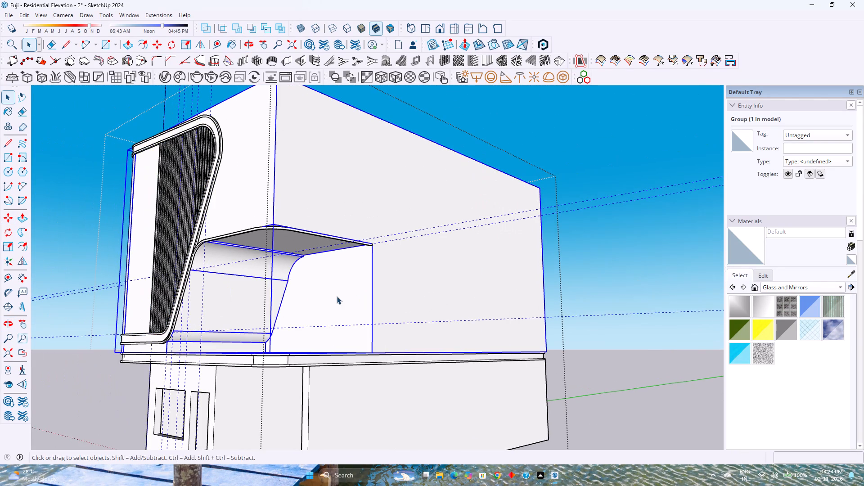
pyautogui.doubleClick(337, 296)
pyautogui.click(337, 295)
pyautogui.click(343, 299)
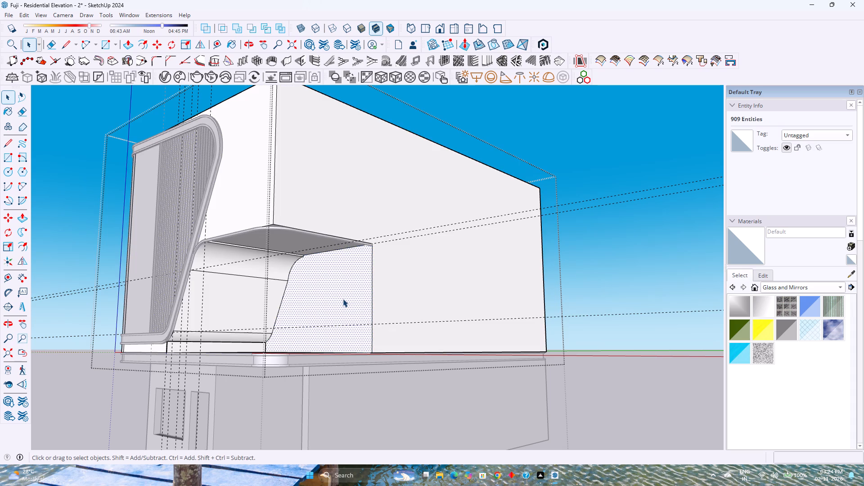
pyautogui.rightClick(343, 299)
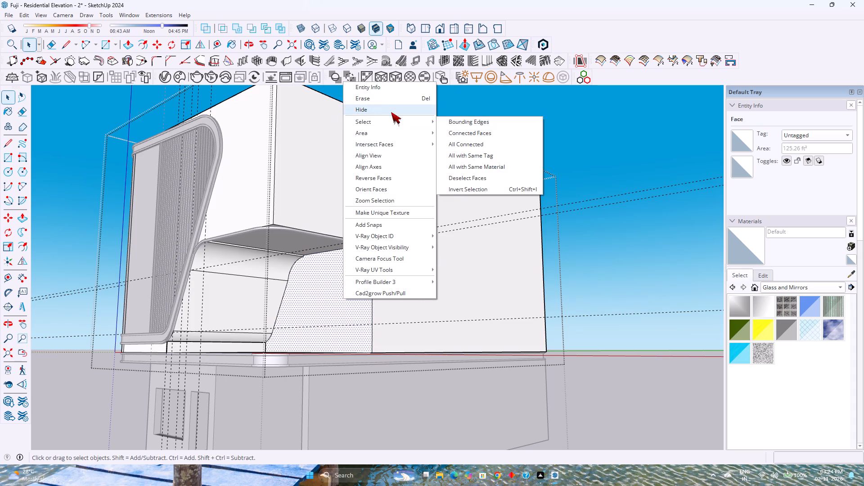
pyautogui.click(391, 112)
# Examine the curved side wall and the space behind the recess from the side and the front.
pyautogui.scroll(6, 331, 249)
pyautogui.moveTo(306, 272); pyautogui.dragTo(264, 285, button='middle')
pyautogui.scroll(3, 197, 329)
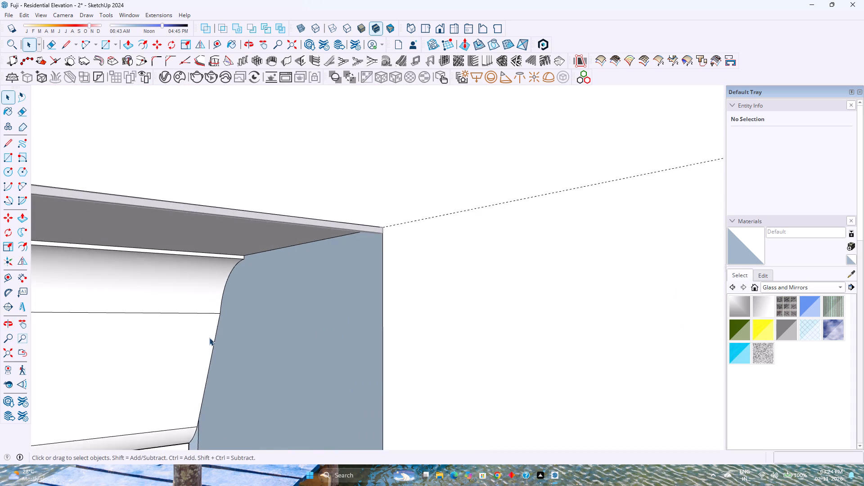
pyautogui.scroll(4, 209, 337)
pyautogui.keyDown('shift'); pyautogui.moveTo(229, 336); pyautogui.dragTo(297, 292, button='middle'); pyautogui.keyUp('shift')
pyautogui.moveTo(317, 278); pyautogui.dragTo(270, 284, button='middle')
pyautogui.keyDown('shift'); pyautogui.moveTo(288, 278); pyautogui.dragTo(419, 217, button='middle'); pyautogui.keyUp('shift')
pyautogui.scroll(4, 412, 232)
pyautogui.moveTo(417, 240); pyautogui.dragTo(410, 240, button='middle')
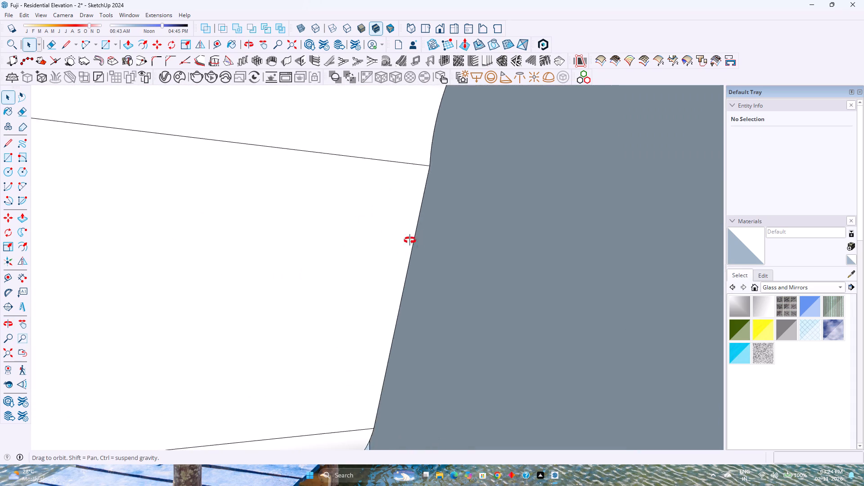
pyautogui.moveTo(410, 240); pyautogui.dragTo(316, 242, button='middle')
pyautogui.scroll(6, 361, 262)
pyautogui.moveTo(405, 268); pyautogui.dragTo(391, 268, button='middle')
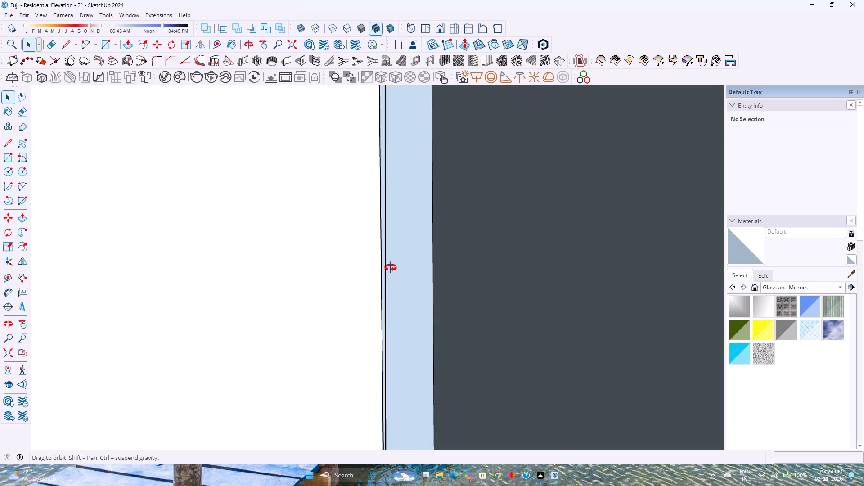
pyautogui.moveTo(391, 268); pyautogui.dragTo(392, 266, button='middle')
pyautogui.scroll(3, 388, 268)
pyautogui.moveTo(388, 268); pyautogui.dragTo(363, 278, button='middle')
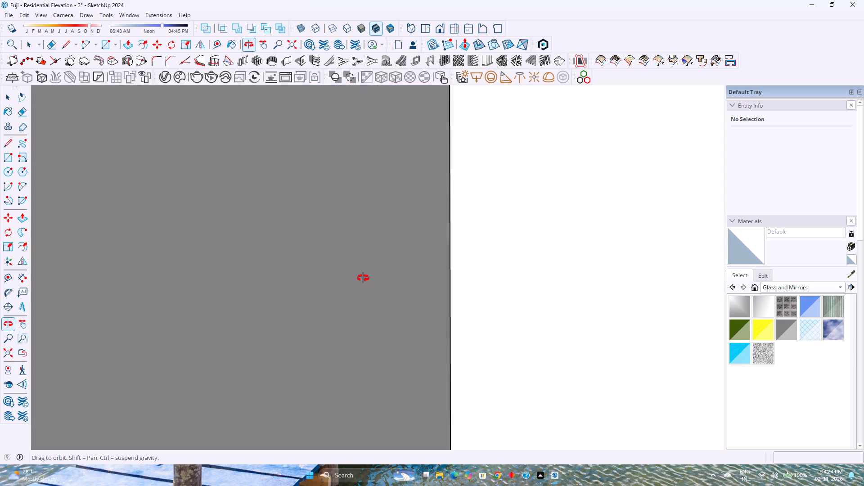
pyautogui.moveTo(363, 278); pyautogui.dragTo(407, 264, button='middle')
pyautogui.scroll(-11, 406, 261)
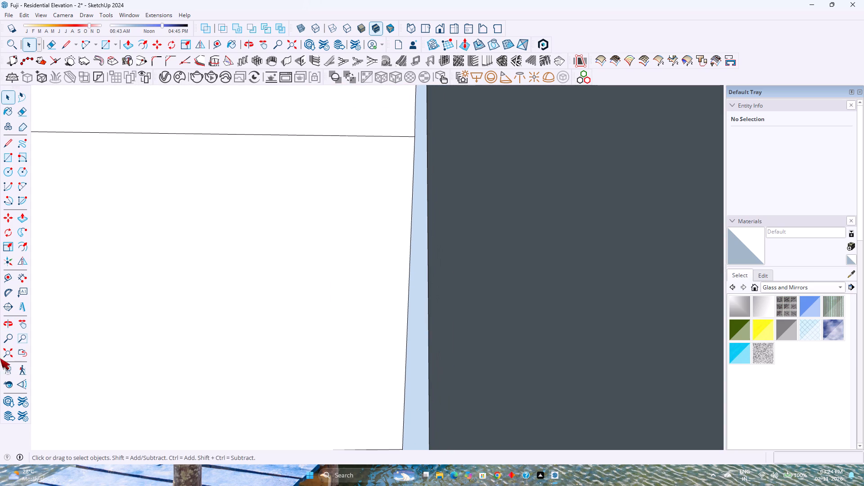
pyautogui.click(7, 349)
pyautogui.moveTo(139, 339); pyautogui.dragTo(491, 333, button='middle')
pyautogui.scroll(6, 392, 292)
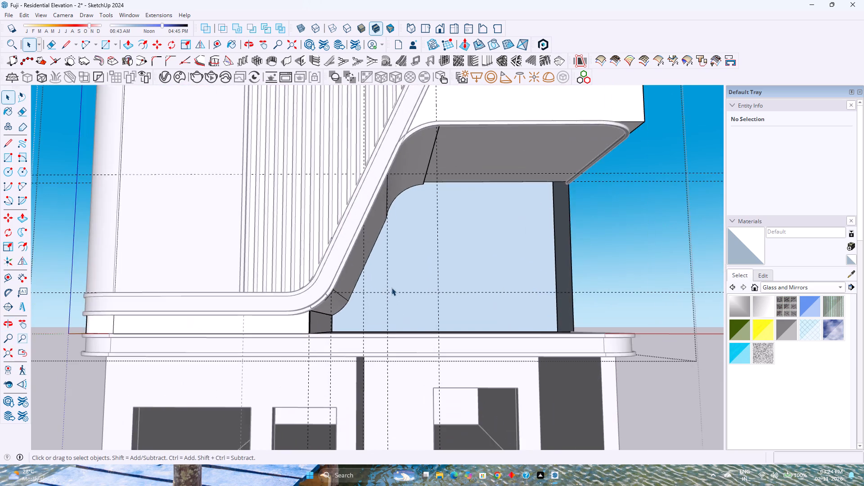
pyautogui.scroll(2, 391, 288)
# Undo the recent changes back to before the finned panel's placement and the extrusion of the recess's curved side wall.
pyautogui.hotkey('ctrl', 'z')
pyautogui.hotkey('ctrl', 'z')
pyautogui.hotkey('ctrl', 'z')
pyautogui.hotkey('ctrl', 'z')
pyautogui.hotkey('ctrl', 'z')
pyautogui.hotkey('ctrl', 'z')
pyautogui.hotkey('ctrl', 'z')
pyautogui.hotkey('ctrl', 'z')
pyautogui.hotkey('ctrl', 'z')
pyautogui.hotkey('ctrl', 'z')
pyautogui.hotkey('ctrl', 'z')
pyautogui.hotkey('ctrl', 'z')
pyautogui.hotkey('ctrl', 'z')
pyautogui.hotkey('ctrl', 'z')
pyautogui.hotkey('ctrl', 'z')
pyautogui.hotkey('ctrl', 'z')
pyautogui.hotkey('ctrl', 'z')
pyautogui.hotkey('ctrl', 'z')
pyautogui.hotkey('ctrl', 'z')
pyautogui.hotkey('ctrl', 'z')
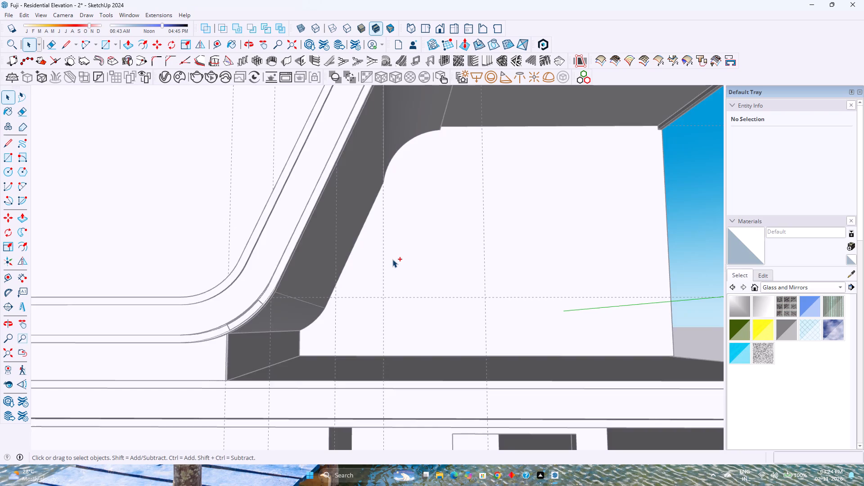
pyautogui.hotkey('ctrl', 'z')
pyautogui.hotkey('ctrl', 'z')
pyautogui.hotkey('ctrl', 'z')
pyautogui.hotkey('ctrl', 'z')
pyautogui.hotkey('ctrl', 'z')
pyautogui.hotkey('ctrl', 'z')
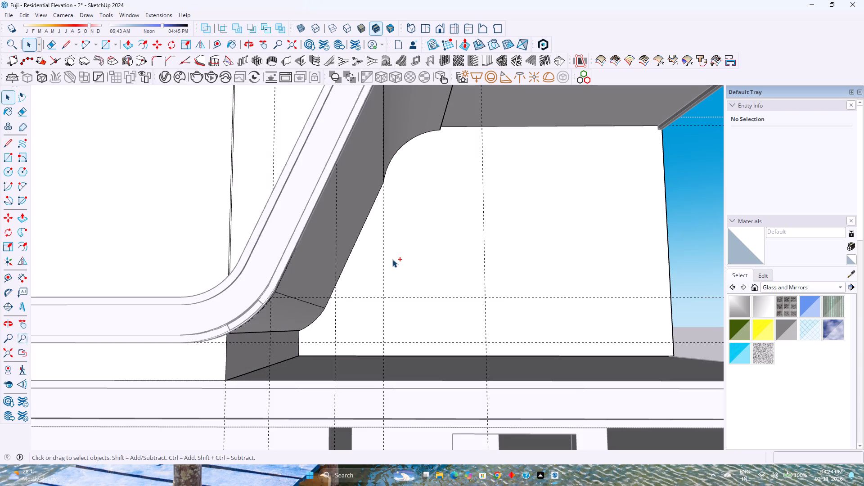
pyautogui.hotkey('ctrl', 'z')
# Push/Pull the face behind the diagonal, rounded border 6 inches into the balcony recess.
pyautogui.moveTo(392, 259); pyautogui.dragTo(315, 275, button='middle')
pyautogui.middleClick(202, 299)
pyautogui.middleClick(202, 299)
pyautogui.keyDown('shift'); pyautogui.moveTo(201, 298); pyautogui.dragTo(204, 297, button='middle'); pyautogui.keyUp('shift')
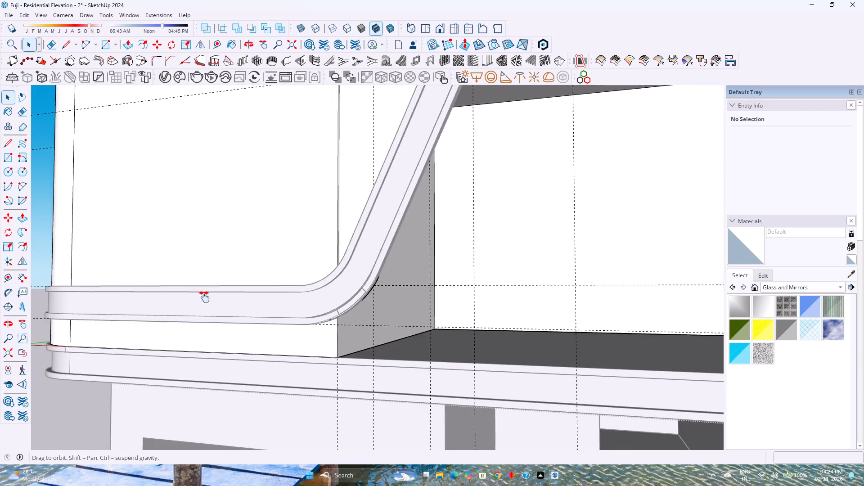
pyautogui.keyDown('shift'); pyautogui.moveTo(204, 297); pyautogui.dragTo(270, 293, button='middle'); pyautogui.keyUp('shift')
pyautogui.moveTo(352, 293); pyautogui.dragTo(255, 311, button='middle')
pyautogui.moveTo(245, 313); pyautogui.dragTo(111, 314, button='middle')
pyautogui.middleClick(111, 314)
pyautogui.scroll(2, 302, 295)
pyautogui.moveTo(301, 295); pyautogui.dragTo(201, 308, button='middle')
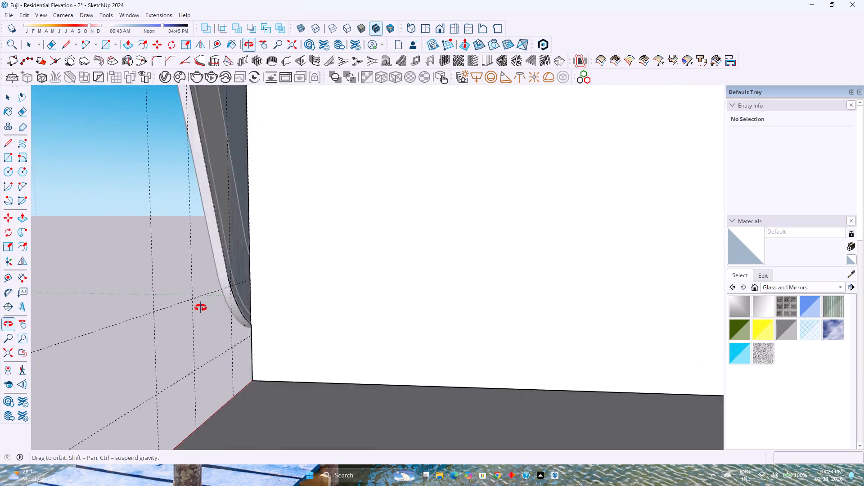
pyautogui.moveTo(201, 308); pyautogui.dragTo(146, 328, button='middle')
pyautogui.scroll(-3, 189, 297)
pyautogui.keyDown('shift'); pyautogui.moveTo(195, 297); pyautogui.dragTo(219, 361, button='middle'); pyautogui.keyUp('shift')
pyautogui.scroll(-2, 218, 336)
pyautogui.keyDown('shift'); pyautogui.moveTo(218, 333); pyautogui.dragTo(220, 353, button='middle'); pyautogui.keyUp('shift')
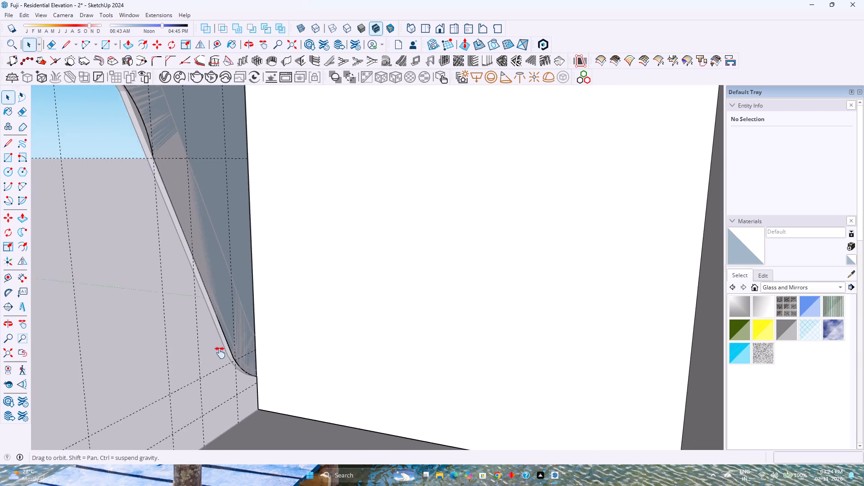
pyautogui.keyDown('shift'); pyautogui.moveTo(220, 353); pyautogui.dragTo(223, 365, button='middle'); pyautogui.keyUp('shift')
pyautogui.press('p')
pyautogui.click(224, 268)
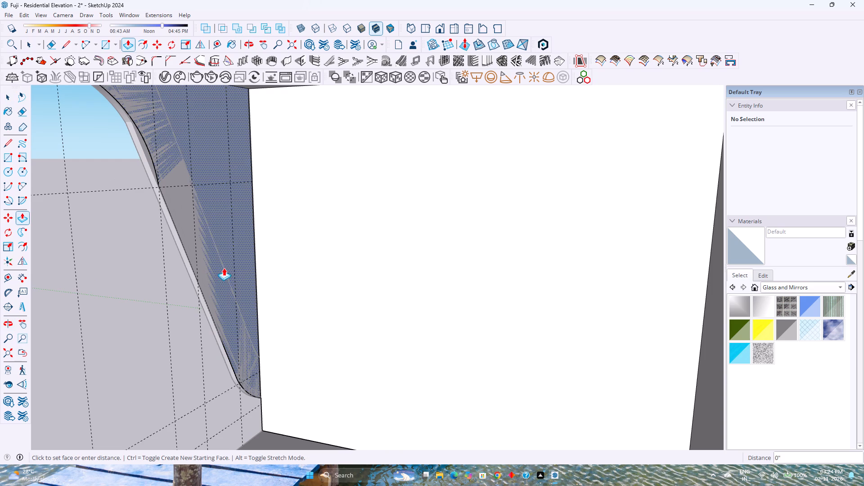
pyautogui.press('6')
pyautogui.press('Return')
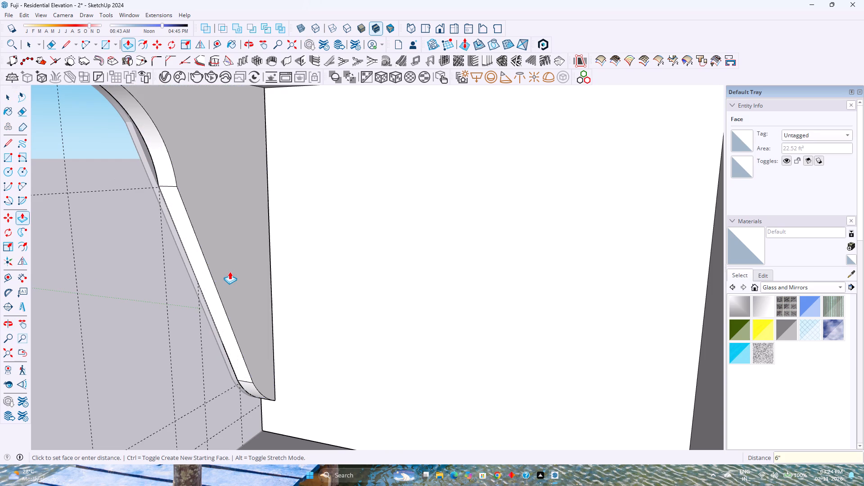
# Move the 6-inch edge joining the curved and diagonal parts of the new strip about 2 inches toward the side wall.
pyautogui.scroll(-3, 229, 274)
pyautogui.moveTo(229, 274); pyautogui.dragTo(461, 271, button='middle')
pyautogui.press('space')
pyautogui.scroll(2, 246, 243)
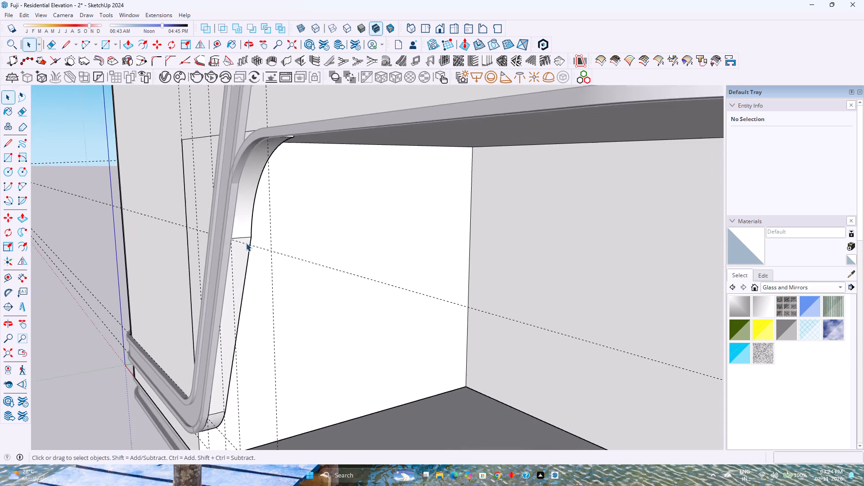
pyautogui.scroll(1, 246, 243)
pyautogui.click(245, 236)
pyautogui.scroll(4, 247, 238)
pyautogui.moveTo(247, 238); pyautogui.dragTo(93, 252, button='middle')
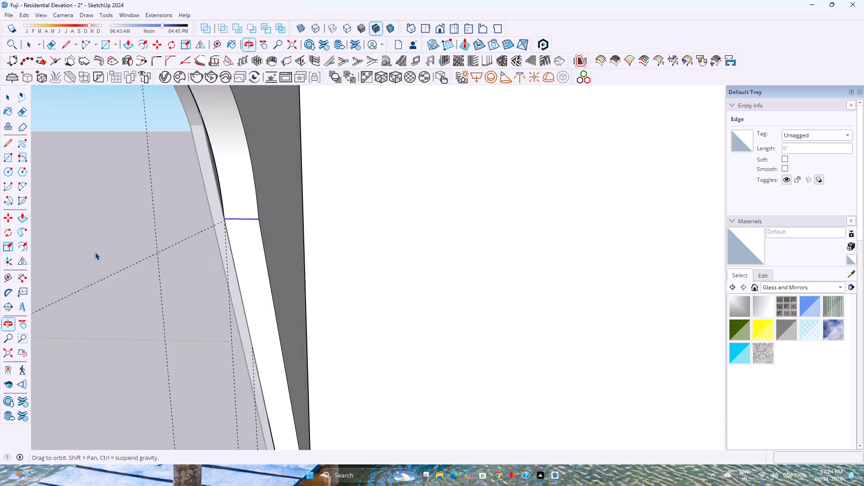
pyautogui.scroll(6, 265, 219)
pyautogui.moveTo(265, 219); pyautogui.dragTo(198, 233, button='middle')
pyautogui.press('m')
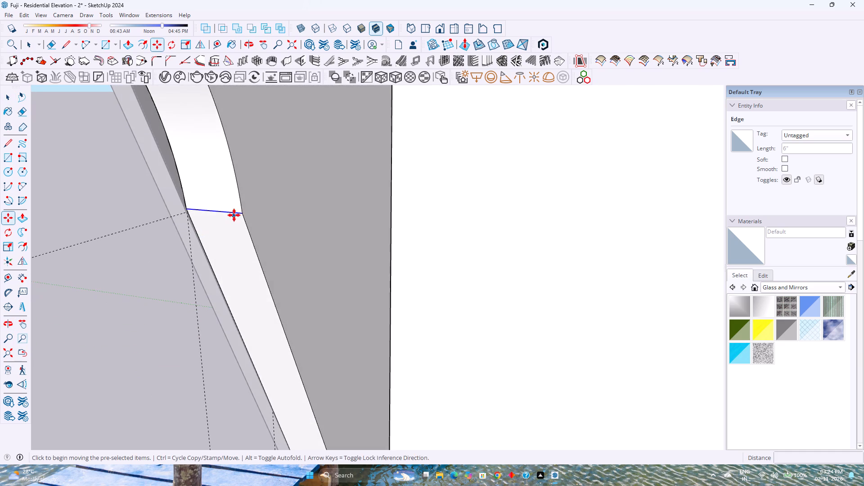
pyautogui.click(241, 213)
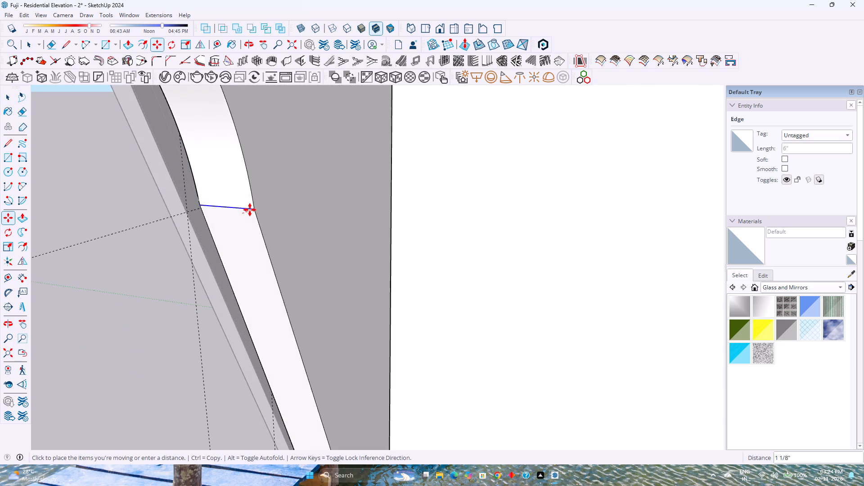
pyautogui.click(257, 206)
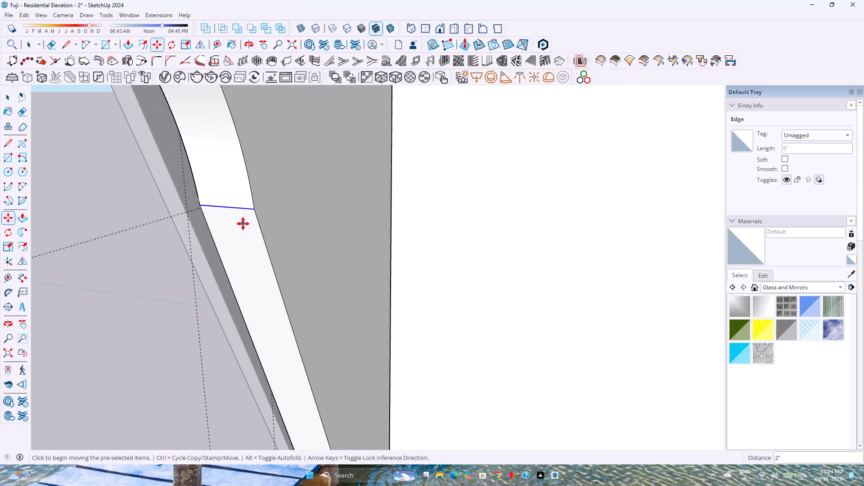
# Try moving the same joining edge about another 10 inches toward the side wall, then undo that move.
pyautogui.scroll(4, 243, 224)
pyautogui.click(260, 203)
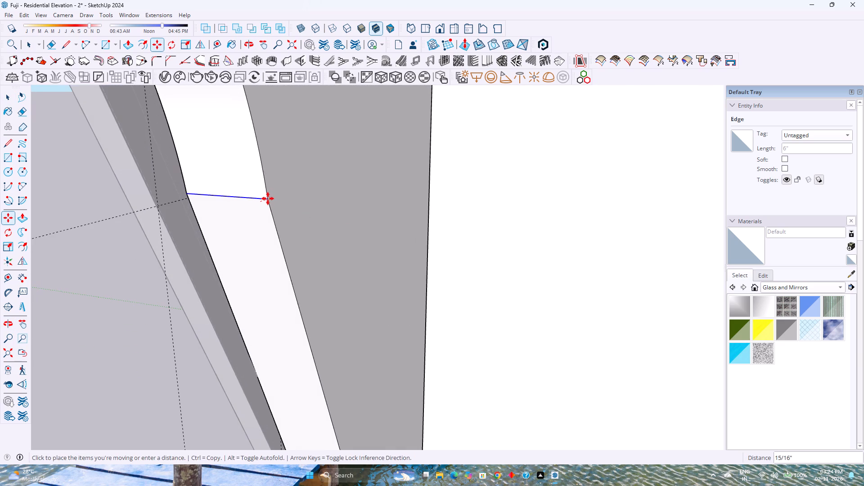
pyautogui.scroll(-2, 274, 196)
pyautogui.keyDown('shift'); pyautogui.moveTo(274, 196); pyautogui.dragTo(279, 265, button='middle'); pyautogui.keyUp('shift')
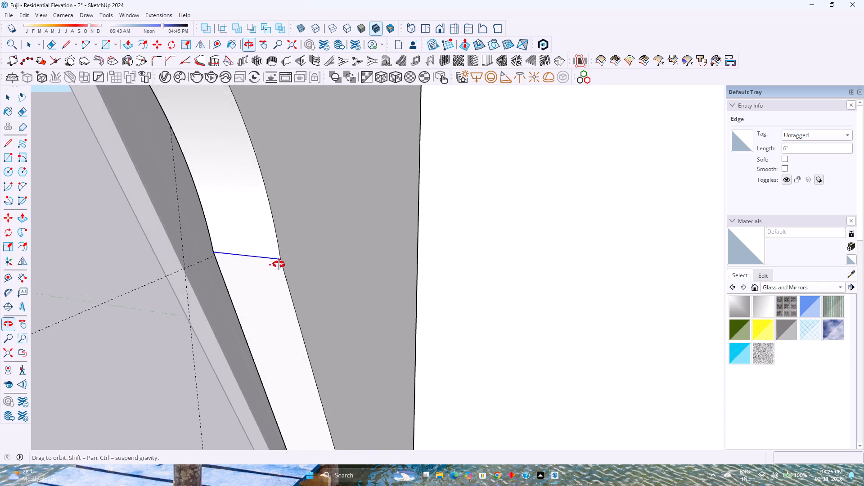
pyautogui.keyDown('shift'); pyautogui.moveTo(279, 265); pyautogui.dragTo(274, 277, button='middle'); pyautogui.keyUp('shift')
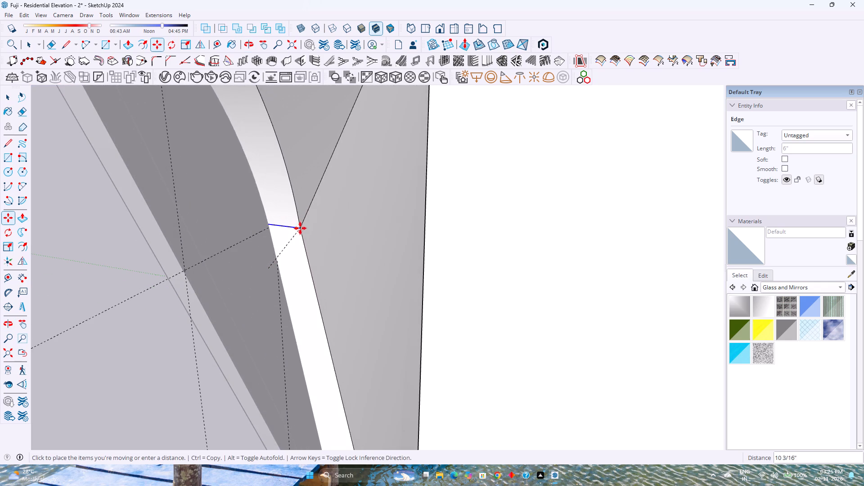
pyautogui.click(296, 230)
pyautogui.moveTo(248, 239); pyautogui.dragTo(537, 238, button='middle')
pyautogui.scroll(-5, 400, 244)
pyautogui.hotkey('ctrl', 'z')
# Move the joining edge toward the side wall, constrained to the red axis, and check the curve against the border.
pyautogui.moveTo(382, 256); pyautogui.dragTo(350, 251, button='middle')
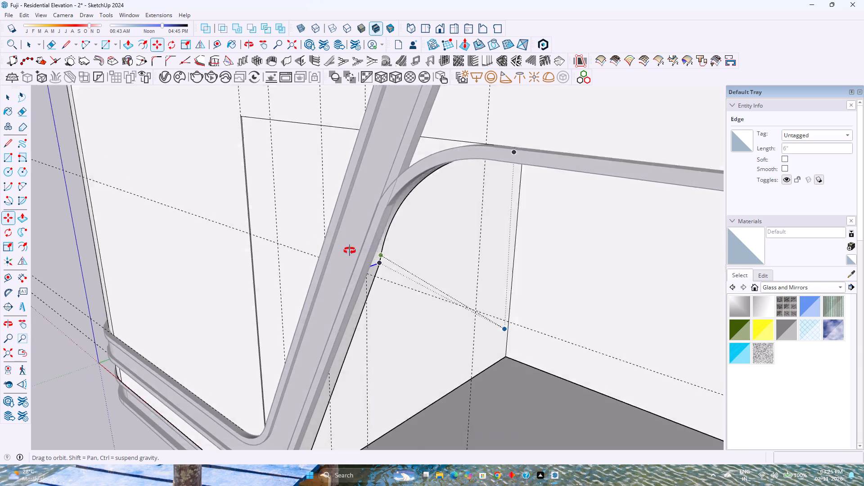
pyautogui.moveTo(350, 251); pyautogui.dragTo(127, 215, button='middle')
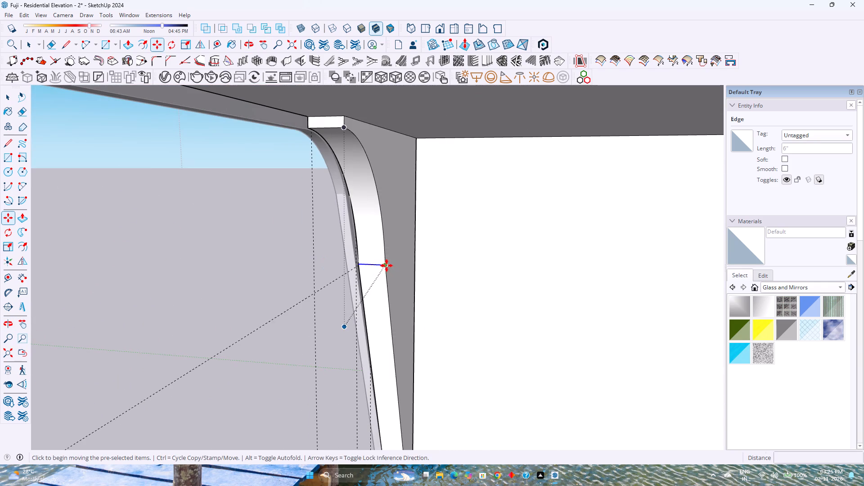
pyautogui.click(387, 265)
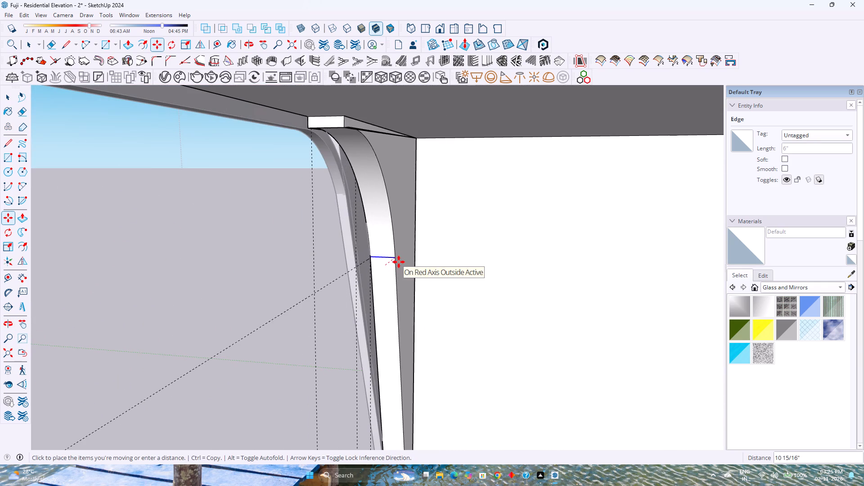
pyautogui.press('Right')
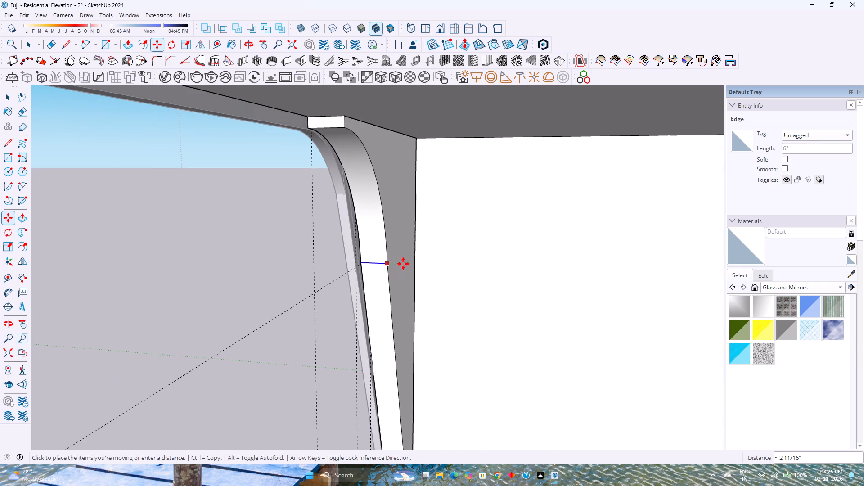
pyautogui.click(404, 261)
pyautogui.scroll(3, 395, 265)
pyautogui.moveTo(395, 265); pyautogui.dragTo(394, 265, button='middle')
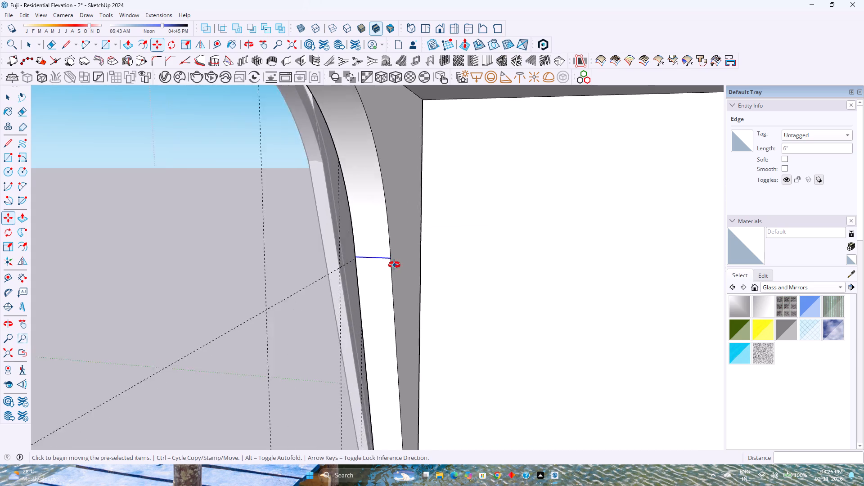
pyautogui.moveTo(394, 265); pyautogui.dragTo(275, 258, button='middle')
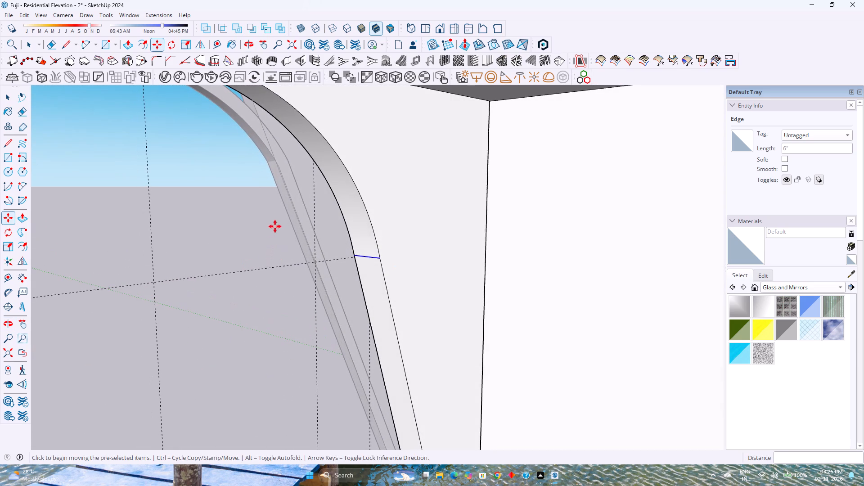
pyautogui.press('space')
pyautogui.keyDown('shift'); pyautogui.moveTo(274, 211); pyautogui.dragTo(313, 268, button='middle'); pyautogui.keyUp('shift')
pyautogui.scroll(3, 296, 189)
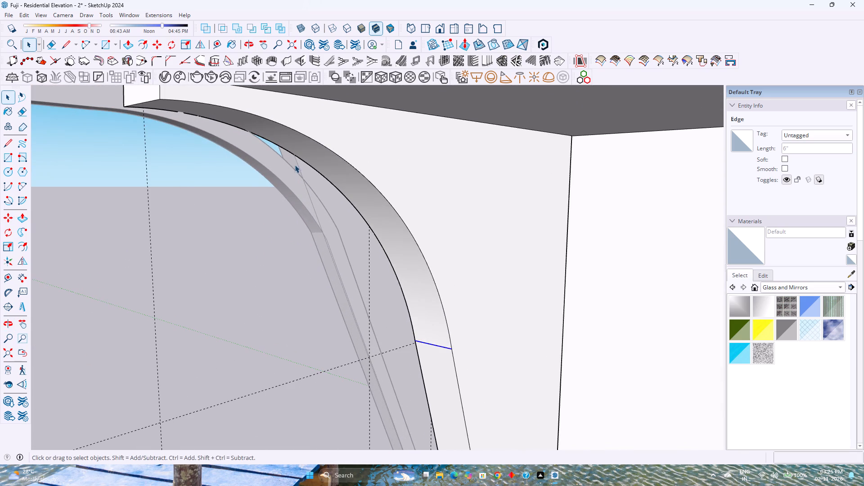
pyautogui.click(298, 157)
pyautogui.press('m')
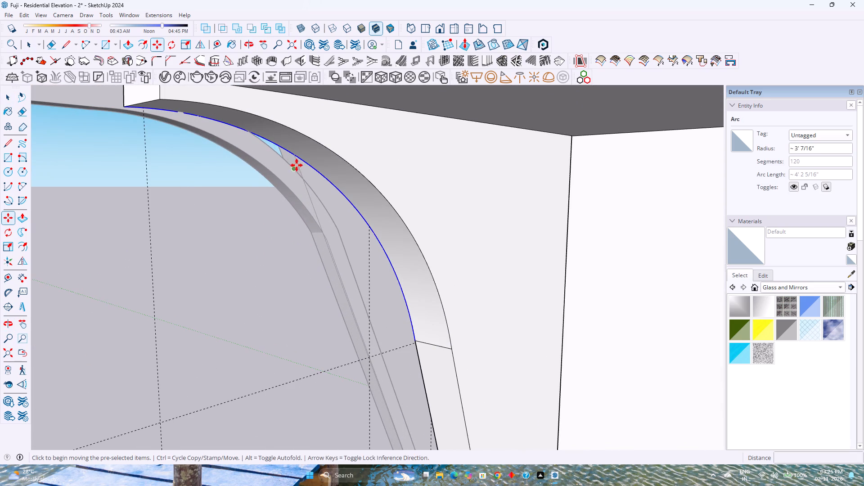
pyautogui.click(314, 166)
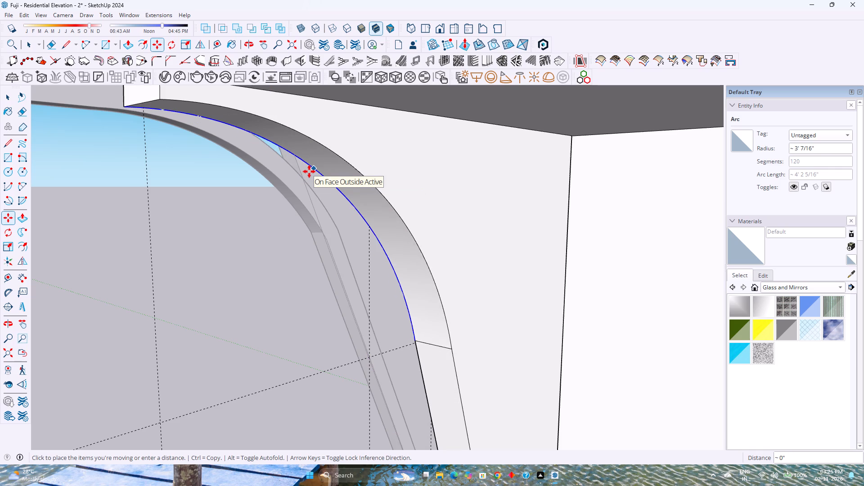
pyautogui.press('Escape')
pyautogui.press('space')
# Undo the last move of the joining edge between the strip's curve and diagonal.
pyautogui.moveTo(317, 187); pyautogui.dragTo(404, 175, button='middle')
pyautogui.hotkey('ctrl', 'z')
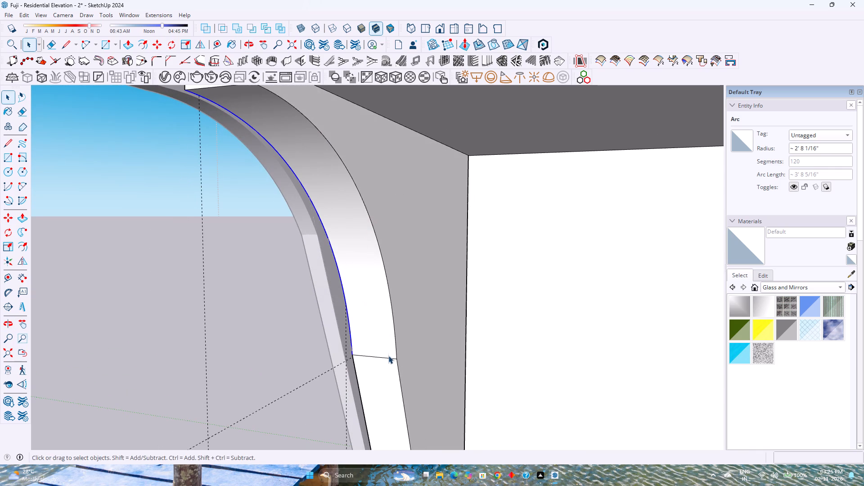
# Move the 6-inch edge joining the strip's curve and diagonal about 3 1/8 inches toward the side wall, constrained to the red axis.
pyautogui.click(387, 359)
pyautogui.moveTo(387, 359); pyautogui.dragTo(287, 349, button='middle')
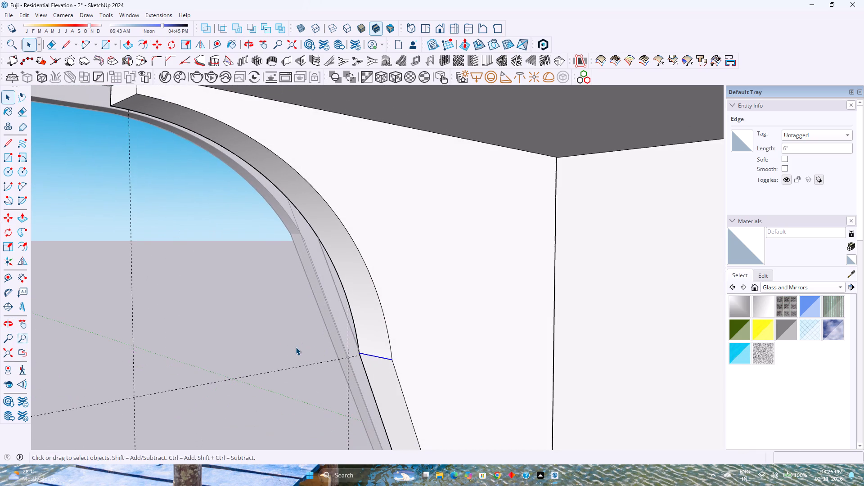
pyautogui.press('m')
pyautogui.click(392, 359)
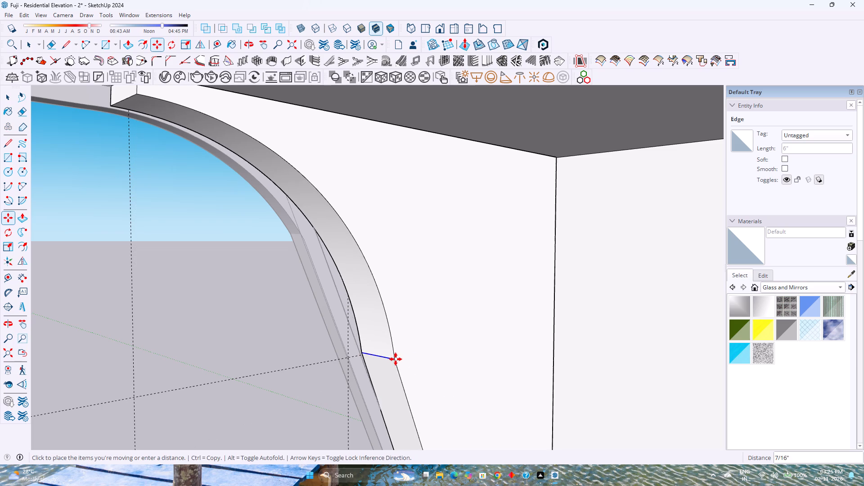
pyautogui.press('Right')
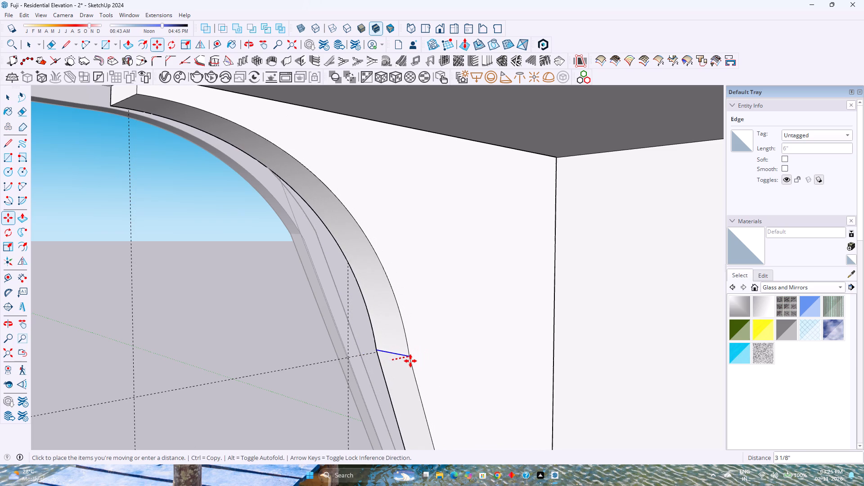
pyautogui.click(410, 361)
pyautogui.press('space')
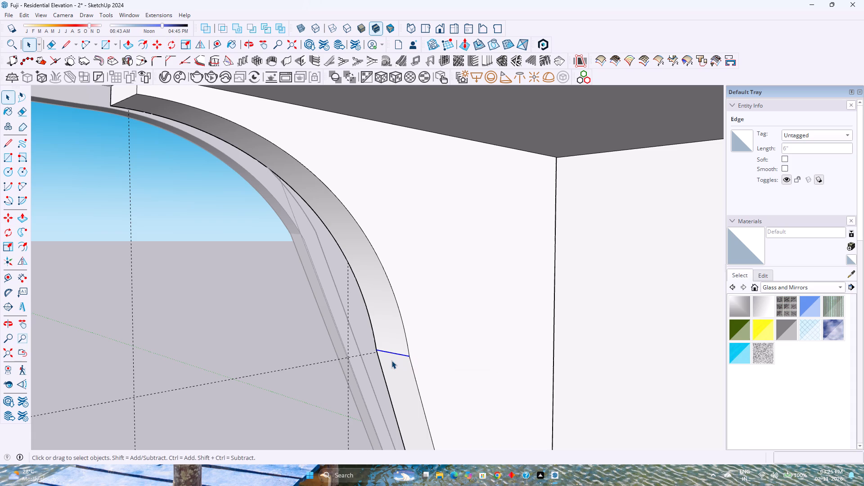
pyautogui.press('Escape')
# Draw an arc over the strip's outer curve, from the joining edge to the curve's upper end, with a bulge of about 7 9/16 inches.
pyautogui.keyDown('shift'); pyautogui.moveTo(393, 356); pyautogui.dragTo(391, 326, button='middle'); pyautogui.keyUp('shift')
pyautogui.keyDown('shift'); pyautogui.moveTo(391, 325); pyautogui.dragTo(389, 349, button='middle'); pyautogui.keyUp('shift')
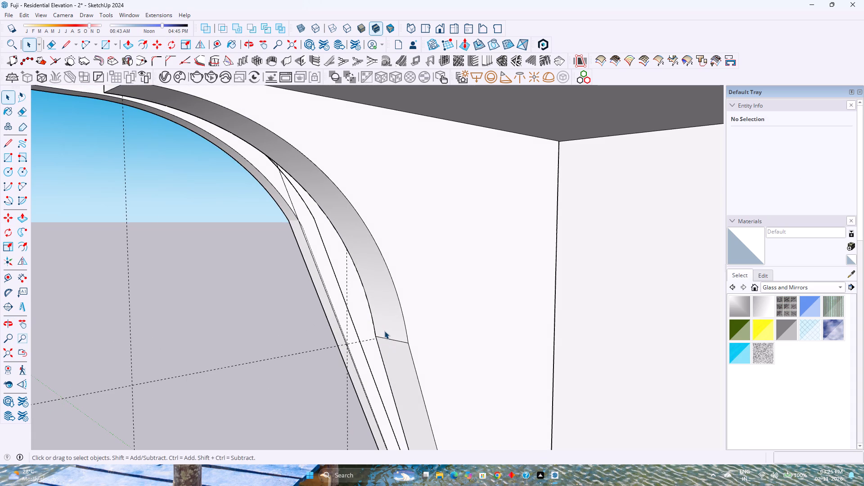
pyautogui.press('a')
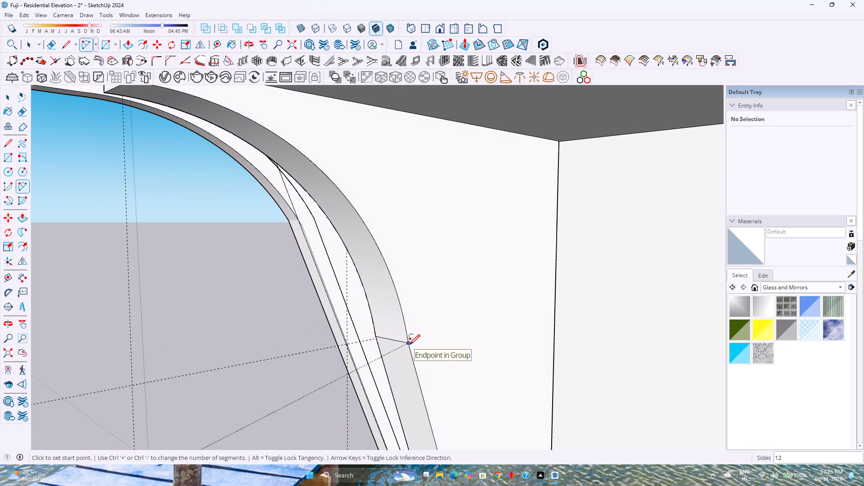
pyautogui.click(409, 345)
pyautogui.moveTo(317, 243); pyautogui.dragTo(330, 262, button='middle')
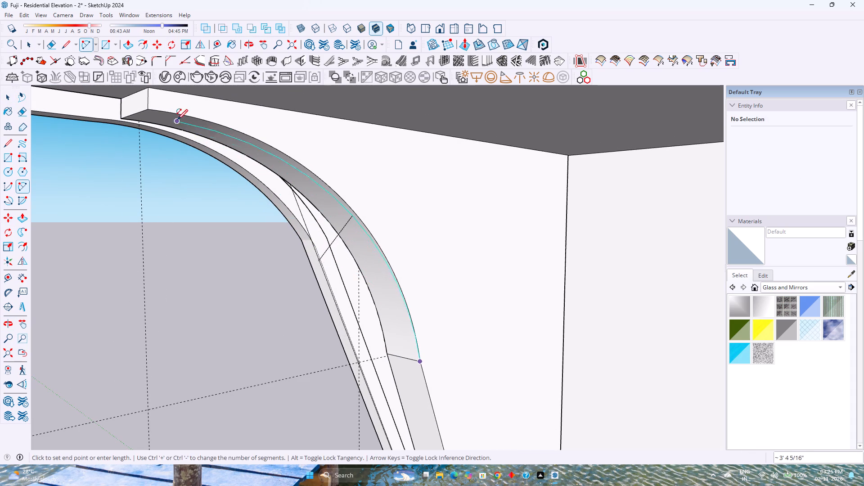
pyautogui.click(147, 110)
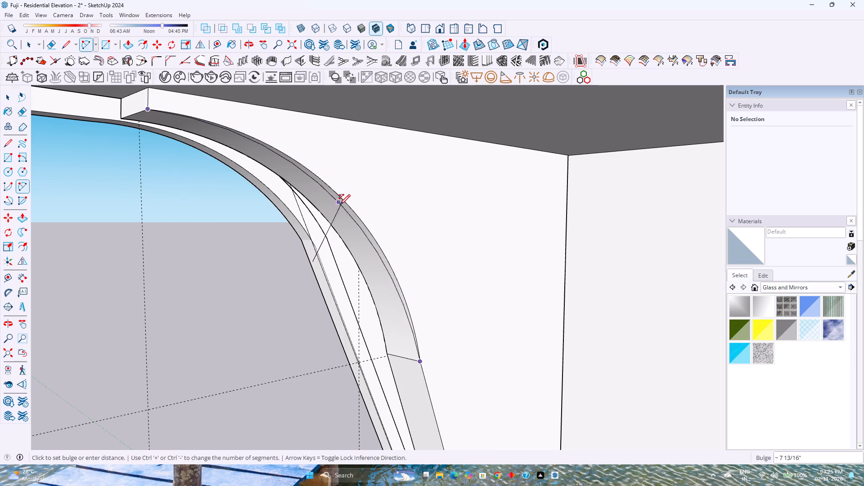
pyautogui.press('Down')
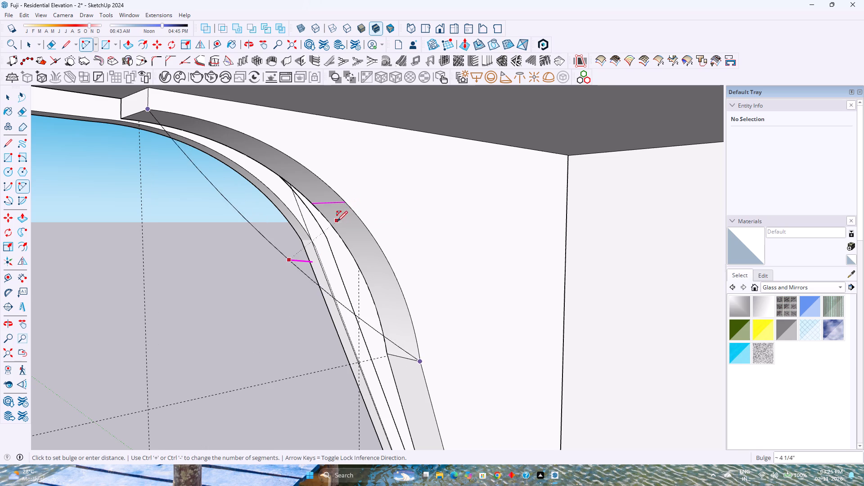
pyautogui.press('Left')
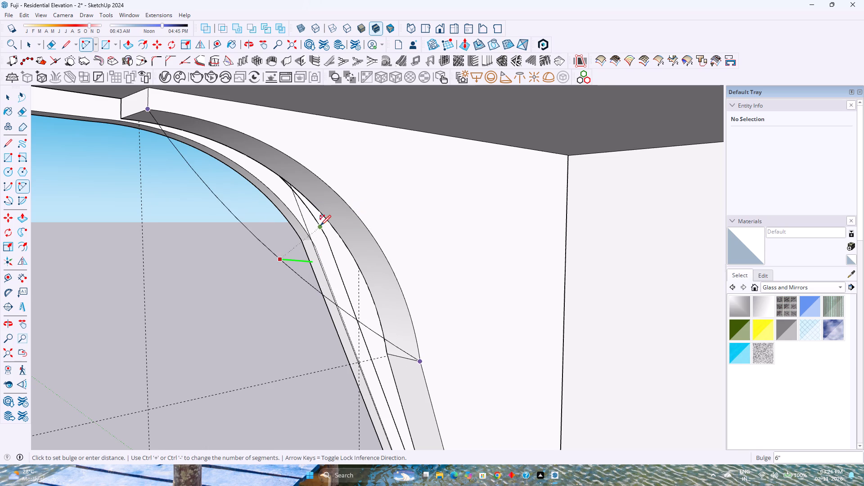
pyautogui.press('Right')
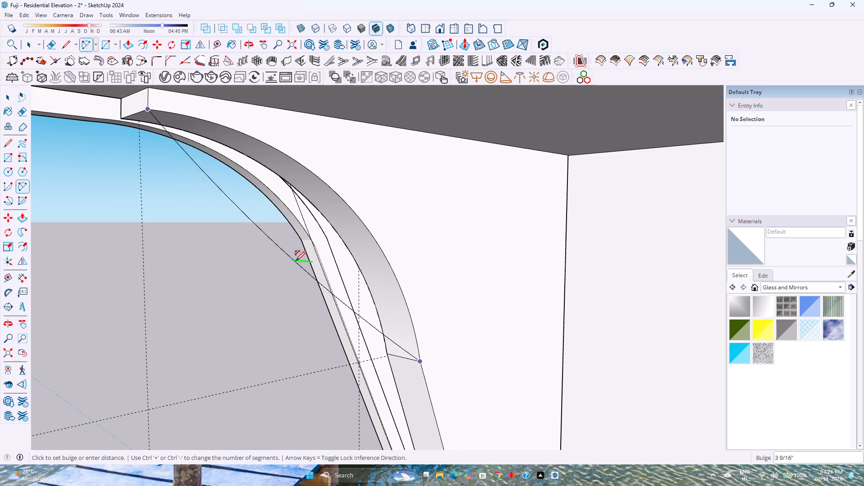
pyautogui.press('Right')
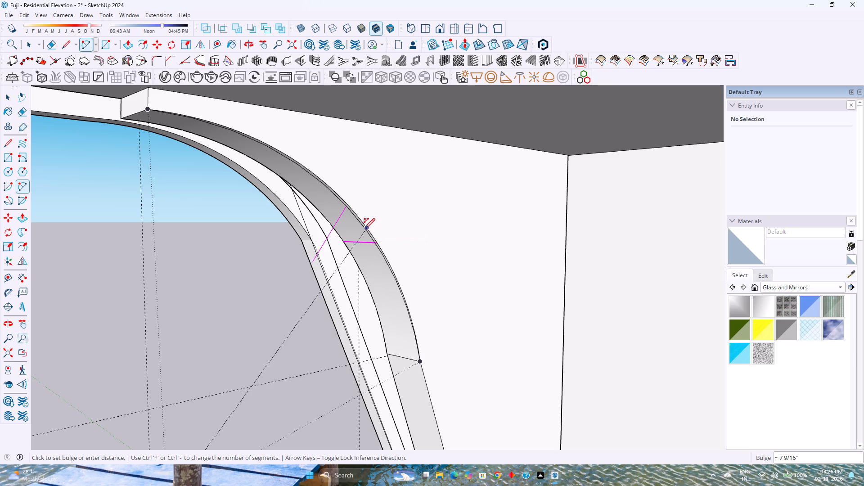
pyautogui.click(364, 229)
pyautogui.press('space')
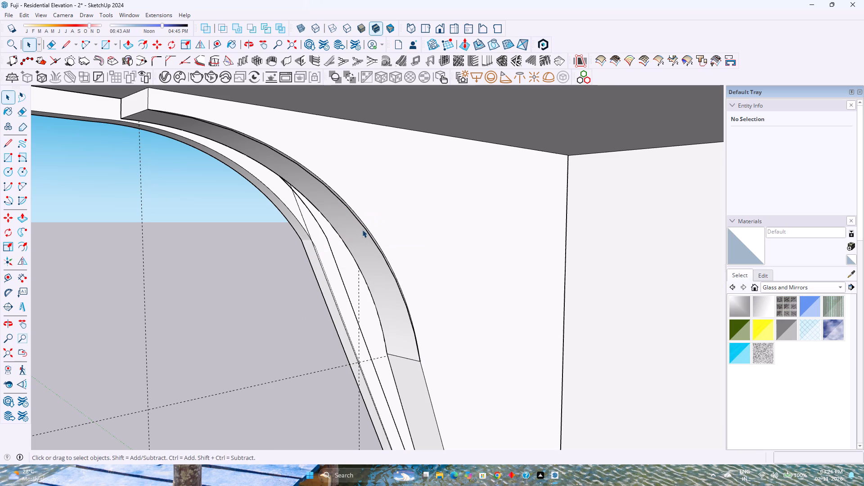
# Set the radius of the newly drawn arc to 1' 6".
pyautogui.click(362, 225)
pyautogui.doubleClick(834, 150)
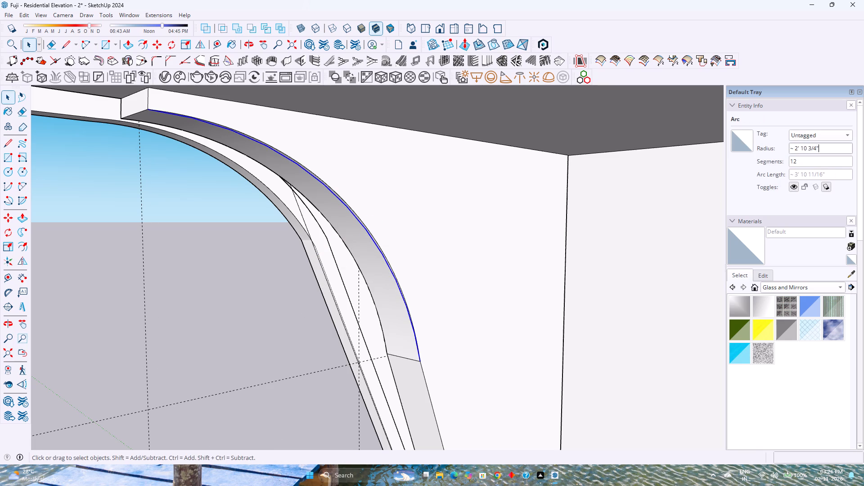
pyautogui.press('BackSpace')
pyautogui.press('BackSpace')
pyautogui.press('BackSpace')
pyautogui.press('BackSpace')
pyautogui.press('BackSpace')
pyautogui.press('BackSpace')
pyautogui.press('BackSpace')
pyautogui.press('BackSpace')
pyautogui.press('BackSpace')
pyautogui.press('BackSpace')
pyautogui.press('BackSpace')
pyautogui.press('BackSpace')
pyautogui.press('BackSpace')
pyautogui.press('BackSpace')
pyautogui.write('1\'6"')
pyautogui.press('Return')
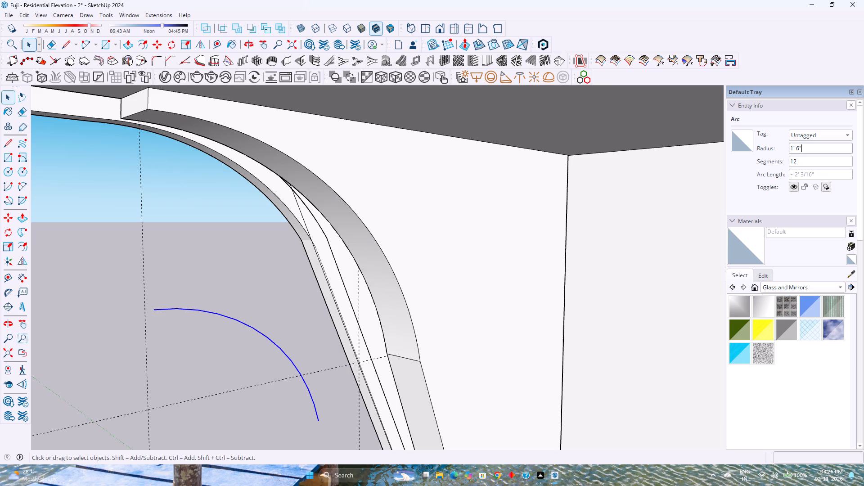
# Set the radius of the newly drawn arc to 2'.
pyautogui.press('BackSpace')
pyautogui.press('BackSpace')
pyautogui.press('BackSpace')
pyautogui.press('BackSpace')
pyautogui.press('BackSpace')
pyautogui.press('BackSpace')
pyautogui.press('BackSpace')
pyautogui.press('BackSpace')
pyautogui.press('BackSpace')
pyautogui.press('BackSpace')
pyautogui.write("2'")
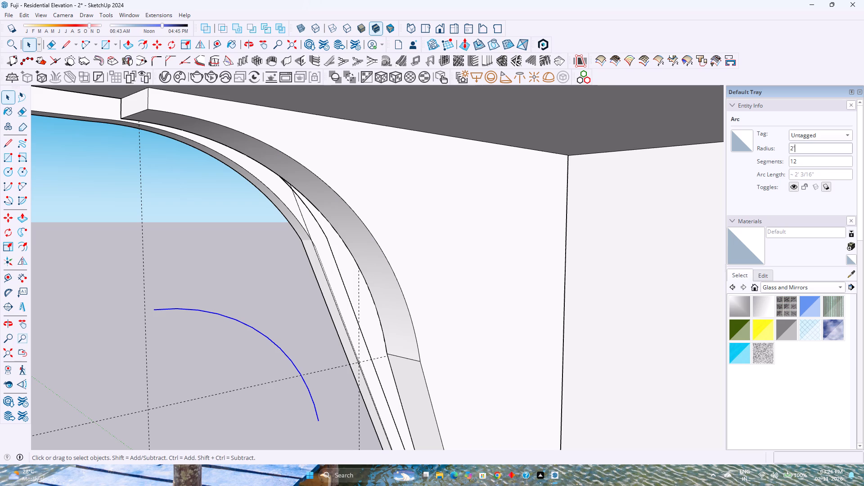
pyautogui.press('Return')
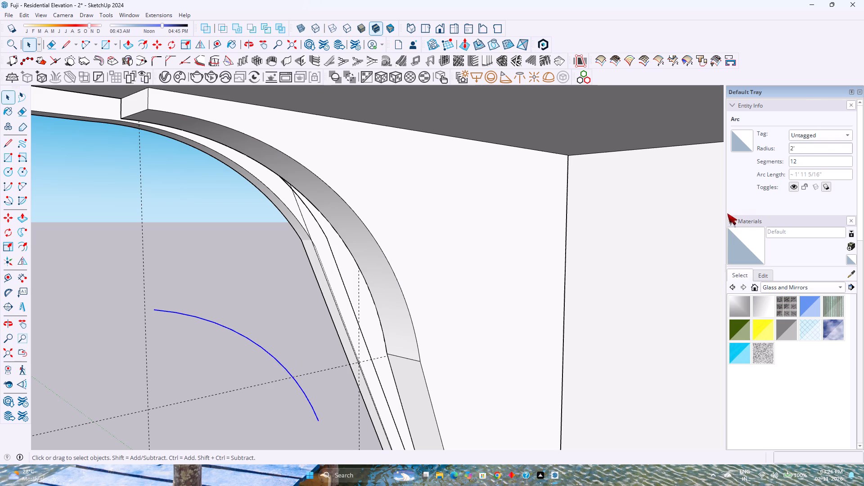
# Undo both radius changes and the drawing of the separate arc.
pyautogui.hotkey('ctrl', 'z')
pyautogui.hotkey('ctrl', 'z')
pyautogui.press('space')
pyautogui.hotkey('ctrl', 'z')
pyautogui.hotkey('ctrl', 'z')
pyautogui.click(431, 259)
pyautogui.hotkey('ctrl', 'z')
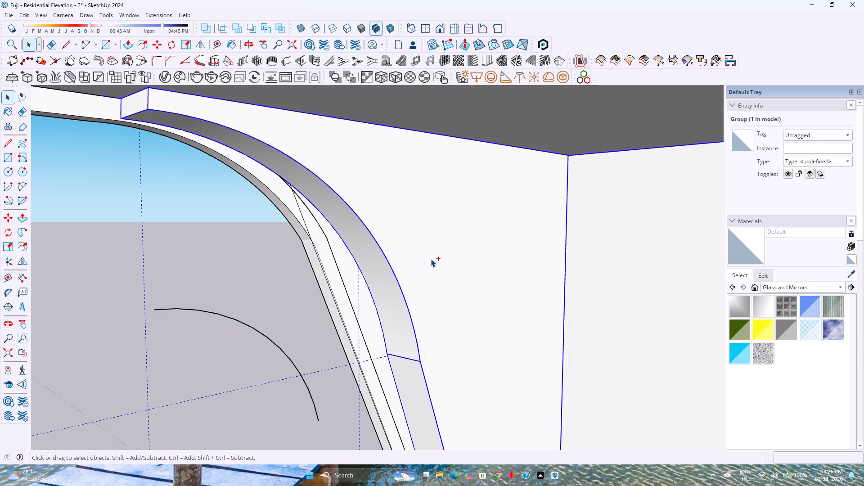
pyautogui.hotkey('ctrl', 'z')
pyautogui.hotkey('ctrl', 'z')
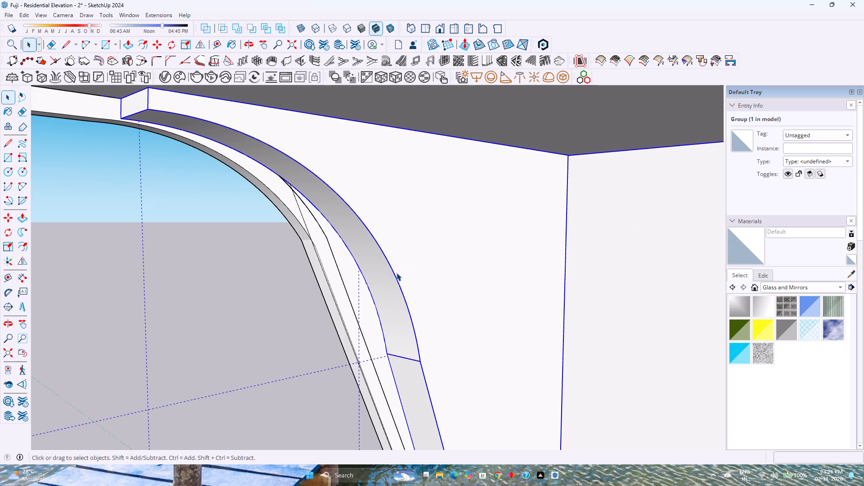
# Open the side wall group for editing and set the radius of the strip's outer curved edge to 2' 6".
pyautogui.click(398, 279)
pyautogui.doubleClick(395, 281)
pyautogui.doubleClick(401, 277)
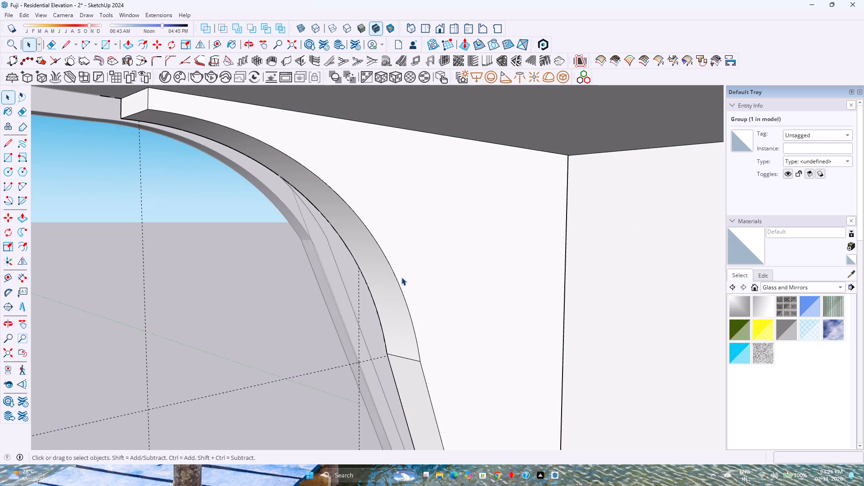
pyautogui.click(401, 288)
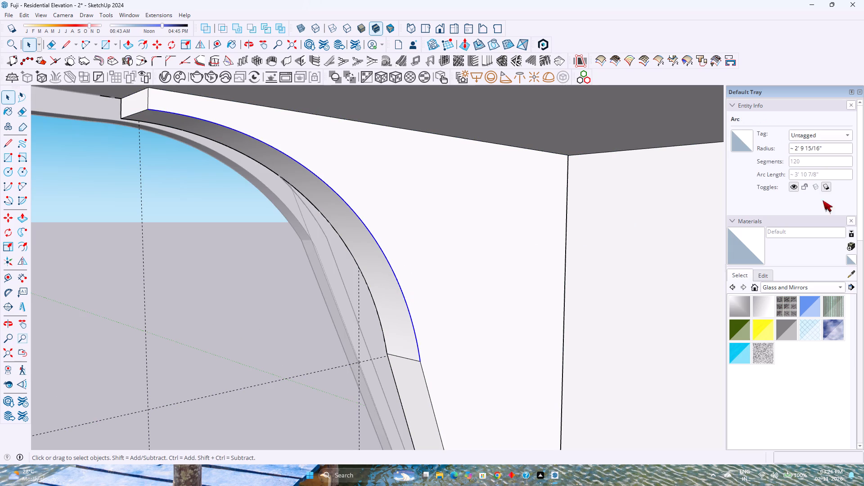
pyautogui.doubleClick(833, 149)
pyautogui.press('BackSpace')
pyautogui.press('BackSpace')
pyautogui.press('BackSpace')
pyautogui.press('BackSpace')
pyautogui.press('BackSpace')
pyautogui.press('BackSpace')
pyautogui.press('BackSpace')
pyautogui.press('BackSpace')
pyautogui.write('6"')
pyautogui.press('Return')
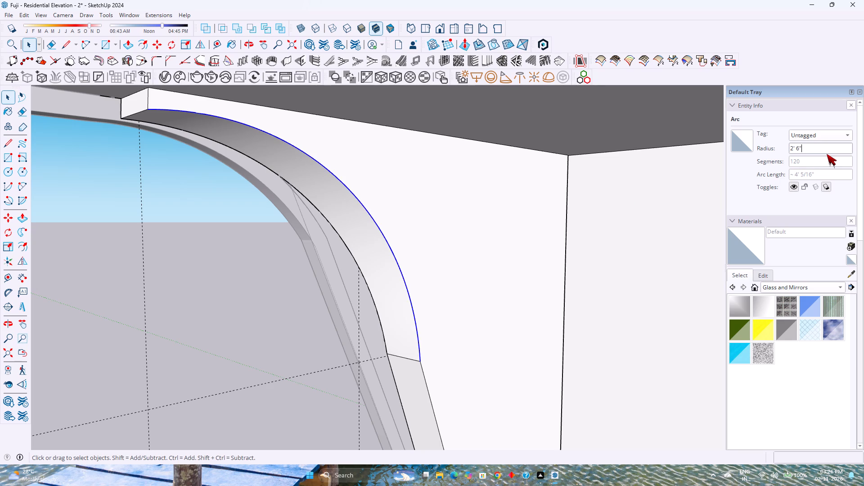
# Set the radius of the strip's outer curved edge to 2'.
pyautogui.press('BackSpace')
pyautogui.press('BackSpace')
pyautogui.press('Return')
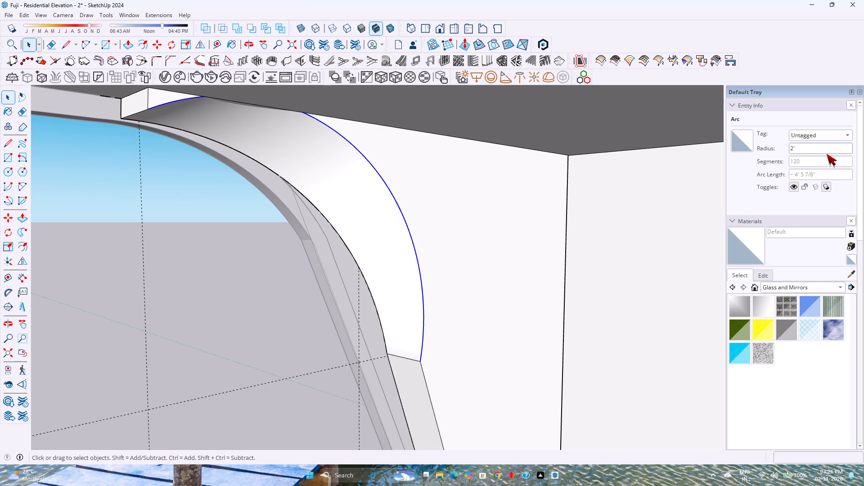
# Undo the curve's radius changes, the joining-edge move and the strip's construction, back to the bare arc and diagonal line.
pyautogui.hotkey('ctrl', 'z')
pyautogui.hotkey('ctrl', 'z')
pyautogui.press('space')
pyautogui.hotkey('ctrl', 'z')
pyautogui.hotkey('ctrl', 'z')
pyautogui.click(441, 270)
pyautogui.hotkey('ctrl', 'z')
pyautogui.hotkey('ctrl', 'z')
pyautogui.hotkey('ctrl', 'z')
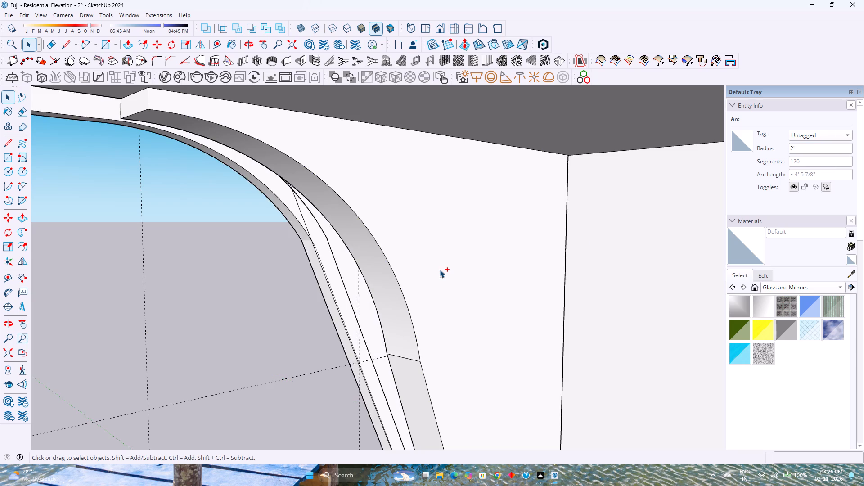
pyautogui.hotkey('ctrl', 'z')
pyautogui.hotkey('ctrl', 'z')
pyautogui.hotkey('ctrl', 'z')
pyautogui.hotkey('ctrl', 'z')
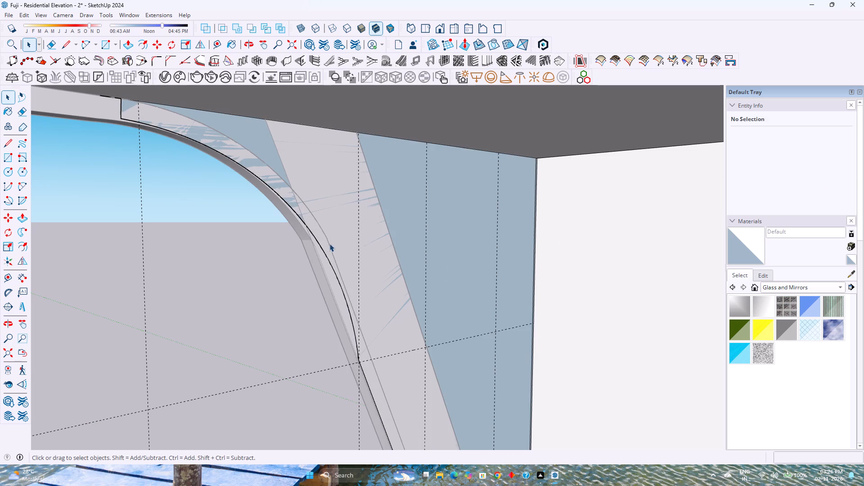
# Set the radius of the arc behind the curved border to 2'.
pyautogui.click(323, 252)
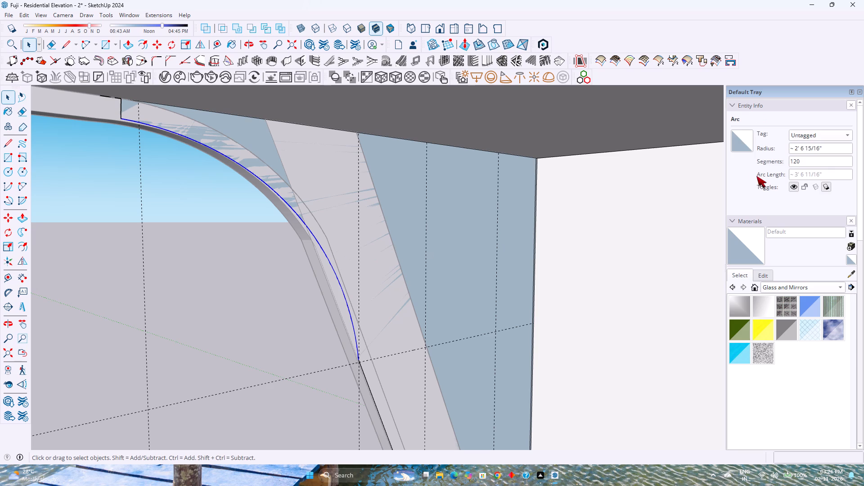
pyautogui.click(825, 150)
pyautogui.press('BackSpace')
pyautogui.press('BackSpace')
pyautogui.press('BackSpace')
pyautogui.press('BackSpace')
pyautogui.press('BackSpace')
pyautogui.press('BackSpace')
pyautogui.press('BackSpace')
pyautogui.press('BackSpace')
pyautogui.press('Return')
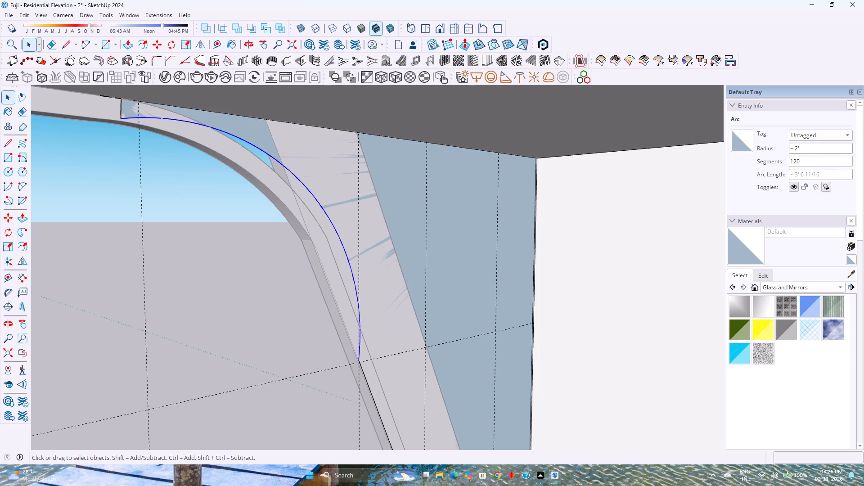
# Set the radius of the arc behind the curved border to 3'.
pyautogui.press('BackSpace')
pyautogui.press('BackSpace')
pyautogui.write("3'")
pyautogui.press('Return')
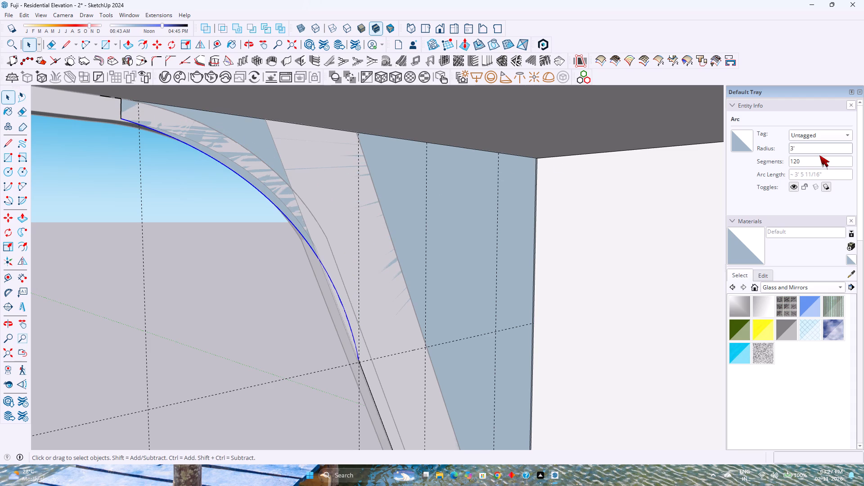
# Set the radius of the arc behind the curved border to 2' 8".
pyautogui.press('BackSpace')
pyautogui.press('BackSpace')
pyautogui.write('2\'8"')
pyautogui.press('Return')
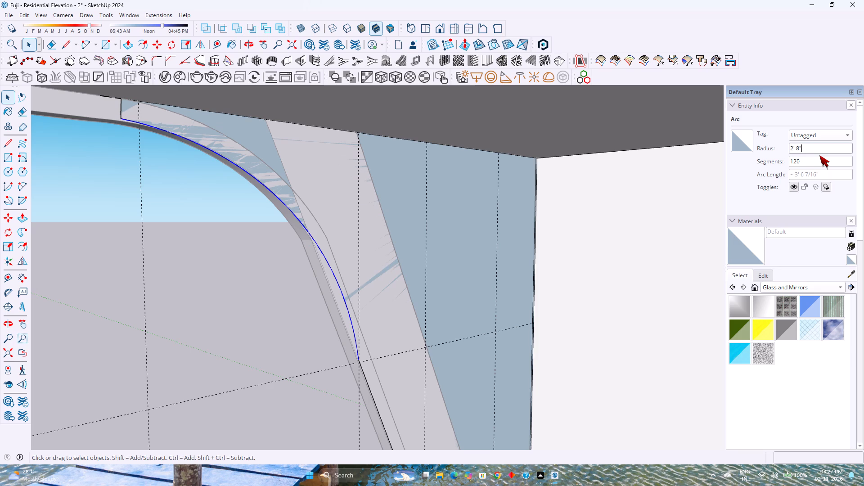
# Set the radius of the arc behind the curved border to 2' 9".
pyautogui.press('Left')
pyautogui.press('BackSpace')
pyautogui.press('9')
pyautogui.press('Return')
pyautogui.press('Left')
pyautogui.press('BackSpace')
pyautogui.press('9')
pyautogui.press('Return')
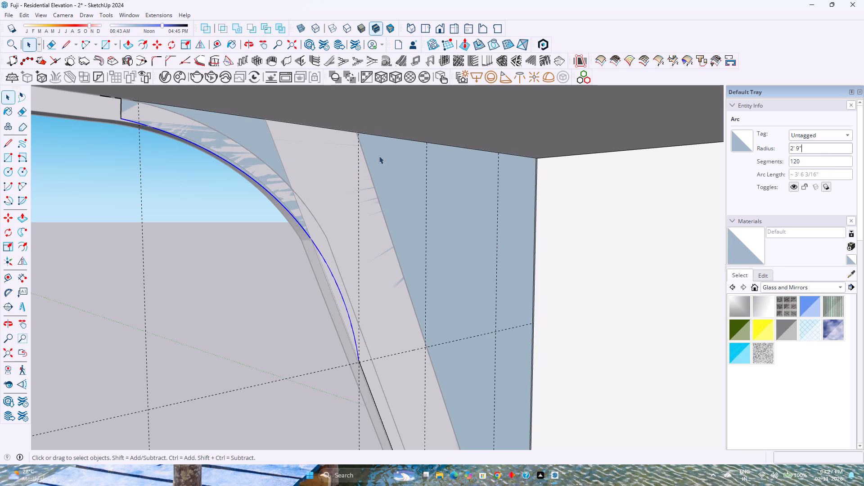
# Set the radius of the arc behind the curved border to 2' 7".
pyautogui.press('Left')
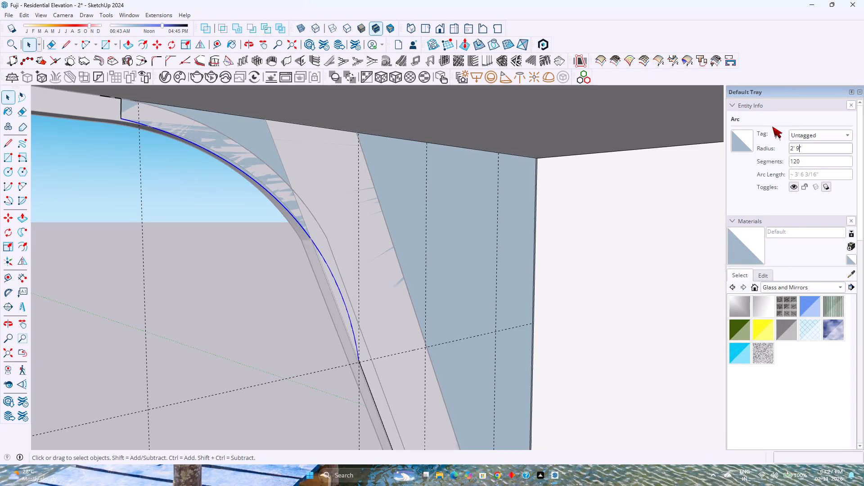
pyautogui.press('BackSpace')
pyautogui.press('7')
pyautogui.press('Return')
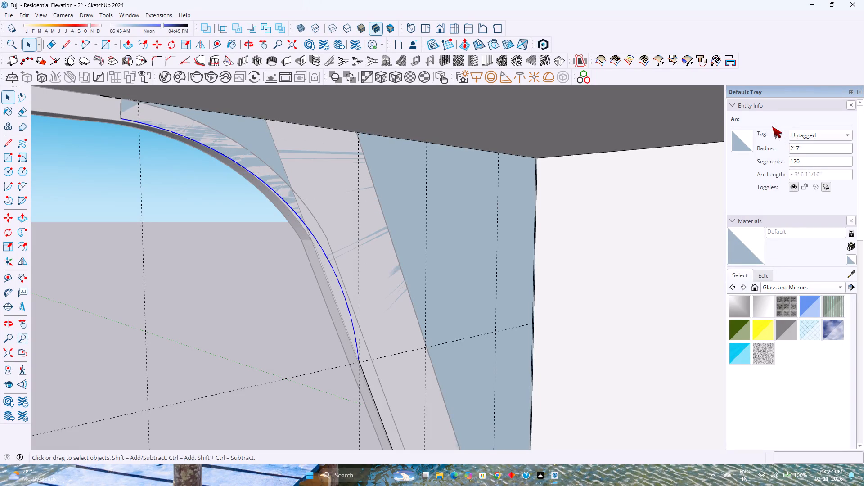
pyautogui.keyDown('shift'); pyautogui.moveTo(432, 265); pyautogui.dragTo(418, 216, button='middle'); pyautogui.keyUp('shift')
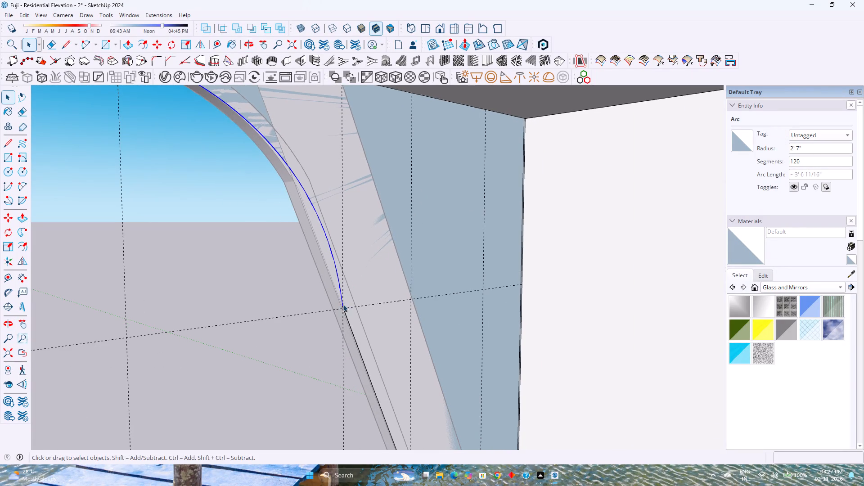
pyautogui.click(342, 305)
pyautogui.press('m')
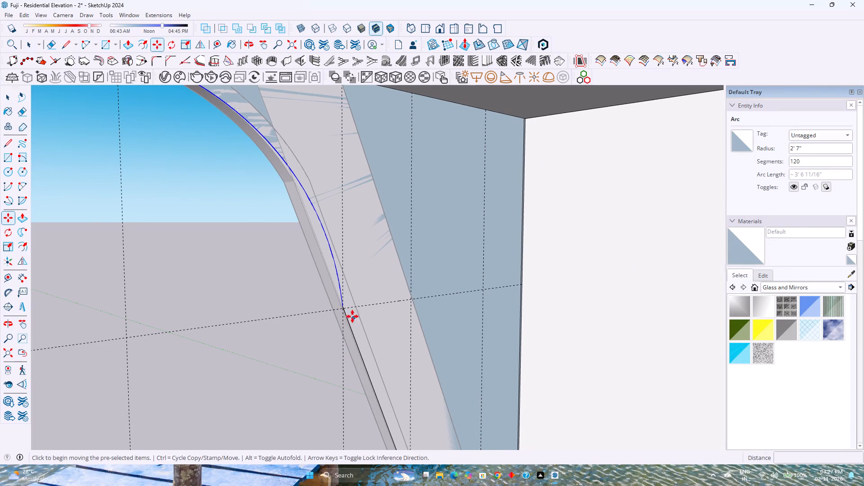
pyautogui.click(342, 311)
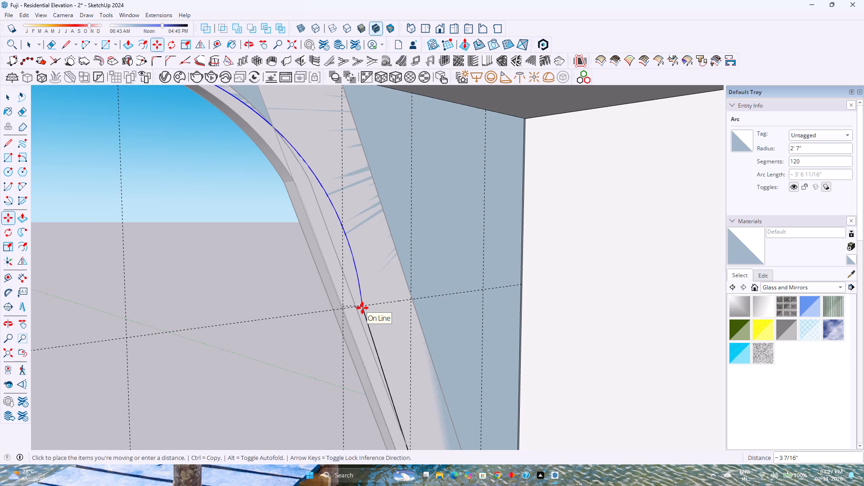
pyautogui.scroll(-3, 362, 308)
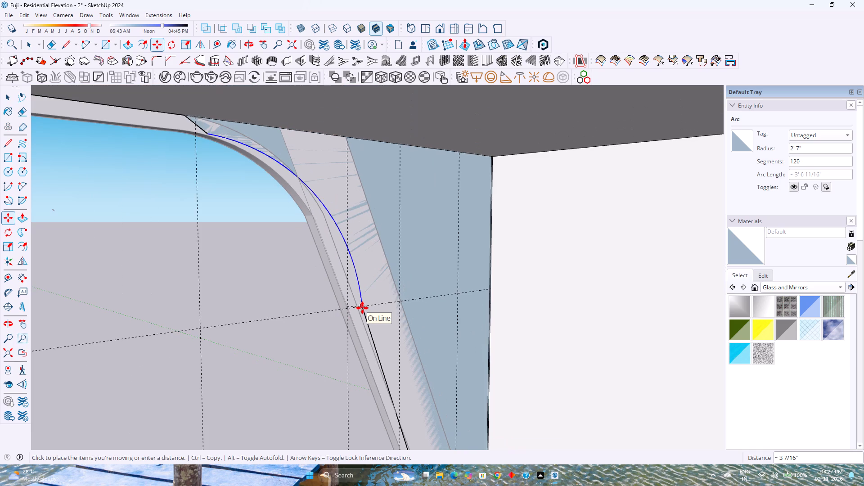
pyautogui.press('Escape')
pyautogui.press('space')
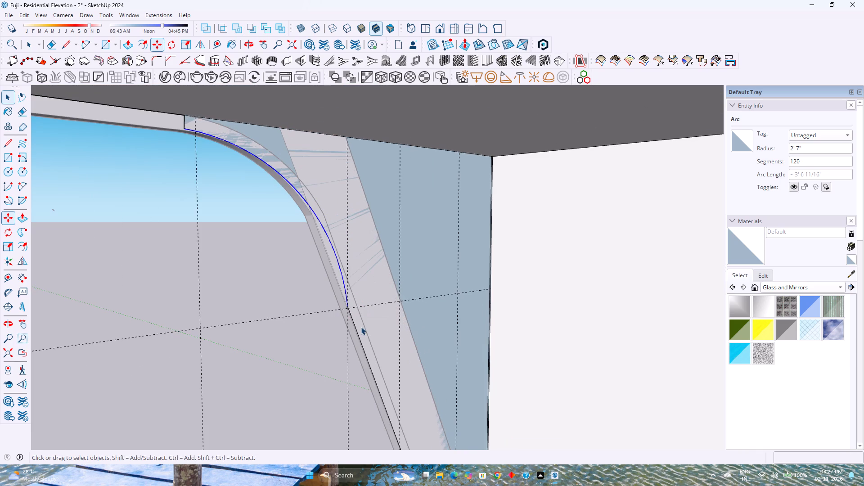
# Delete the diagonal line below the arc and the horizontal guide through the arc's lower end.
pyautogui.click(359, 335)
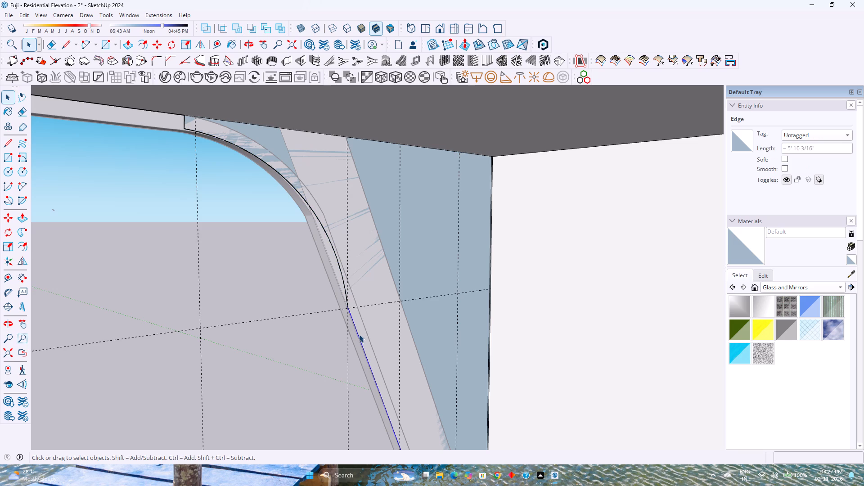
pyautogui.press('Delete')
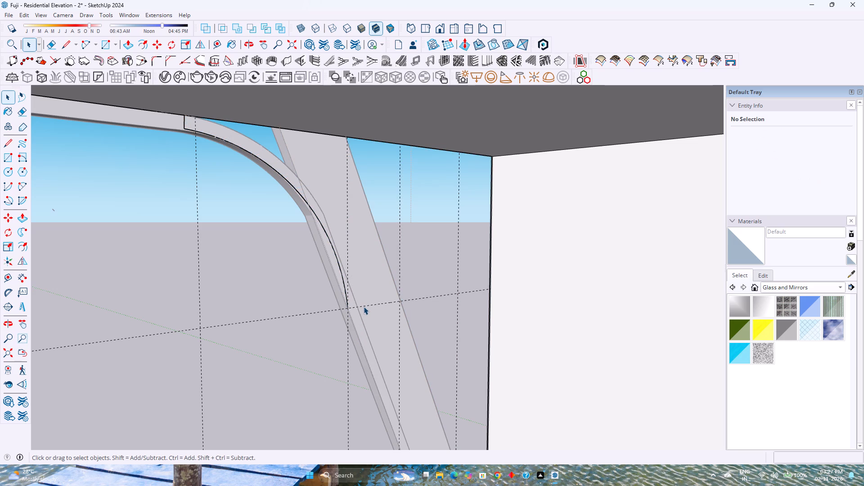
pyautogui.click(364, 306)
pyautogui.press('Delete')
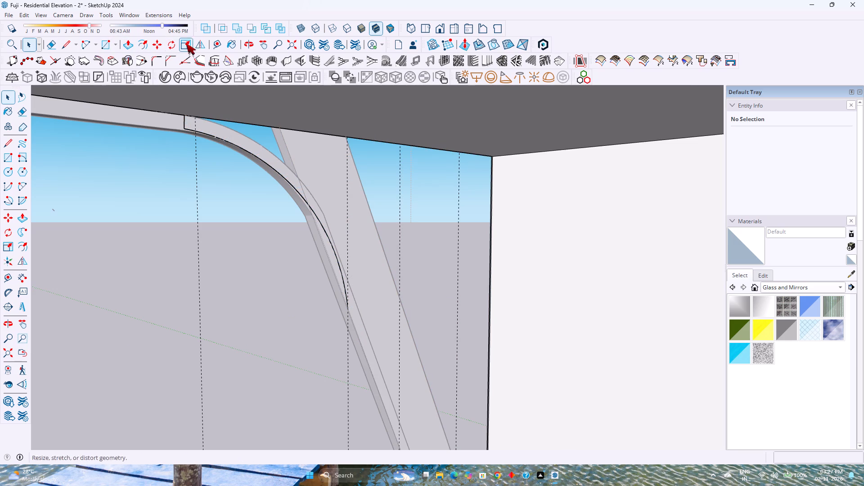
# Place a horizontal guide about 1' 9" below the ceiling edge, crossing the arc above its lower end.
pyautogui.click(213, 42)
pyautogui.click(336, 137)
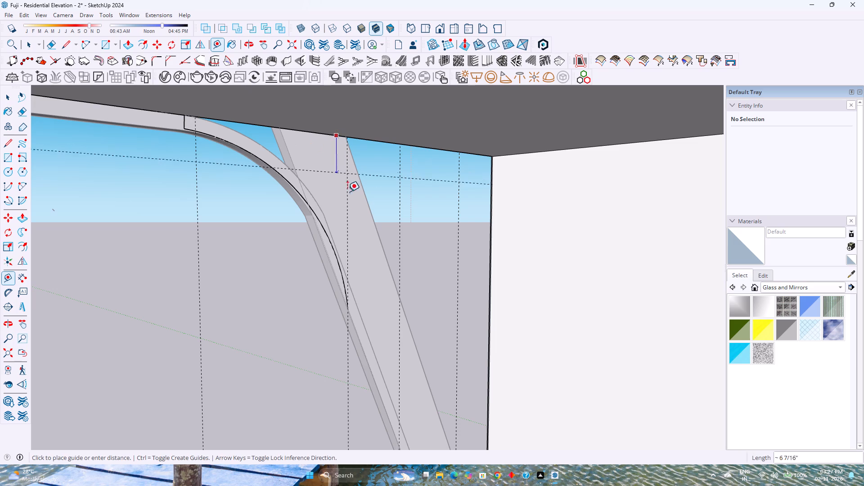
pyautogui.click(337, 261)
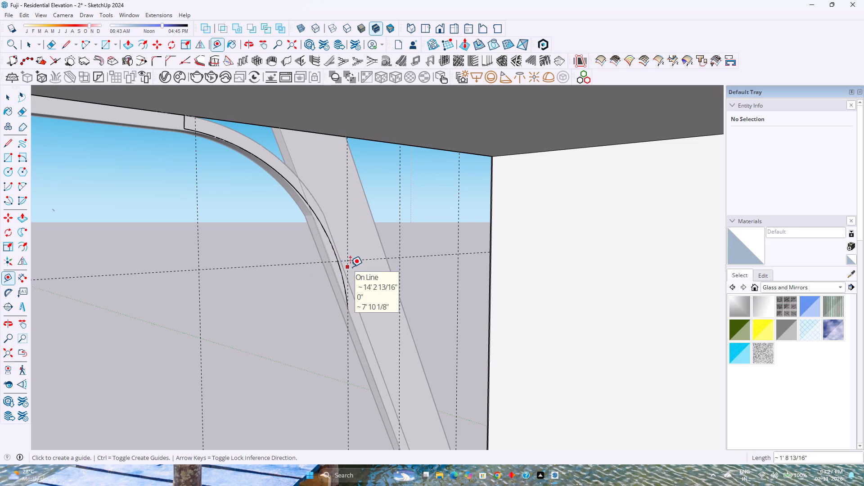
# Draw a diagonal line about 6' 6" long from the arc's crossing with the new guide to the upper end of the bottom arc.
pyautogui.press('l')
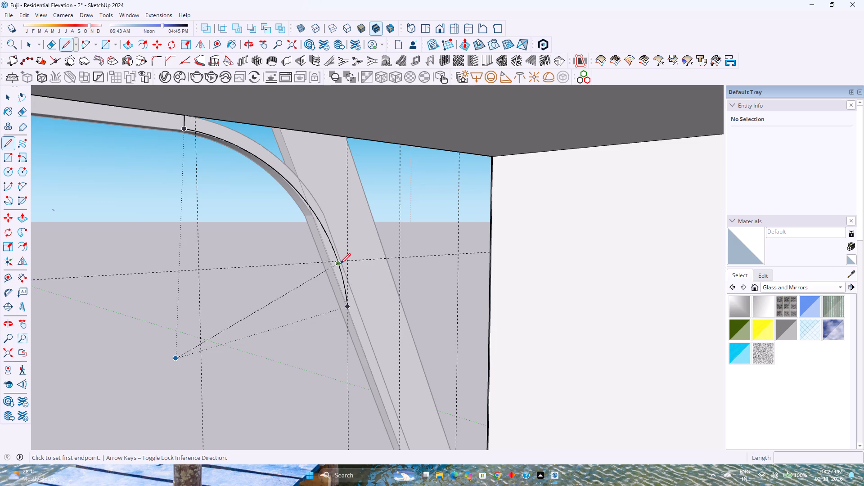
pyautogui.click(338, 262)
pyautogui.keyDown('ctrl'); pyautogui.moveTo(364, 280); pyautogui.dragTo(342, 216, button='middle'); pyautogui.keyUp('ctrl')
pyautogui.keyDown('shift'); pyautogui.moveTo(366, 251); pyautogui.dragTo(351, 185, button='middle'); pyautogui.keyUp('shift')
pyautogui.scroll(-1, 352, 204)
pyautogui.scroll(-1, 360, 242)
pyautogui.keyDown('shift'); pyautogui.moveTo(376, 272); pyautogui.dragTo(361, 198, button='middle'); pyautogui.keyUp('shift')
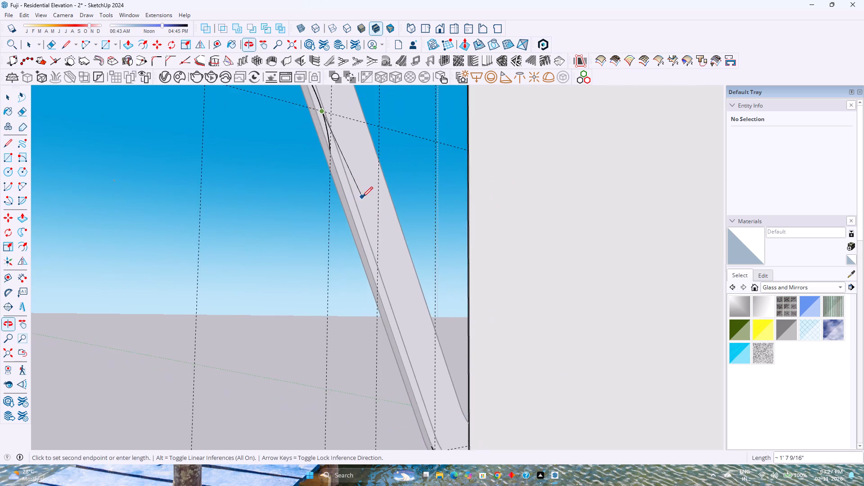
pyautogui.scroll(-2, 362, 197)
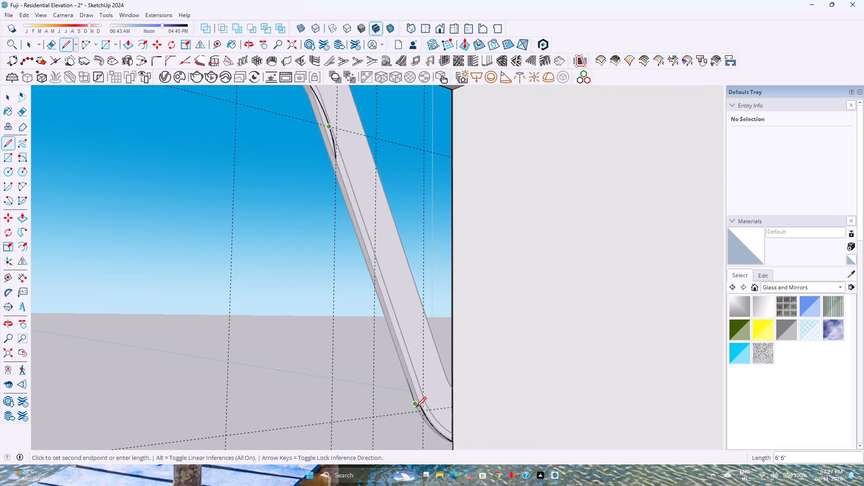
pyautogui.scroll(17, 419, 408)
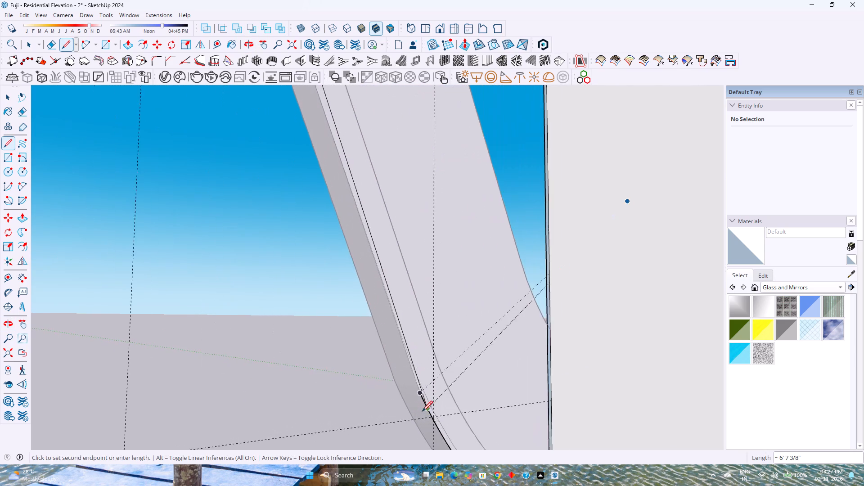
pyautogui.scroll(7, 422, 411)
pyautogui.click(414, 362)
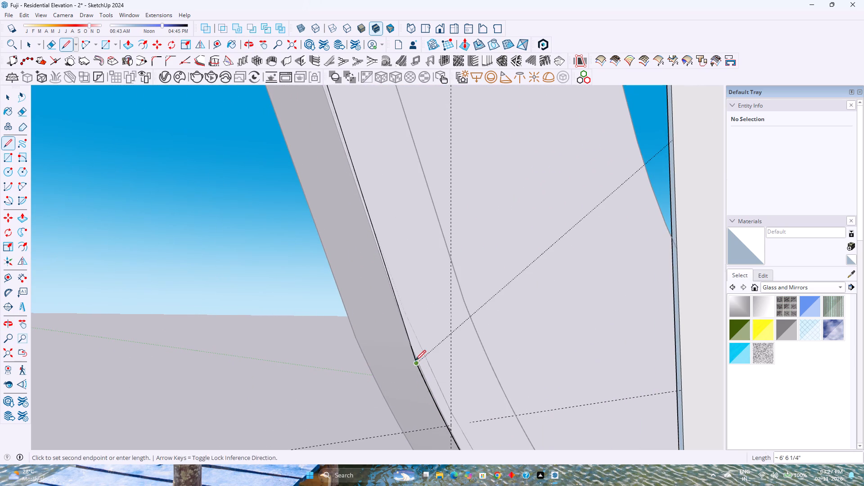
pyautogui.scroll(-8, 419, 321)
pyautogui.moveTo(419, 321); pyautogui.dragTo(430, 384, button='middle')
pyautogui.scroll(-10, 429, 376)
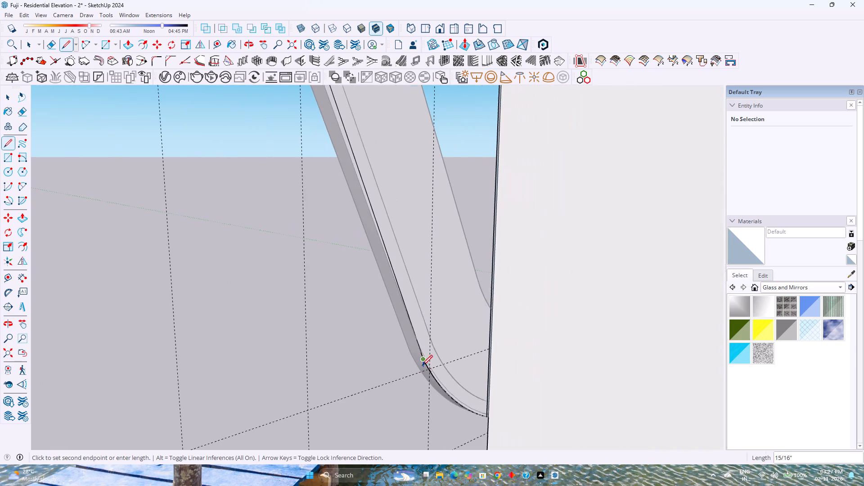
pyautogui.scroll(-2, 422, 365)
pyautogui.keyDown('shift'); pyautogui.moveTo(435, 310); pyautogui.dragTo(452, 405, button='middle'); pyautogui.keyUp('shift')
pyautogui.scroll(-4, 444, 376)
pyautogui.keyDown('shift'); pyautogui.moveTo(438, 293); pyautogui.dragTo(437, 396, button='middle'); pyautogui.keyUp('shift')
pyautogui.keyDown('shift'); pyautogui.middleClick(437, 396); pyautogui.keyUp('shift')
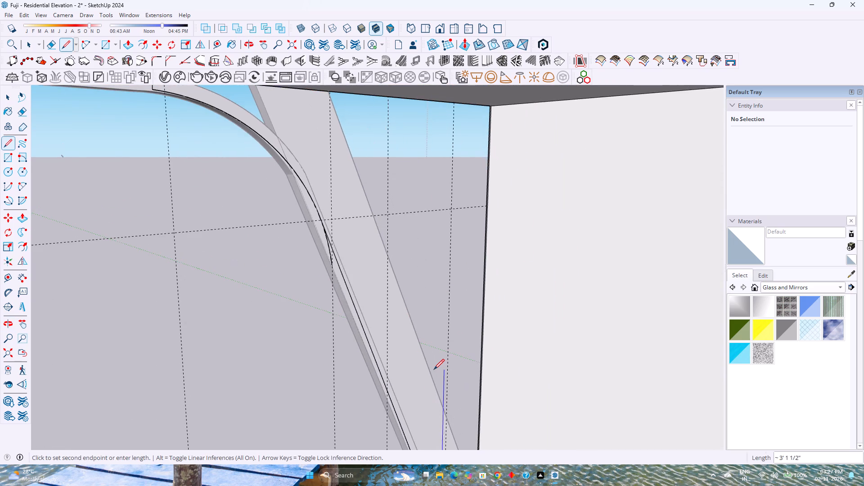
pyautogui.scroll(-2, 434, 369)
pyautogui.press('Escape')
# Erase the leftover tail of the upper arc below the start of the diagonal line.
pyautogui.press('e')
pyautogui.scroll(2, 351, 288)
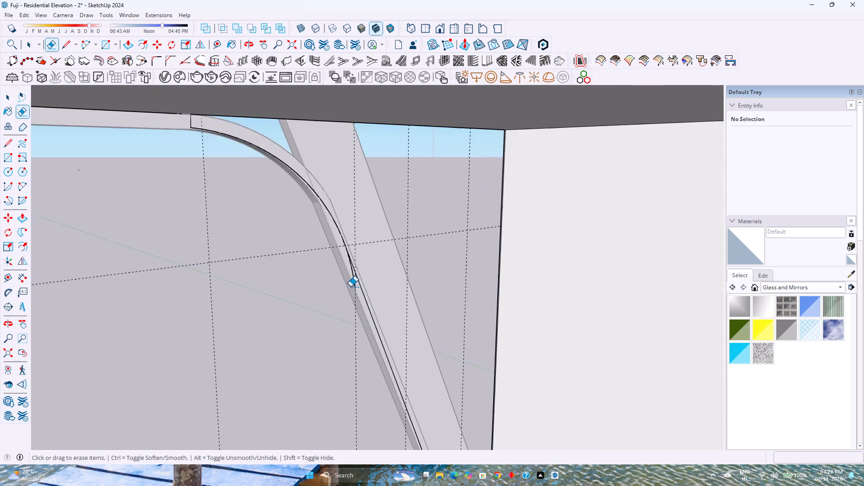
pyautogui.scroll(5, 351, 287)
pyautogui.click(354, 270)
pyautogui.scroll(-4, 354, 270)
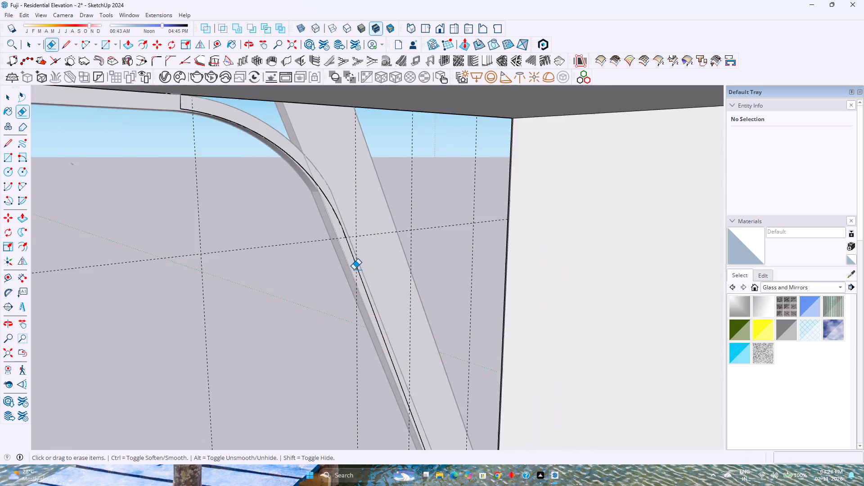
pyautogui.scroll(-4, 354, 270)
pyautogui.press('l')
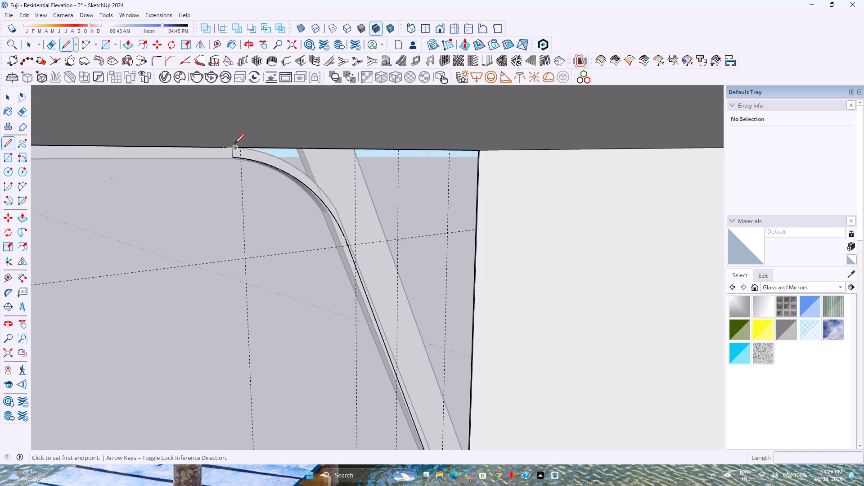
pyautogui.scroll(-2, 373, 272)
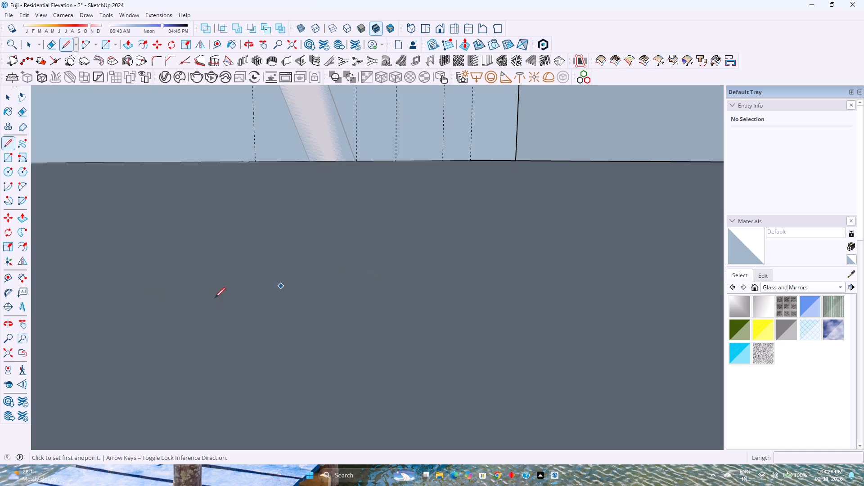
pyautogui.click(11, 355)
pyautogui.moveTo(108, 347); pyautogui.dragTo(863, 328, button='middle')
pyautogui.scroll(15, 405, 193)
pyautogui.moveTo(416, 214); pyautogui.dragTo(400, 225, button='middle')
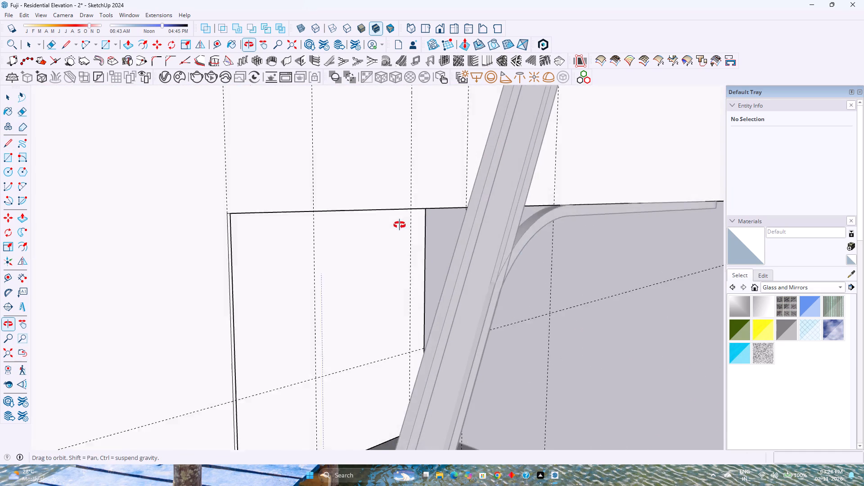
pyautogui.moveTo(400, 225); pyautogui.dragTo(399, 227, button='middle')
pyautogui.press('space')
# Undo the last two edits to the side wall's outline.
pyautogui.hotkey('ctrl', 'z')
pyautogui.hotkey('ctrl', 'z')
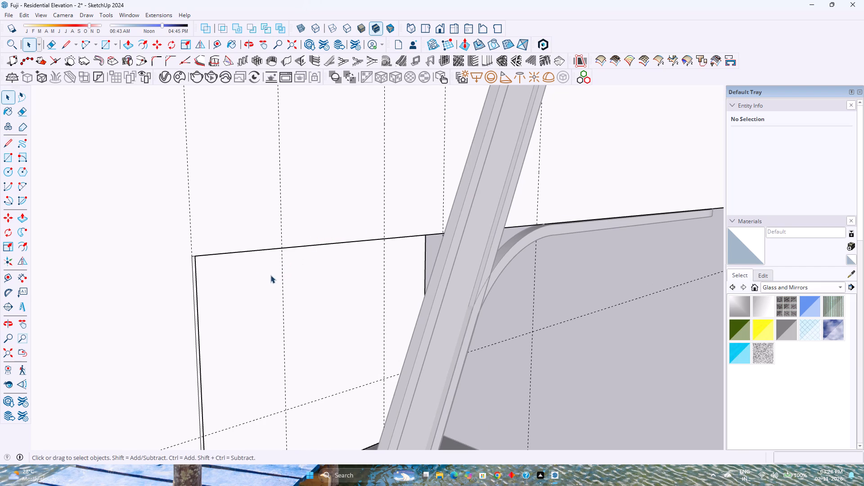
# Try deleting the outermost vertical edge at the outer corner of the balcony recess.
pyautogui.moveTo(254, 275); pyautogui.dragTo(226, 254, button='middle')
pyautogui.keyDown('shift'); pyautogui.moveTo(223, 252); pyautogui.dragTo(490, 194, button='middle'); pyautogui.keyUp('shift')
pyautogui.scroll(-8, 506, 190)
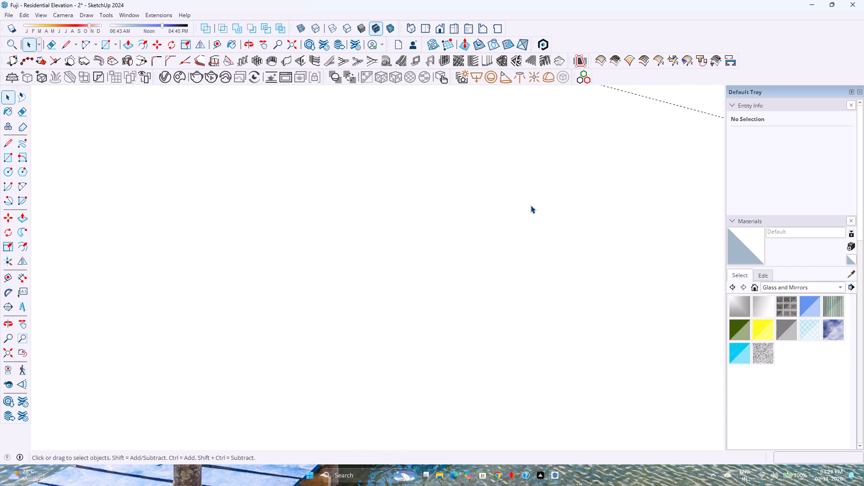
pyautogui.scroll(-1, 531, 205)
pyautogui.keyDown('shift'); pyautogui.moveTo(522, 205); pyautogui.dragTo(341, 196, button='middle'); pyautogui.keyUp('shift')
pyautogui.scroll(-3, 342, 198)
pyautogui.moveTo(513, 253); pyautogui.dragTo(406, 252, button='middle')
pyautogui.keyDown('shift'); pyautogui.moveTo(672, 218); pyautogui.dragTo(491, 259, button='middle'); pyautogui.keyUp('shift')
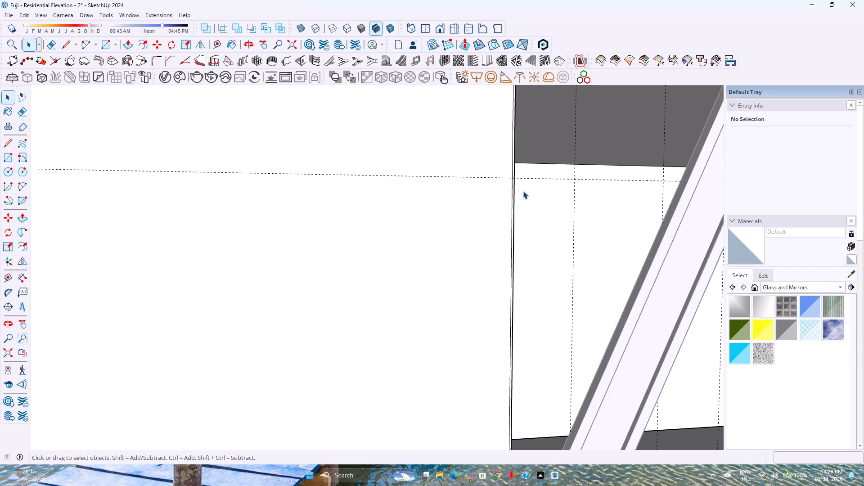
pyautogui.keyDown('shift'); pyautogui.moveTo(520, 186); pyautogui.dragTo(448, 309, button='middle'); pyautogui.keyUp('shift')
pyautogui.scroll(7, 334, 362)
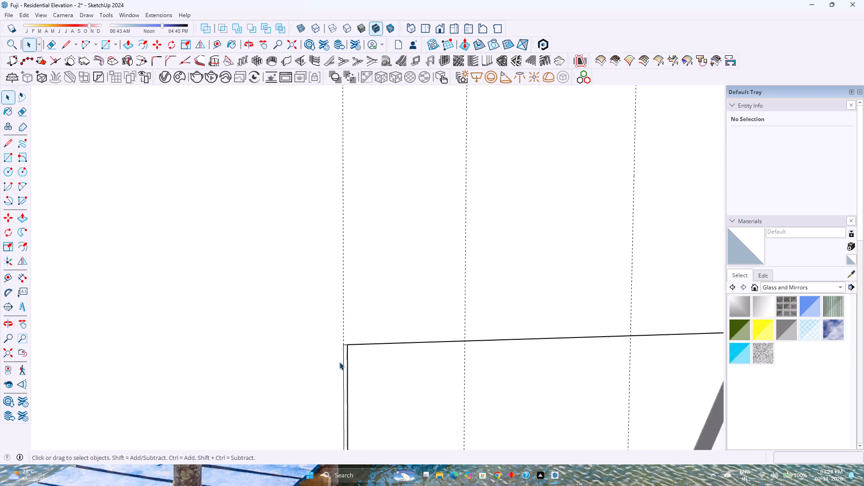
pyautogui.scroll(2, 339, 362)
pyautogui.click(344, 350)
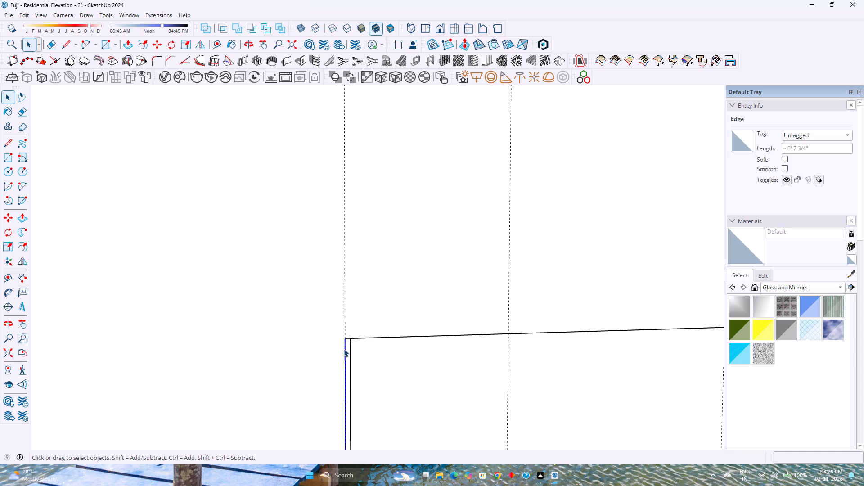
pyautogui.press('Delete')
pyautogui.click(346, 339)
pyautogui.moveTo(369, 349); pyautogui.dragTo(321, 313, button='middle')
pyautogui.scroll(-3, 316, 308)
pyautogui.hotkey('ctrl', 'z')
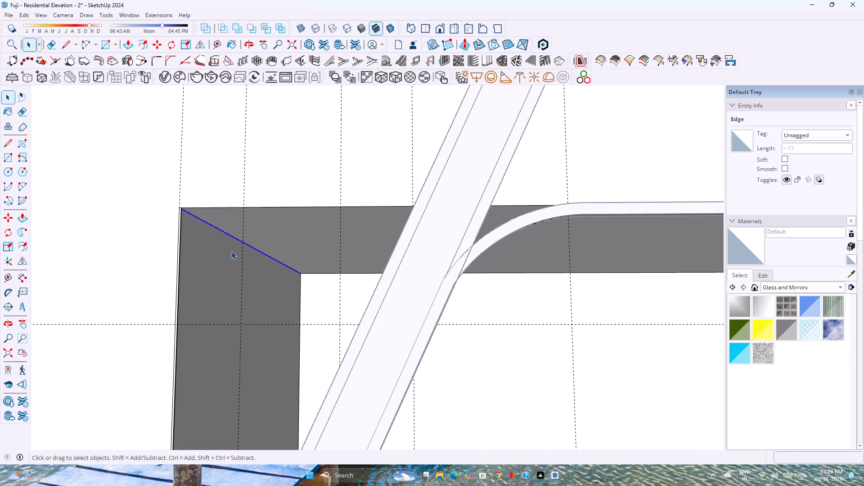
# Delete the vertical edge at the outer corner of the balcony recess.
pyautogui.click(179, 225)
pyautogui.click(180, 223)
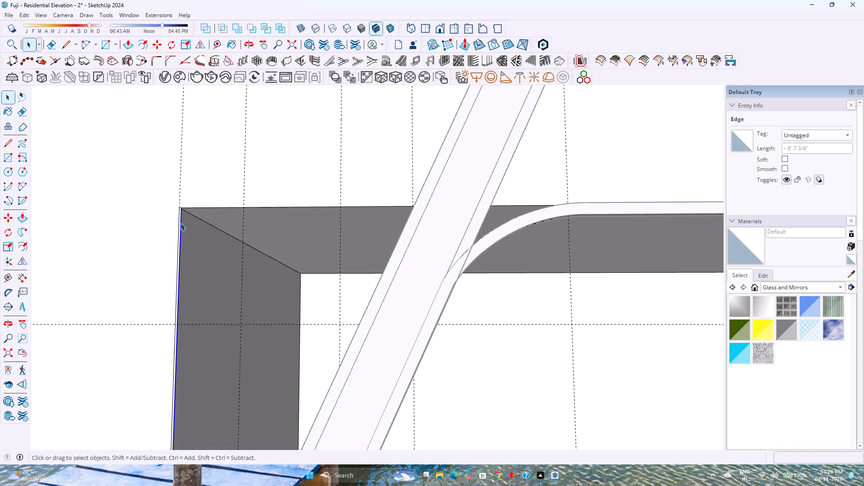
pyautogui.press('Delete')
# Draw a diagonal line from the upper arc's crossing with the horizontal guide to the upper end of the bottom arc.
pyautogui.moveTo(196, 246); pyautogui.dragTo(8, 229, button='middle')
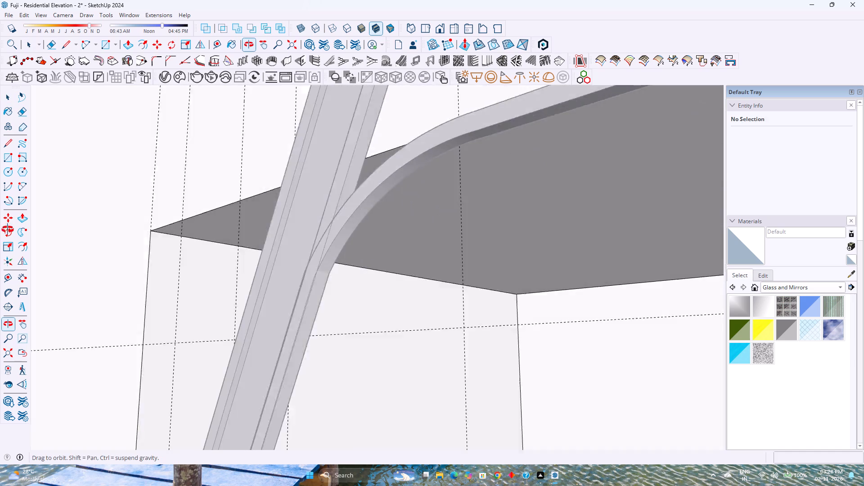
pyautogui.moveTo(8, 229); pyautogui.dragTo(0, 230, button='middle')
pyautogui.moveTo(202, 256); pyautogui.dragTo(9, 255, button='middle')
pyautogui.keyDown('shift'); pyautogui.moveTo(158, 297); pyautogui.dragTo(283, 242, button='middle'); pyautogui.keyUp('shift')
pyautogui.moveTo(318, 248); pyautogui.dragTo(202, 255, button='middle')
pyautogui.keyDown('shift'); pyautogui.moveTo(195, 254); pyautogui.dragTo(301, 250, button='middle'); pyautogui.keyUp('shift')
pyautogui.keyDown('shift'); pyautogui.moveTo(299, 250); pyautogui.dragTo(289, 250, button='middle'); pyautogui.keyUp('shift')
pyautogui.scroll(-2, 289, 250)
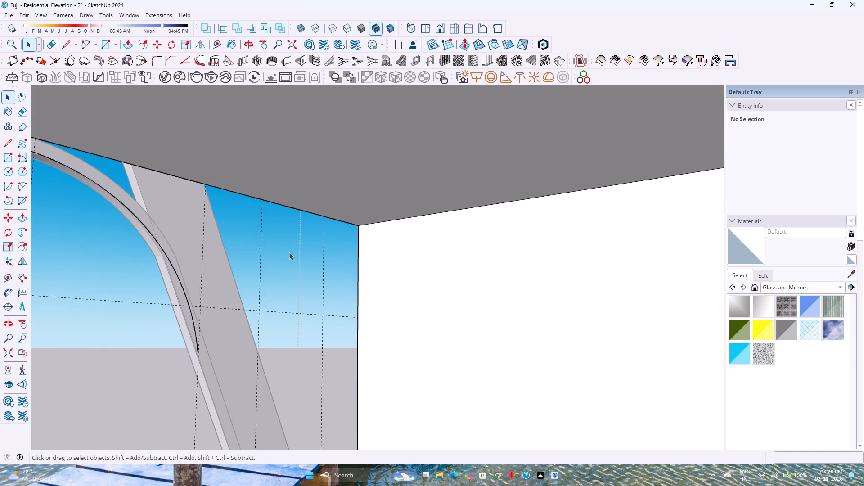
pyautogui.keyDown('shift'); pyautogui.moveTo(274, 288); pyautogui.dragTo(256, 247, button='middle'); pyautogui.keyUp('shift')
pyautogui.scroll(-3, 262, 244)
pyautogui.press('l')
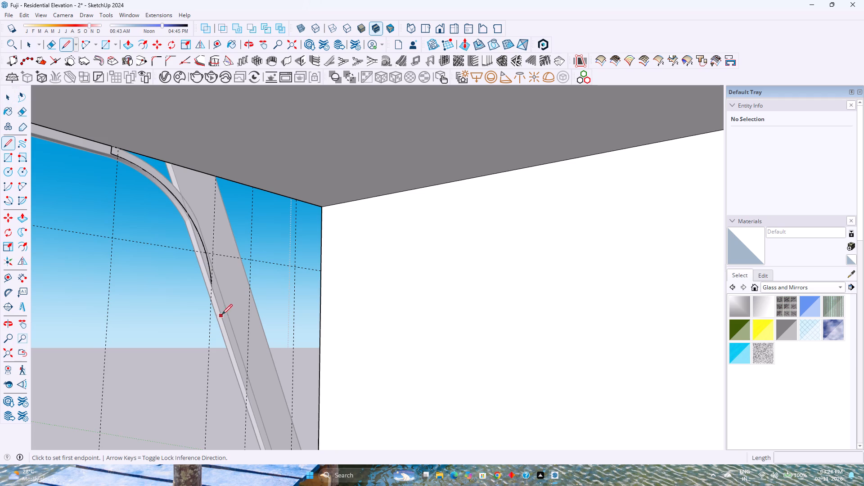
pyautogui.scroll(8, 209, 259)
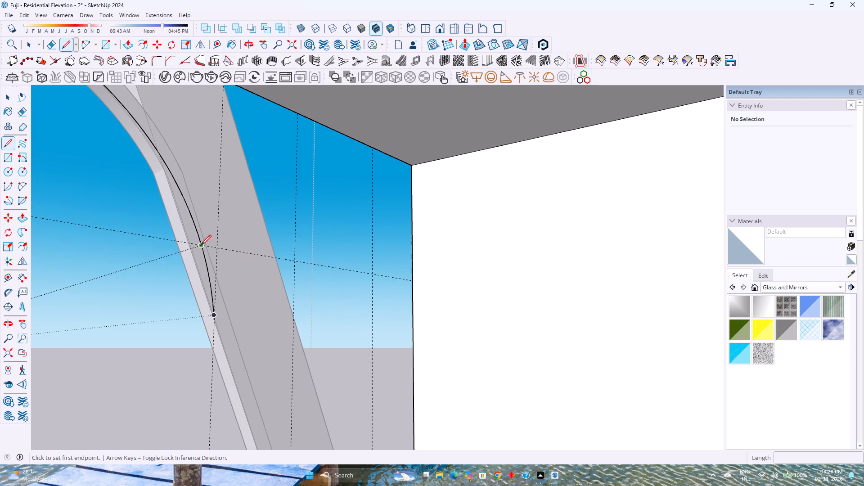
pyautogui.click(201, 245)
pyautogui.scroll(-13, 224, 294)
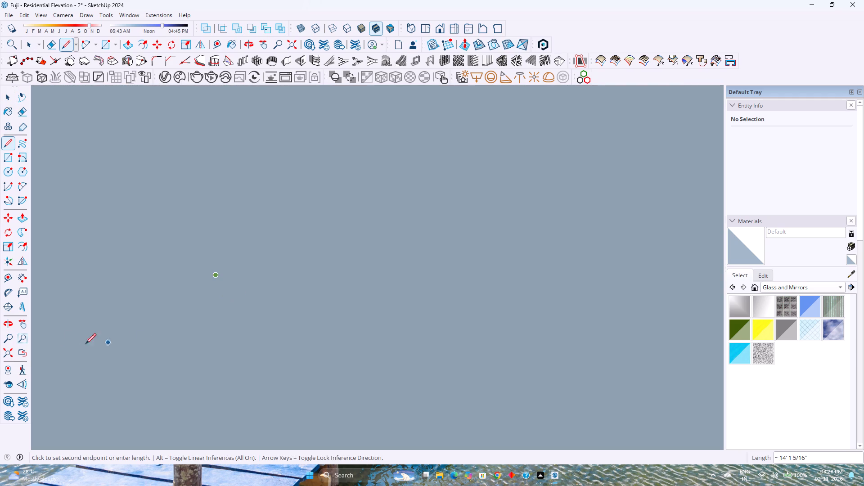
pyautogui.click(4, 354)
pyautogui.moveTo(103, 340); pyautogui.dragTo(171, 382, button='middle')
pyautogui.scroll(2, 313, 305)
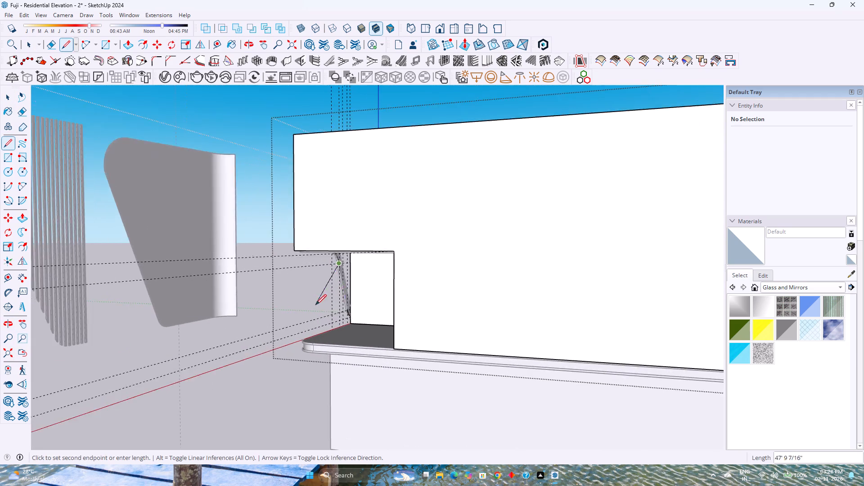
pyautogui.scroll(20, 316, 305)
pyautogui.scroll(2, 316, 305)
pyautogui.moveTo(361, 315); pyautogui.dragTo(345, 329, button='middle')
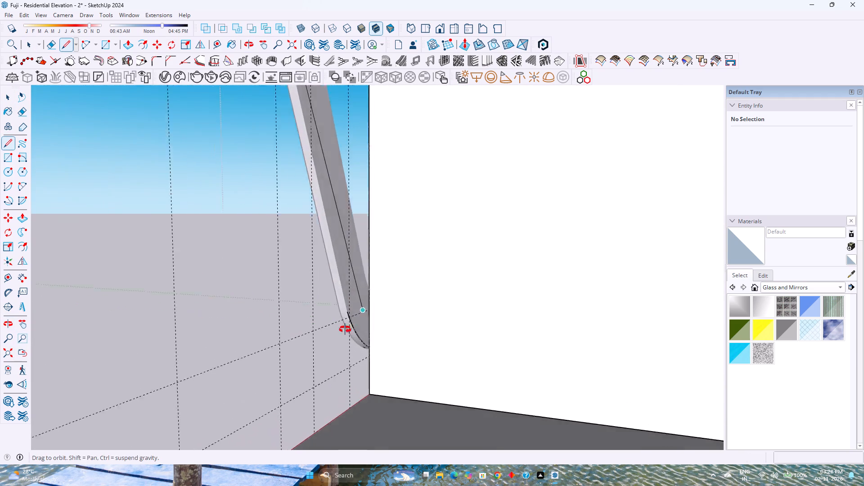
pyautogui.moveTo(345, 329); pyautogui.dragTo(284, 387, button='middle')
pyautogui.middleClick(284, 387)
pyautogui.scroll(15, 354, 335)
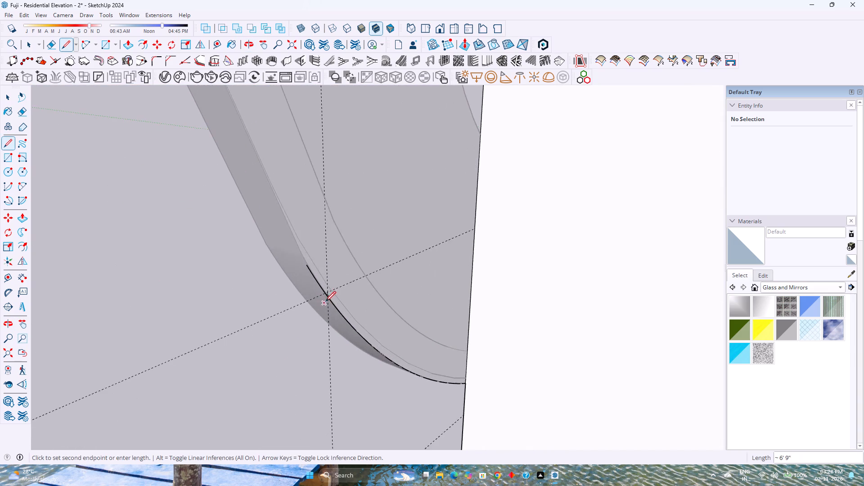
pyautogui.scroll(4, 325, 301)
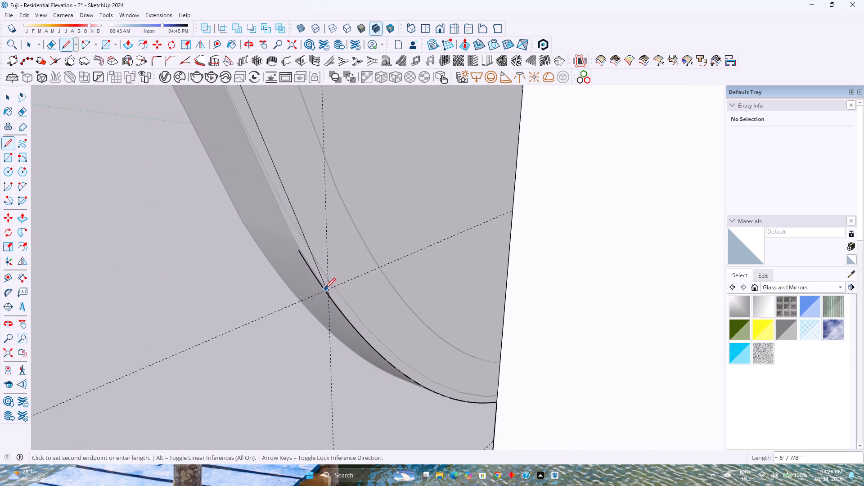
pyautogui.click(297, 253)
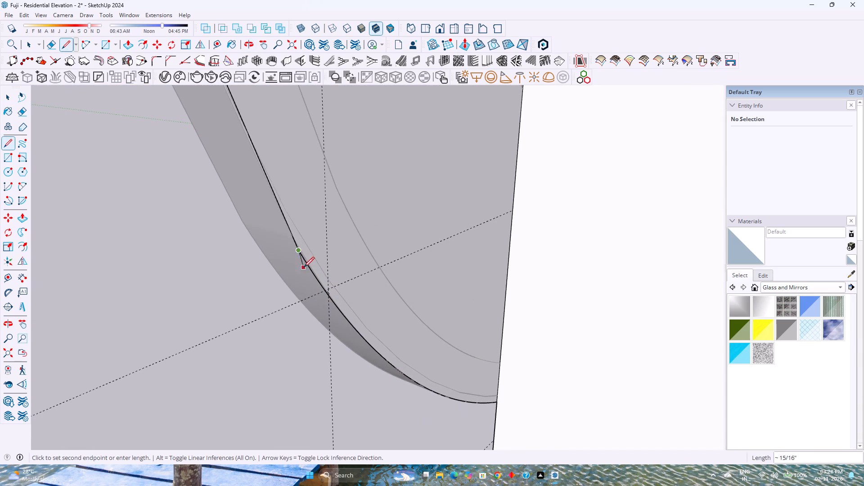
pyautogui.scroll(-3, 304, 268)
pyautogui.moveTo(312, 281); pyautogui.dragTo(366, 338, button='middle')
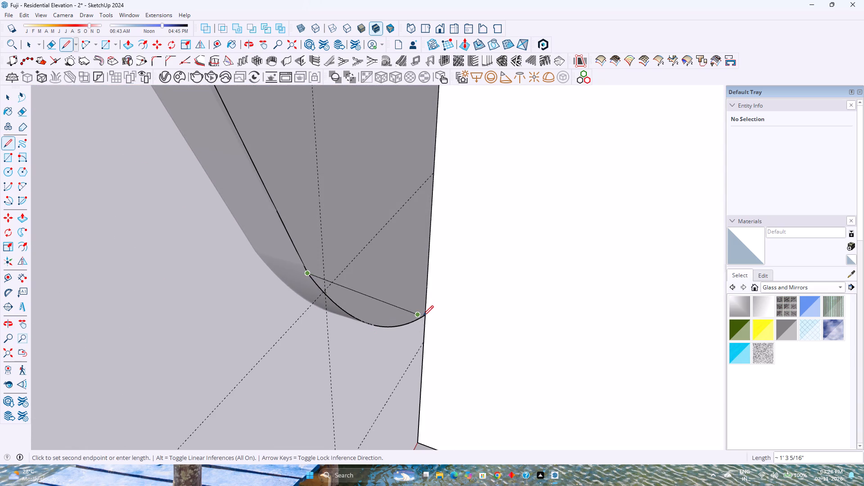
pyautogui.press('Escape')
# Draw a vertical line about 8' 7 3/4" long from the bottom arc's end to the recess's upper outer corner, closing the side wall's outline.
pyautogui.scroll(3, 427, 313)
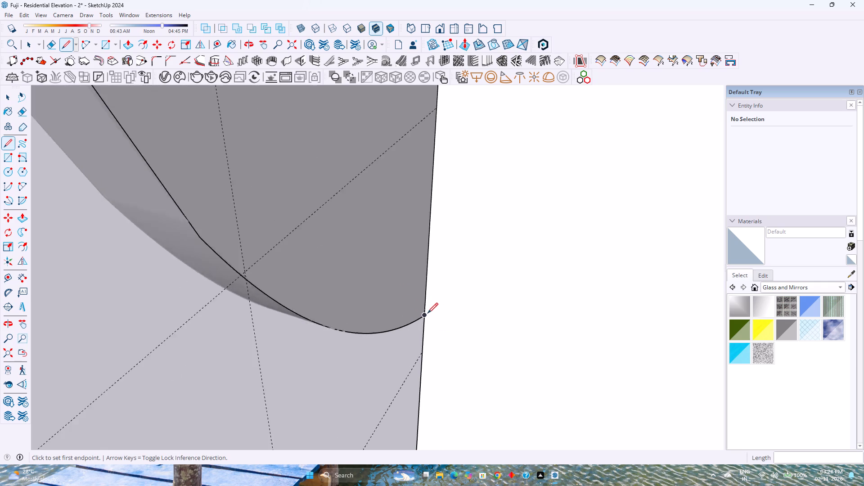
pyautogui.scroll(8, 427, 313)
pyautogui.scroll(-3, 416, 329)
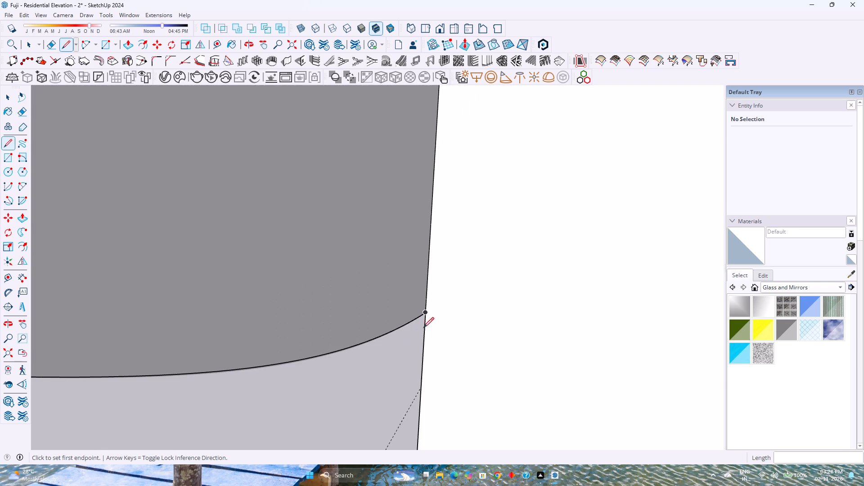
pyautogui.click(427, 315)
pyautogui.scroll(-8, 428, 284)
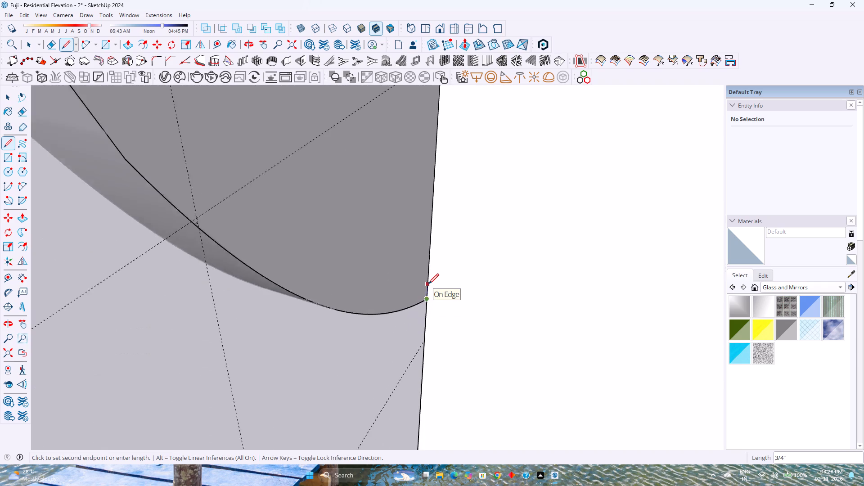
pyautogui.press('Up')
pyautogui.scroll(-13, 428, 284)
pyautogui.keyDown('shift'); pyautogui.moveTo(428, 283); pyautogui.dragTo(384, 400, button='middle'); pyautogui.keyUp('shift')
pyautogui.scroll(-9, 391, 376)
pyautogui.click(9, 355)
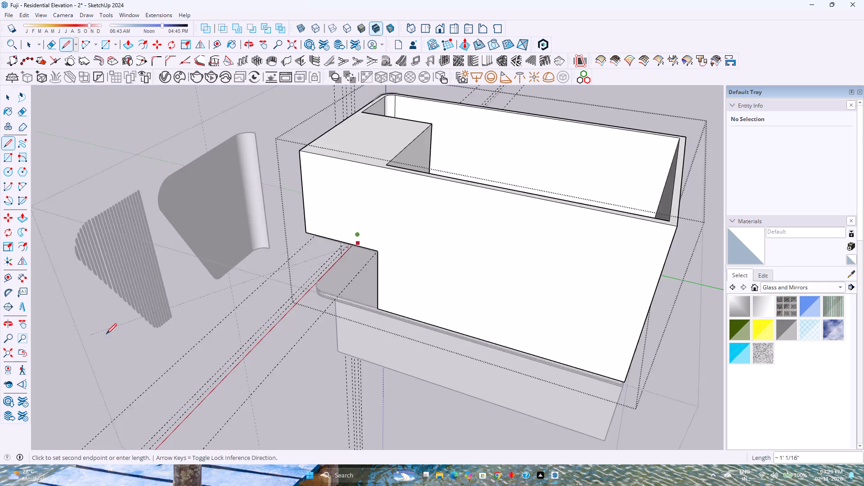
pyautogui.moveTo(112, 333); pyautogui.dragTo(670, 292, button='middle')
pyautogui.scroll(7, 292, 315)
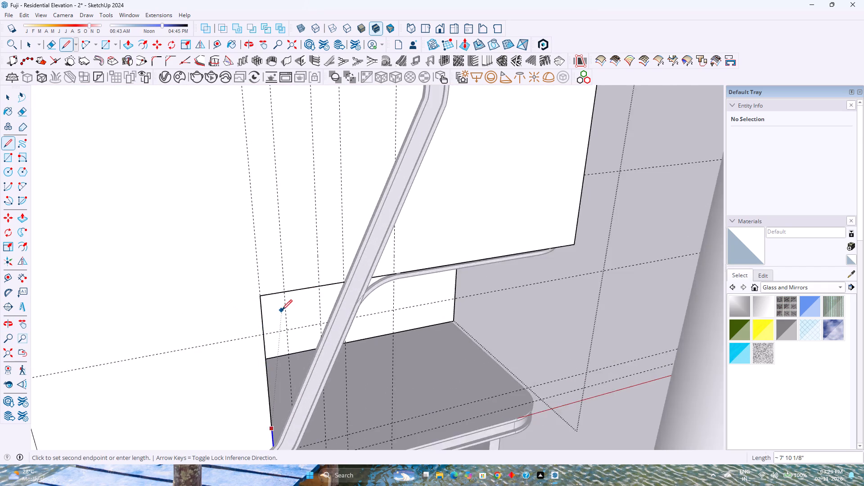
pyautogui.scroll(4, 282, 310)
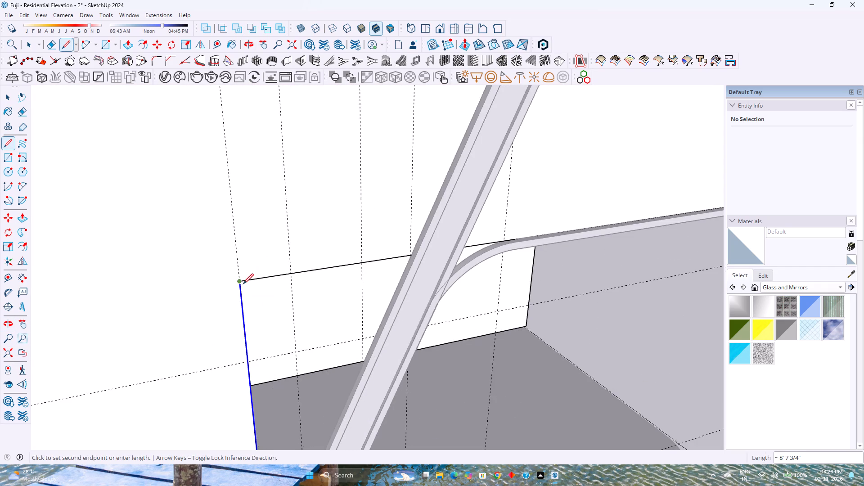
pyautogui.click(243, 284)
pyautogui.press('space')
# Push/Pull the curved side wall face by 6" into the balcony recess.
pyautogui.scroll(-3, 312, 323)
pyautogui.moveTo(312, 323); pyautogui.dragTo(208, 307, button='middle')
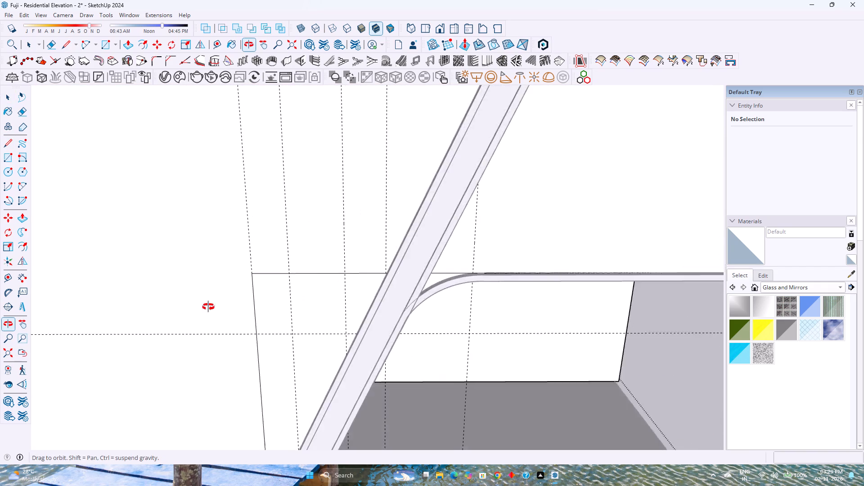
pyautogui.moveTo(208, 307); pyautogui.dragTo(21, 287, button='middle')
pyautogui.moveTo(327, 359); pyautogui.dragTo(78, 298, button='middle')
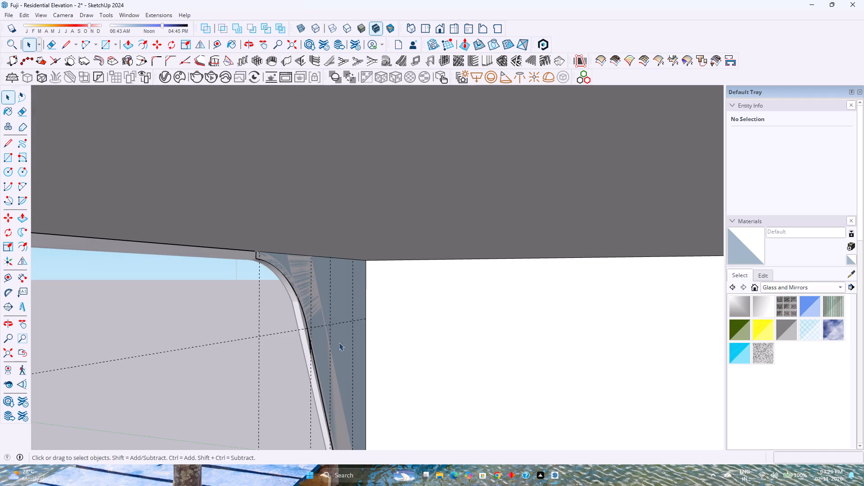
pyautogui.press('p')
pyautogui.click(335, 298)
pyautogui.press('space')
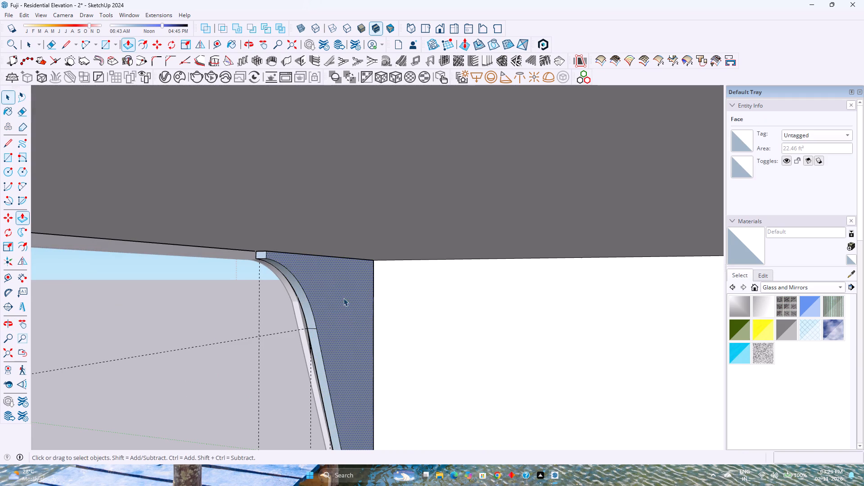
pyautogui.press('p')
pyautogui.click(337, 297)
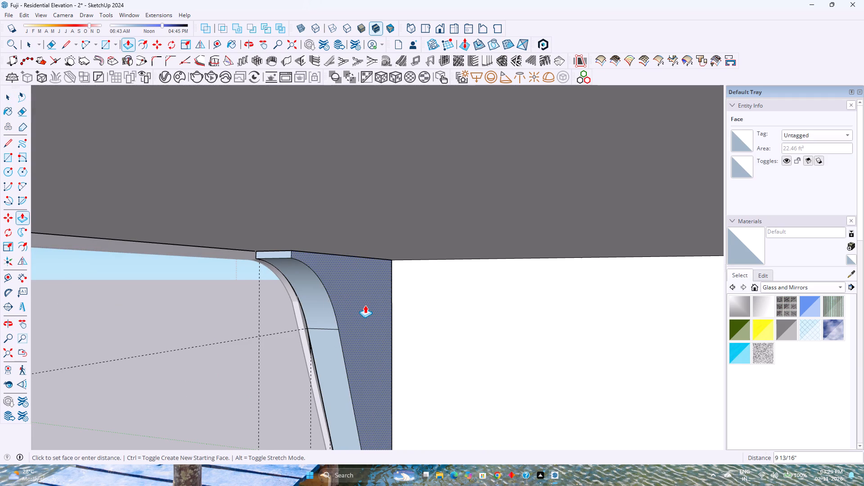
pyautogui.press('6')
pyautogui.press('Return')
pyautogui.press('space')
# Reverse the side wall's inner face, its upper curved surface and the small end face at its top.
pyautogui.click(364, 307)
pyautogui.rightClick(362, 307)
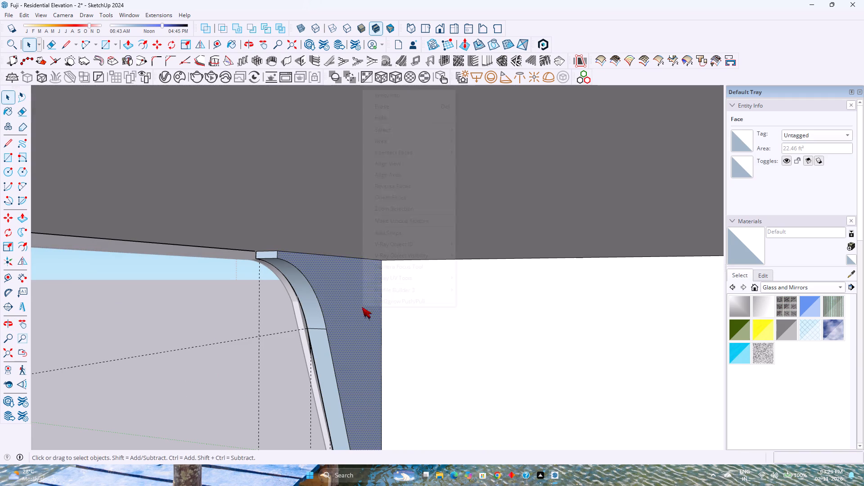
pyautogui.click(414, 189)
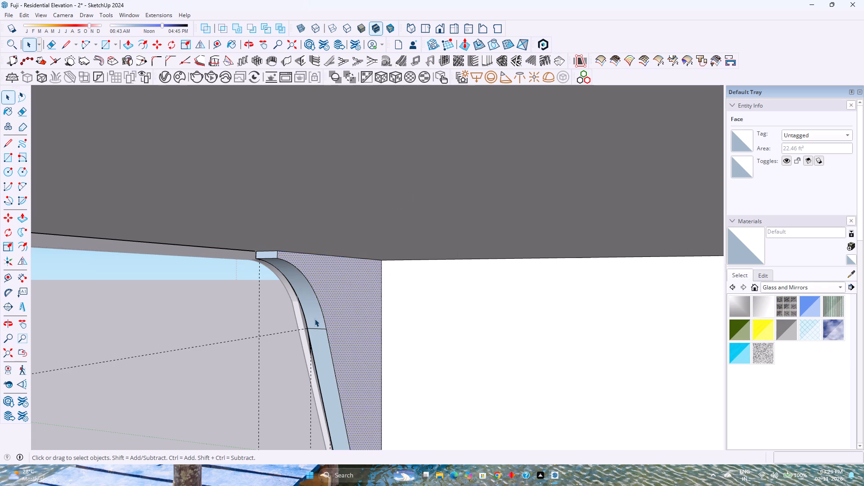
pyautogui.click(317, 316)
pyautogui.rightClick(317, 316)
pyautogui.click(369, 211)
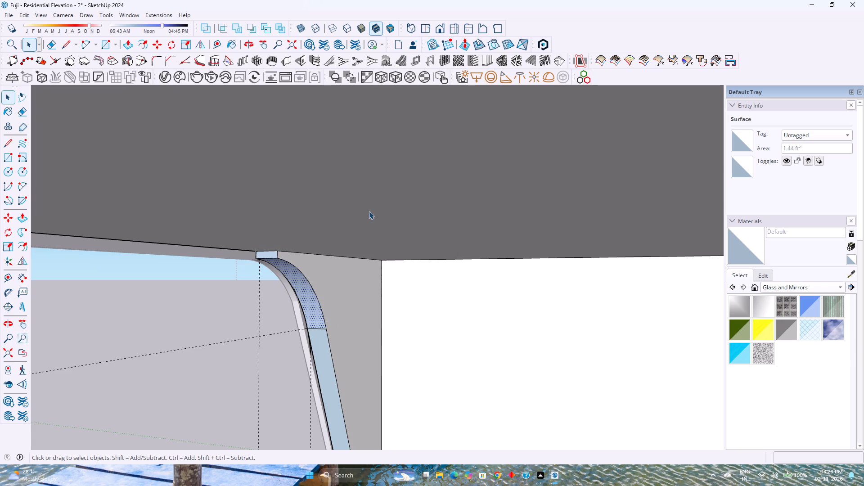
pyautogui.click(270, 255)
pyautogui.rightClick(270, 255)
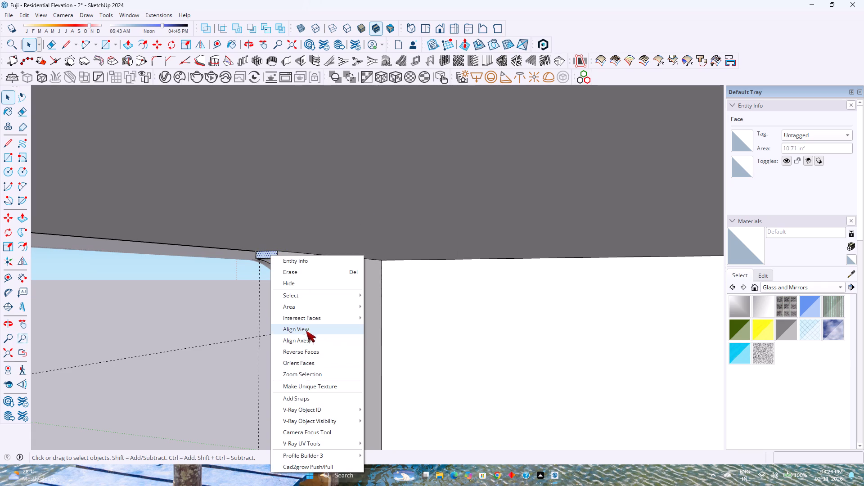
pyautogui.click(304, 350)
# Reverse the side wall's bottom curved surface and the long diagonal edge face behind the raised border.
pyautogui.moveTo(298, 355); pyautogui.dragTo(429, 352, button='middle')
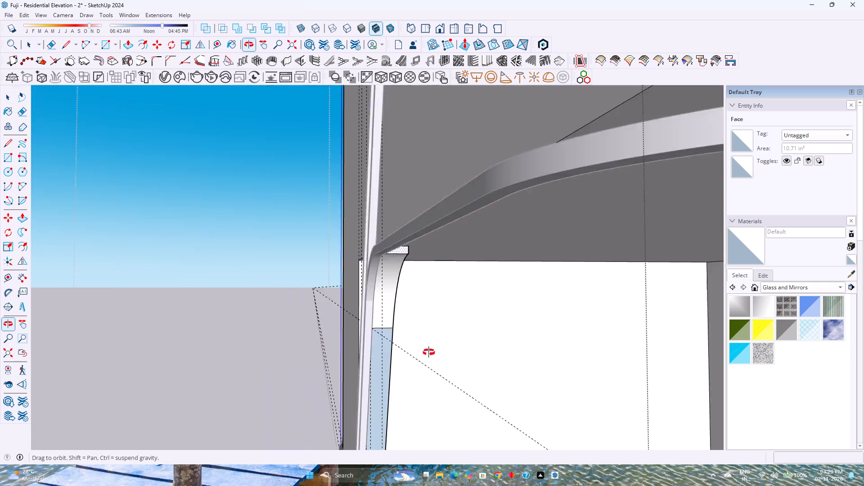
pyautogui.moveTo(429, 352); pyautogui.dragTo(531, 354, button='middle')
pyautogui.keyDown('shift'); pyautogui.moveTo(408, 398); pyautogui.dragTo(400, 314, button='middle'); pyautogui.keyUp('shift')
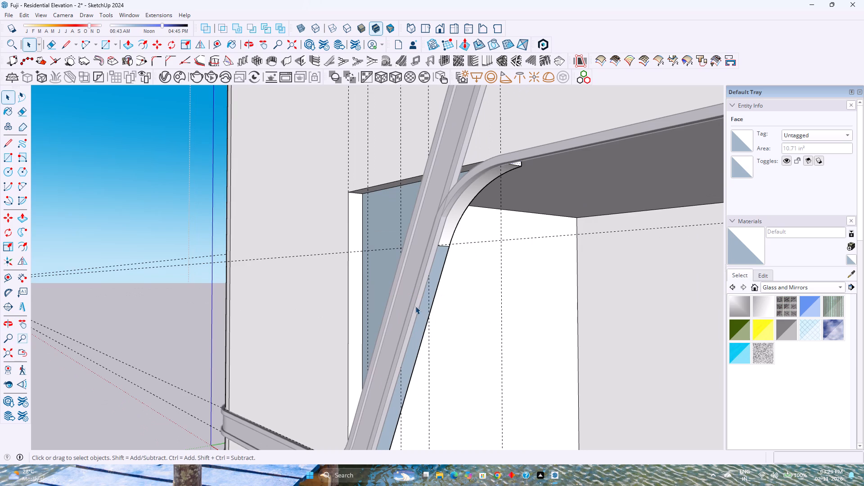
pyautogui.moveTo(422, 321); pyautogui.dragTo(395, 295, button='middle')
pyautogui.middleClick(393, 293)
pyautogui.scroll(-3, 394, 292)
pyautogui.keyDown('shift'); pyautogui.moveTo(413, 382); pyautogui.dragTo(397, 317, button='middle'); pyautogui.keyUp('shift')
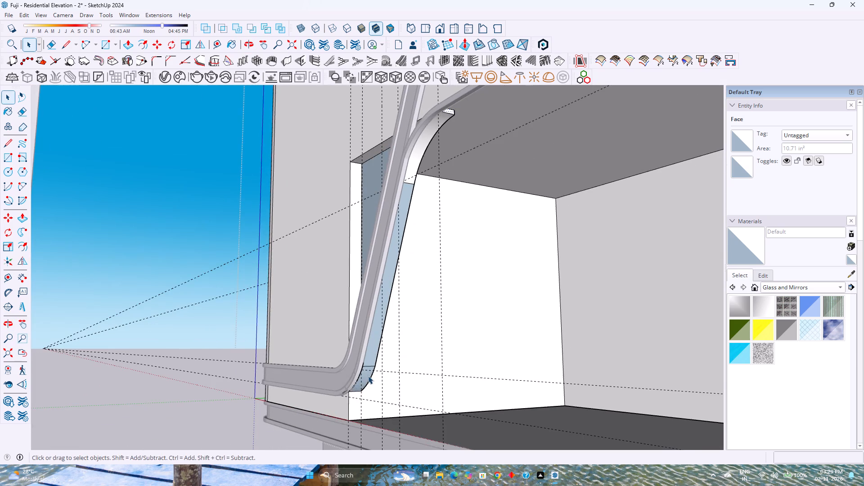
pyautogui.scroll(4, 368, 375)
pyautogui.click(368, 376)
pyautogui.rightClick(368, 376)
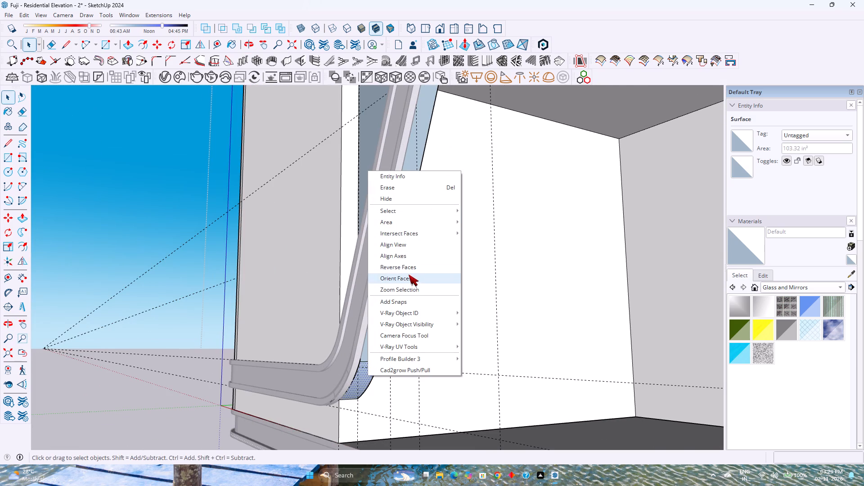
pyautogui.click(412, 271)
pyautogui.click(391, 264)
pyautogui.rightClick(391, 264)
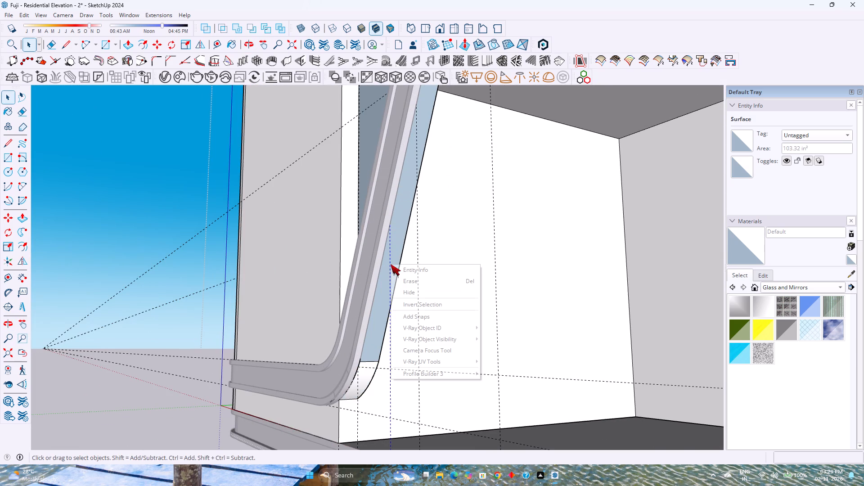
pyautogui.click(398, 224)
pyautogui.rightClick(398, 224)
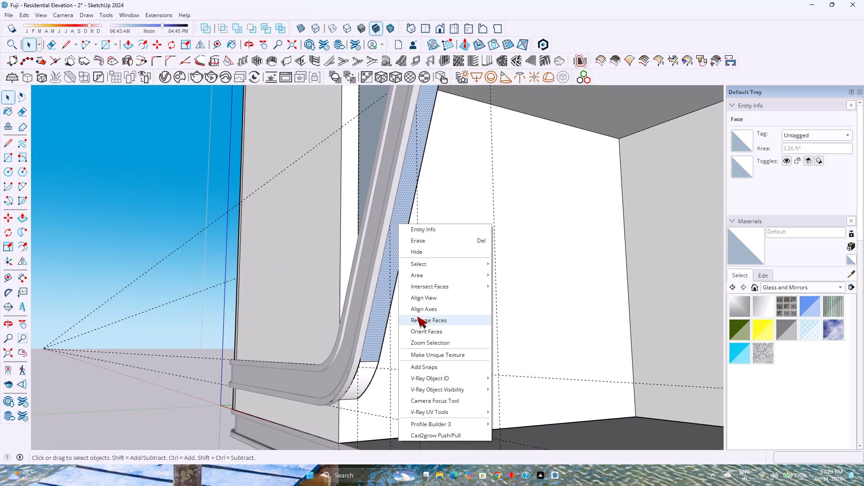
pyautogui.click(432, 288)
pyautogui.click(439, 320)
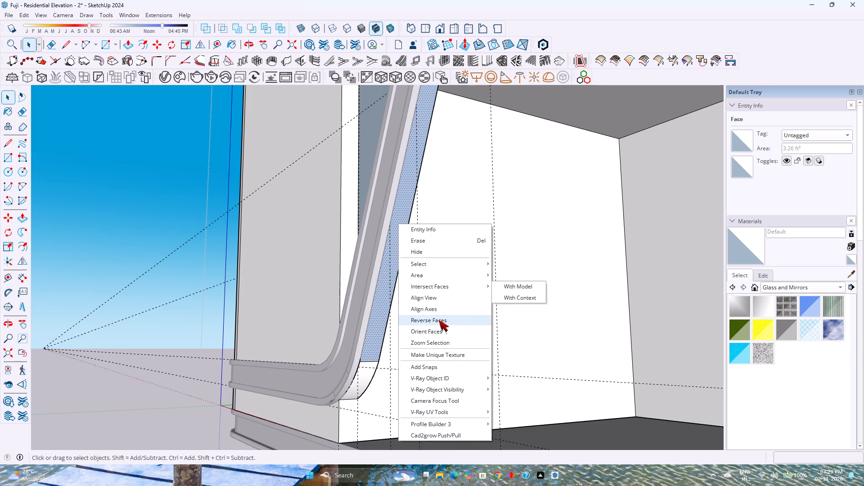
# Move the recessed blue-grey face behind the diagonal border forward to the opening's outer upper corner, flush with the front wall.
pyautogui.moveTo(373, 288); pyautogui.dragTo(484, 381, button='middle')
pyautogui.click(348, 214)
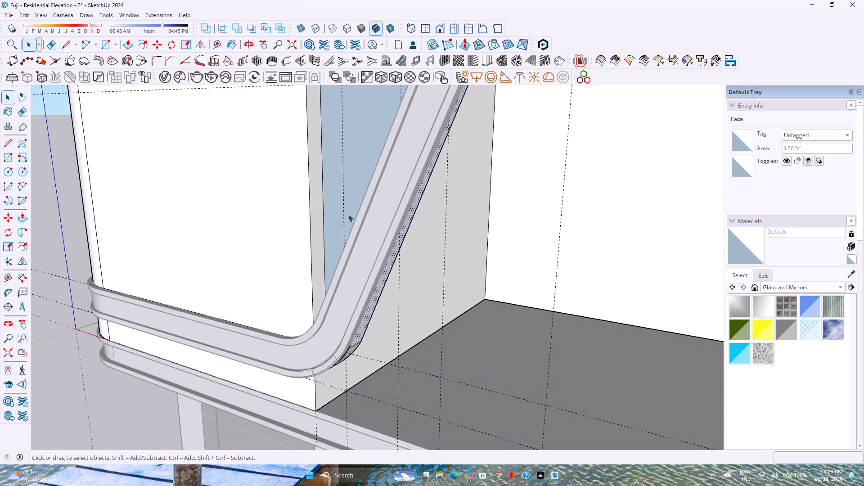
pyautogui.keyDown('shift'); pyautogui.scroll(1, 348, 214); pyautogui.keyUp('shift')
pyautogui.keyDown('shift'); pyautogui.moveTo(348, 214); pyautogui.dragTo(377, 303, button='middle'); pyautogui.keyUp('shift')
pyautogui.keyDown('shift'); pyautogui.moveTo(324, 350); pyautogui.dragTo(328, 319, button='middle'); pyautogui.keyUp('shift')
pyautogui.moveTo(342, 318); pyautogui.dragTo(354, 357, button='middle')
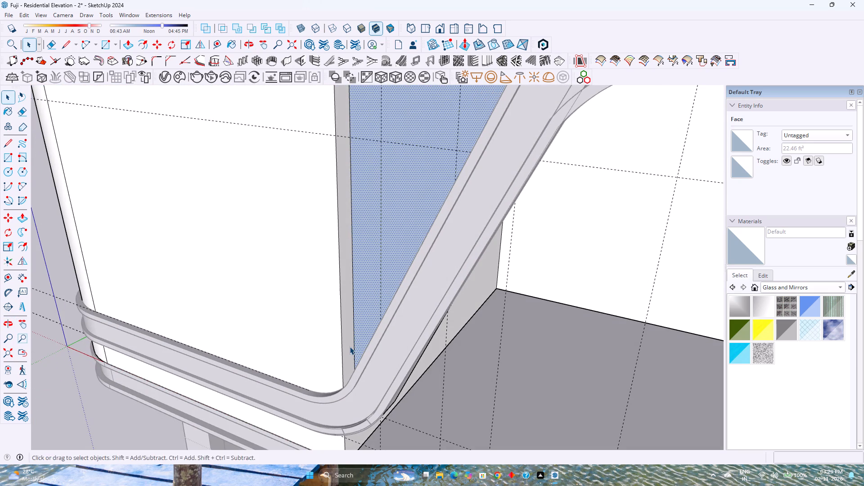
pyautogui.press('m')
pyautogui.keyDown('shift'); pyautogui.moveTo(362, 292); pyautogui.dragTo(378, 411, button='middle'); pyautogui.keyUp('shift')
pyautogui.moveTo(359, 383); pyautogui.dragTo(332, 279, button='middle')
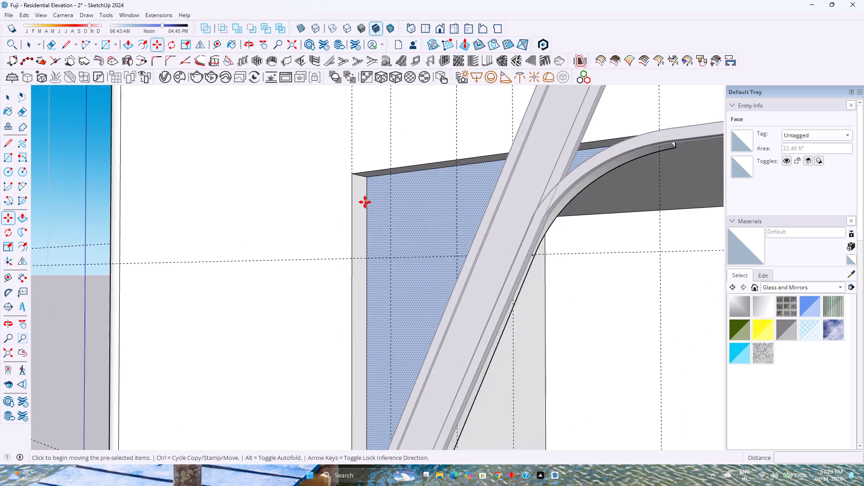
pyautogui.scroll(6, 365, 202)
pyautogui.click(369, 164)
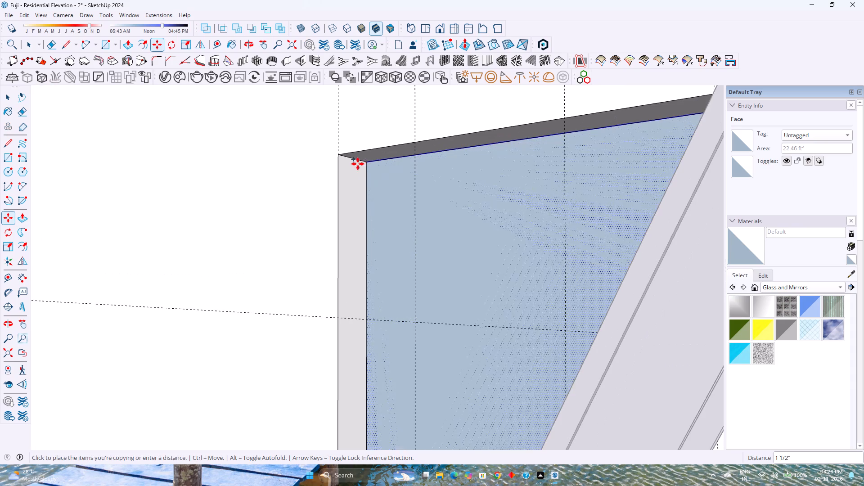
pyautogui.click(340, 157)
# Reverse the moved wall face beside the diagonal border and leave its group.
pyautogui.press('space')
pyautogui.rightClick(362, 221)
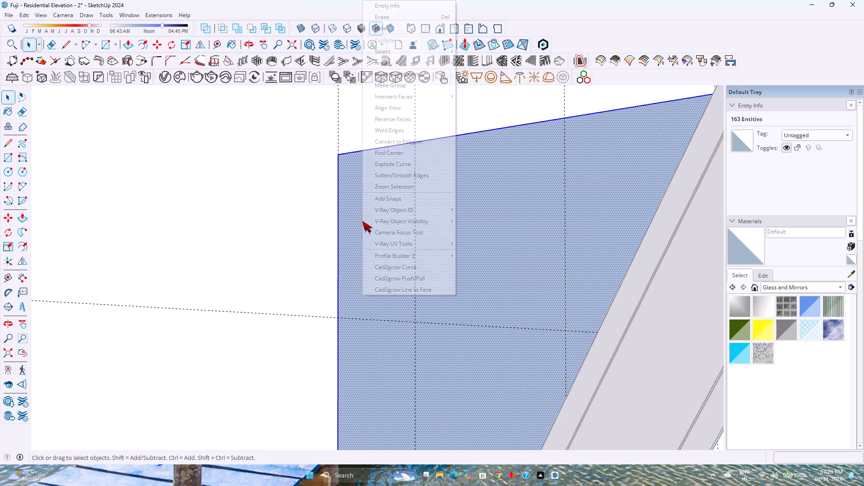
pyautogui.click(418, 122)
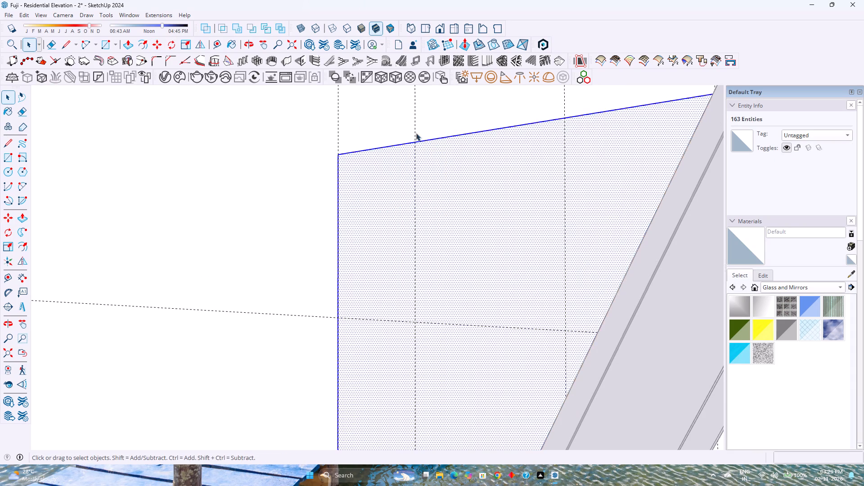
pyautogui.scroll(-4, 409, 239)
pyautogui.press('Escape')
# Delete the leftover top and vertical outline edges of the moved face from the front wall.
pyautogui.moveTo(388, 310); pyautogui.dragTo(319, 284, button='middle')
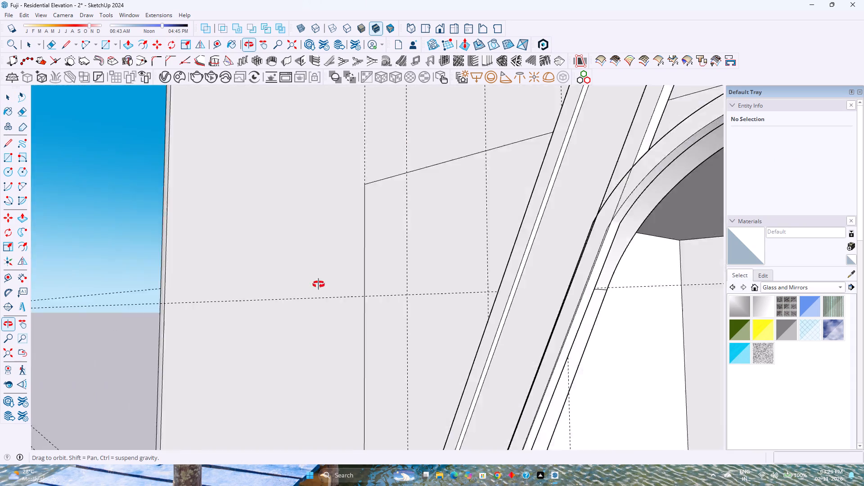
pyautogui.moveTo(319, 284); pyautogui.dragTo(285, 255, button='middle')
pyautogui.scroll(-2, 285, 255)
pyautogui.moveTo(320, 301); pyautogui.dragTo(414, 344, button='middle')
pyautogui.press('e')
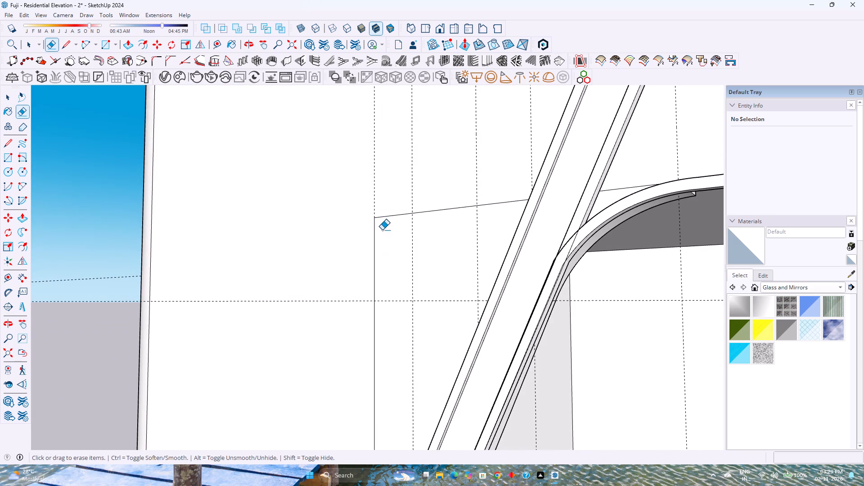
pyautogui.click(385, 216)
pyautogui.hotkey('ctrl', 'z')
pyautogui.press('space')
pyautogui.doubleClick(382, 228)
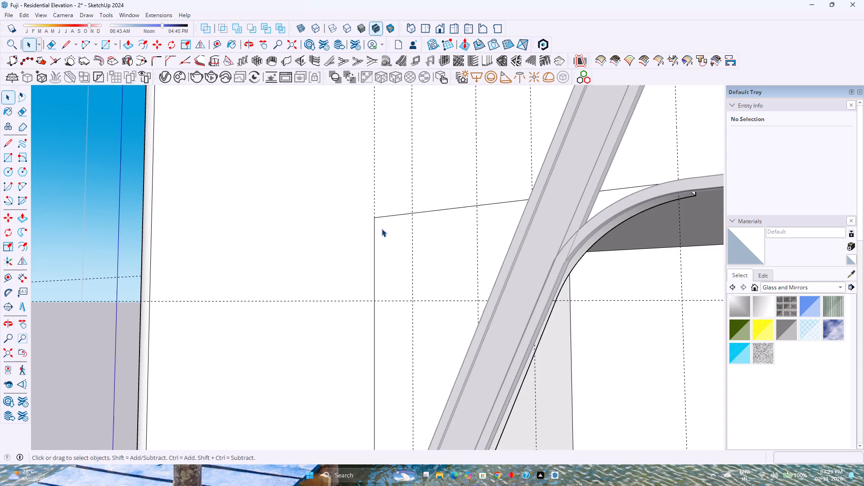
pyautogui.click(385, 218)
pyautogui.press('Delete')
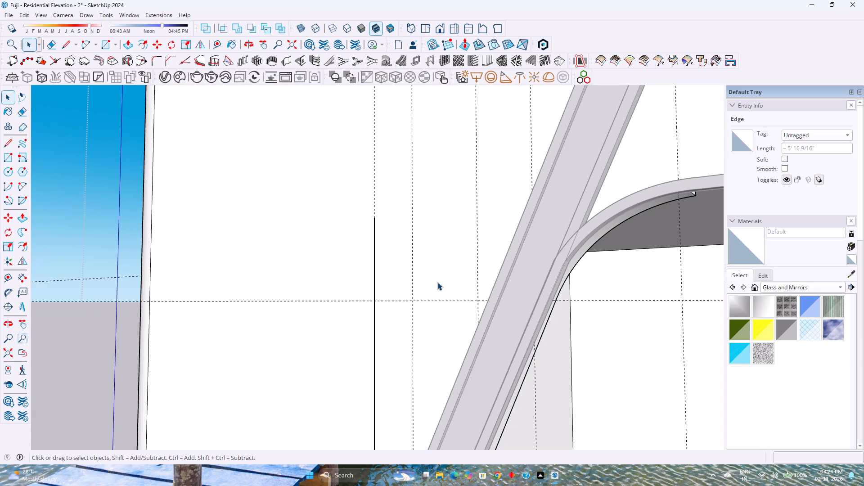
pyautogui.middleClick(437, 282)
pyautogui.click(373, 249)
pyautogui.press('Delete')
pyautogui.scroll(-3, 374, 250)
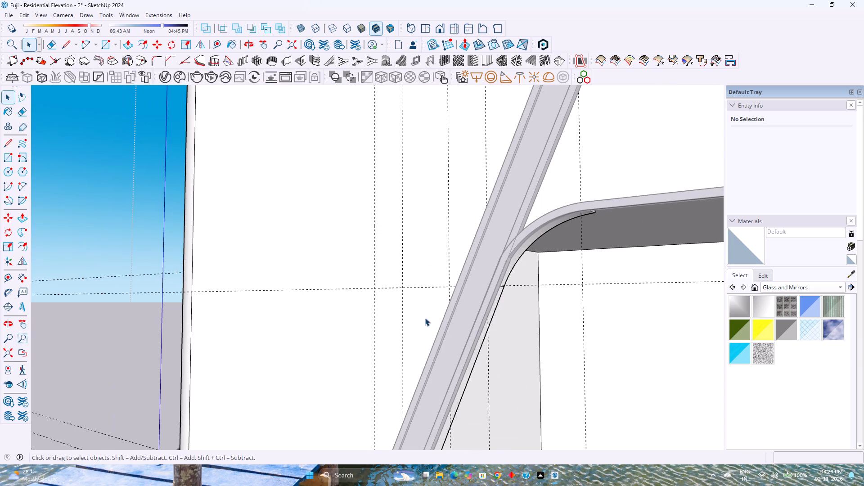
# Delete all the guides around the elevation model.
pyautogui.scroll(-2, 425, 315)
pyautogui.keyDown('shift'); pyautogui.moveTo(422, 339); pyautogui.dragTo(420, 296, button='middle'); pyautogui.keyUp('shift')
pyautogui.moveTo(469, 267); pyautogui.dragTo(570, 327, button='middle')
pyautogui.keyDown('shift'); pyautogui.moveTo(461, 365); pyautogui.dragTo(435, 294, button='middle'); pyautogui.keyUp('shift')
pyautogui.scroll(-1, 380, 306)
pyautogui.moveTo(360, 338); pyautogui.dragTo(432, 329, button='middle')
pyautogui.scroll(-3, 438, 330)
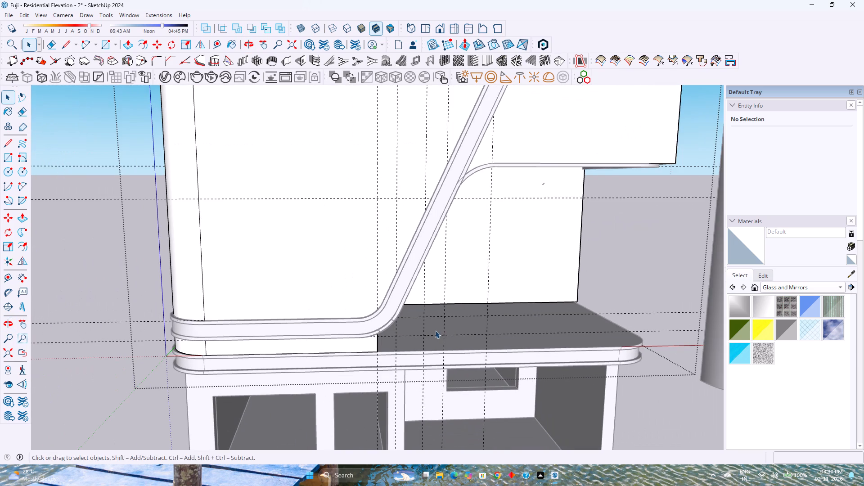
pyautogui.click(20, 14)
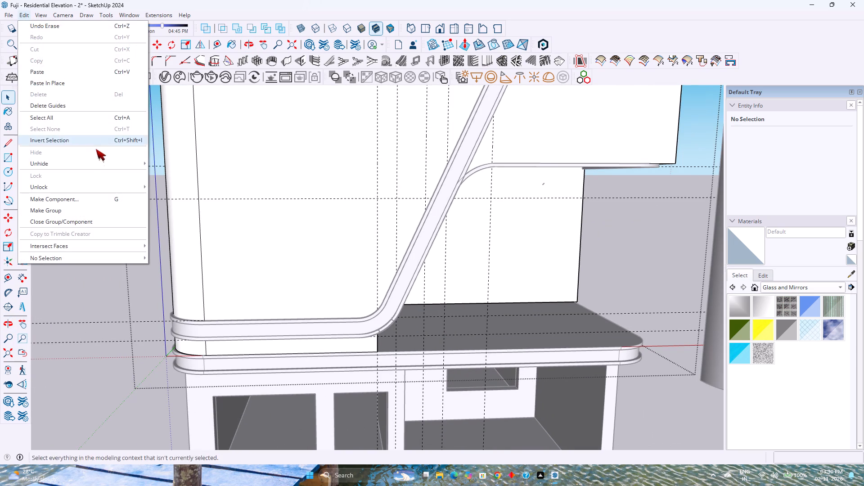
pyautogui.click(85, 108)
# Delete the small stray edges floating in front of the building near the balcony.
pyautogui.scroll(-6, 324, 264)
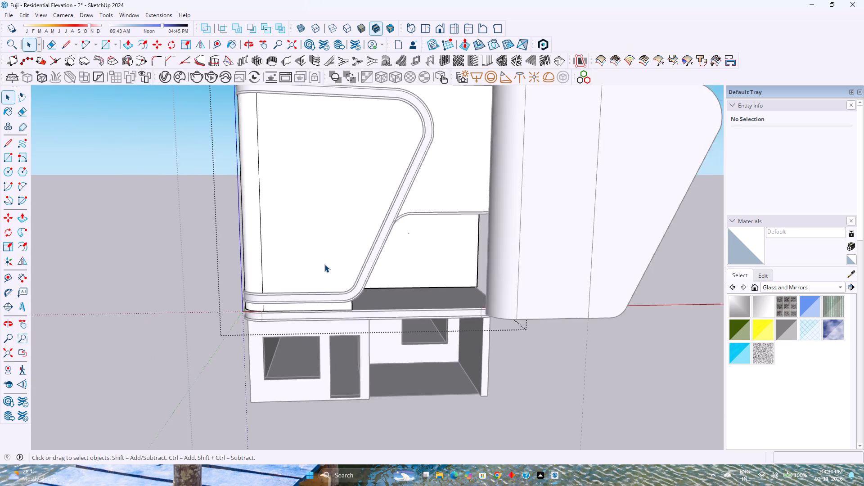
pyautogui.scroll(-4, 324, 264)
pyautogui.keyDown('shift'); pyautogui.moveTo(460, 286); pyautogui.dragTo(378, 356, button='middle'); pyautogui.keyUp('shift')
pyautogui.doubleClick(454, 287)
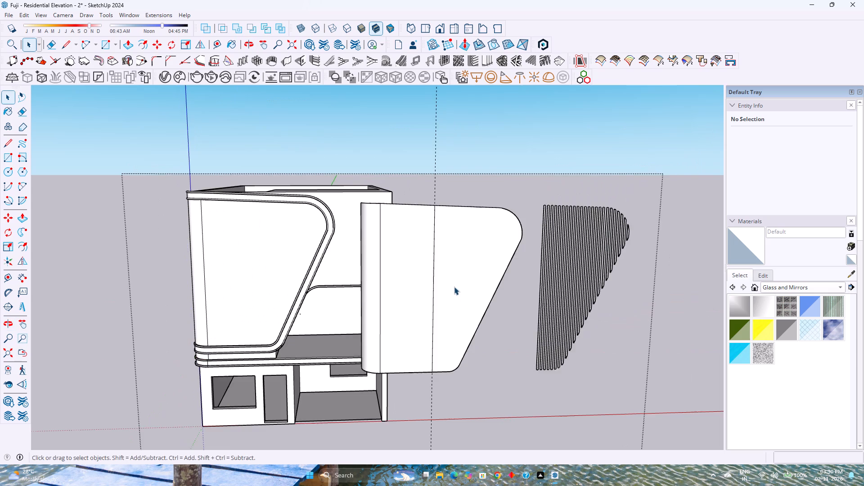
pyautogui.scroll(3, 449, 286)
pyautogui.moveTo(447, 287); pyautogui.dragTo(414, 337, button='middle')
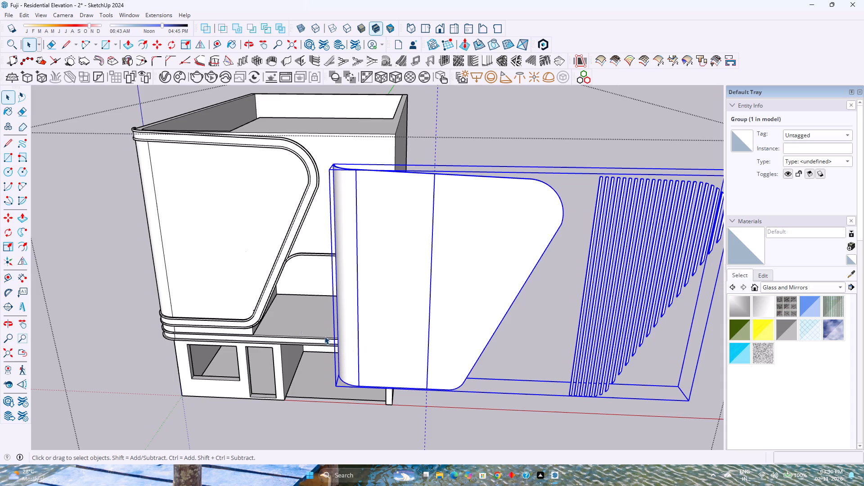
pyautogui.scroll(12, 236, 302)
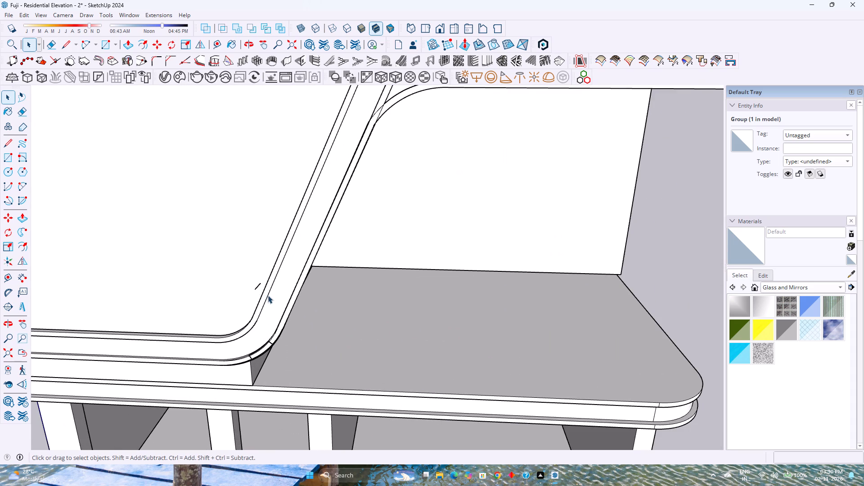
pyautogui.click(256, 288)
pyautogui.moveTo(256, 288); pyautogui.dragTo(471, 345, button='middle')
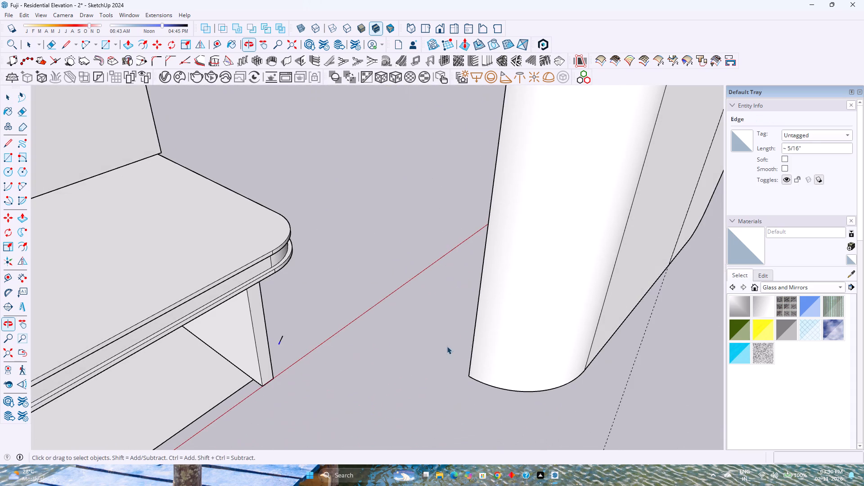
pyautogui.moveTo(274, 333); pyautogui.dragTo(314, 365)
pyautogui.press('Delete')
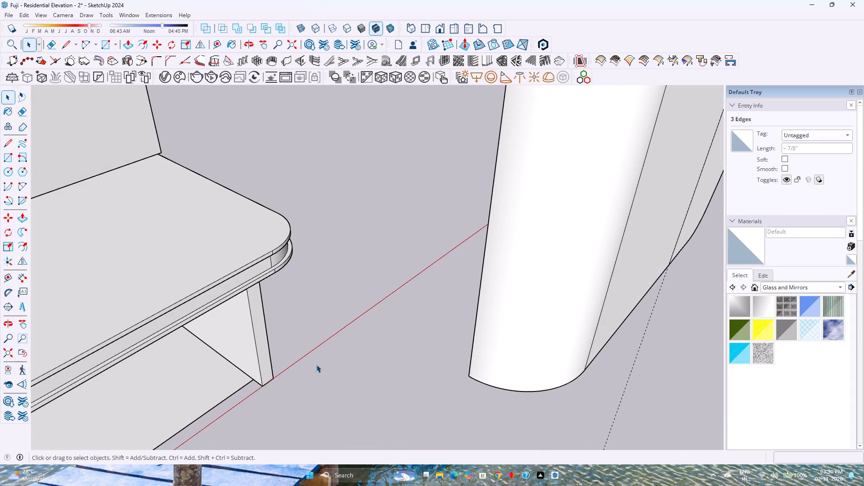
# Save the model.
pyautogui.scroll(-15, 319, 365)
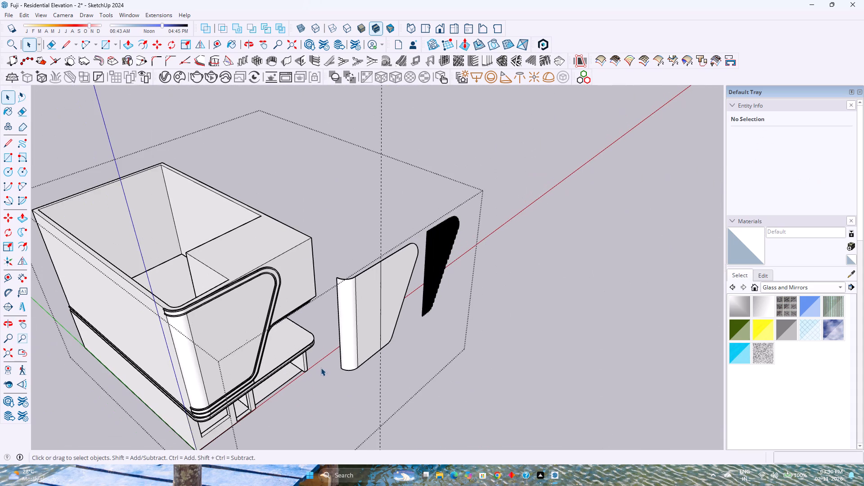
pyautogui.hotkey('ctrl', 's')
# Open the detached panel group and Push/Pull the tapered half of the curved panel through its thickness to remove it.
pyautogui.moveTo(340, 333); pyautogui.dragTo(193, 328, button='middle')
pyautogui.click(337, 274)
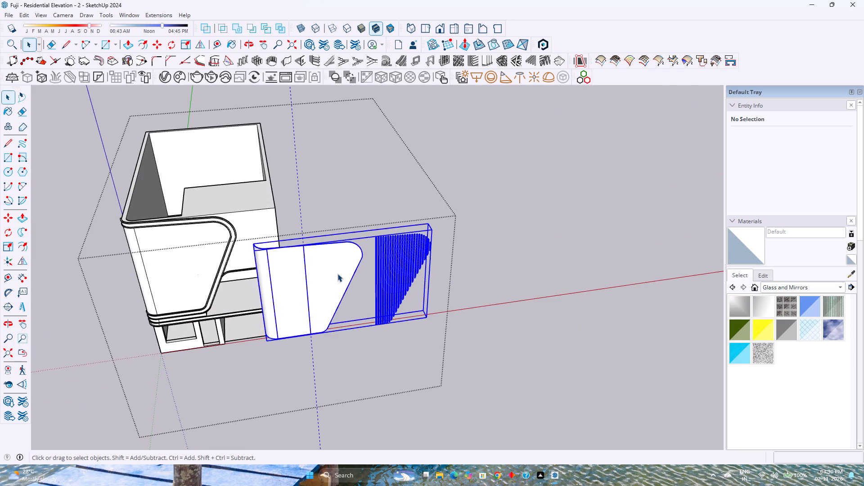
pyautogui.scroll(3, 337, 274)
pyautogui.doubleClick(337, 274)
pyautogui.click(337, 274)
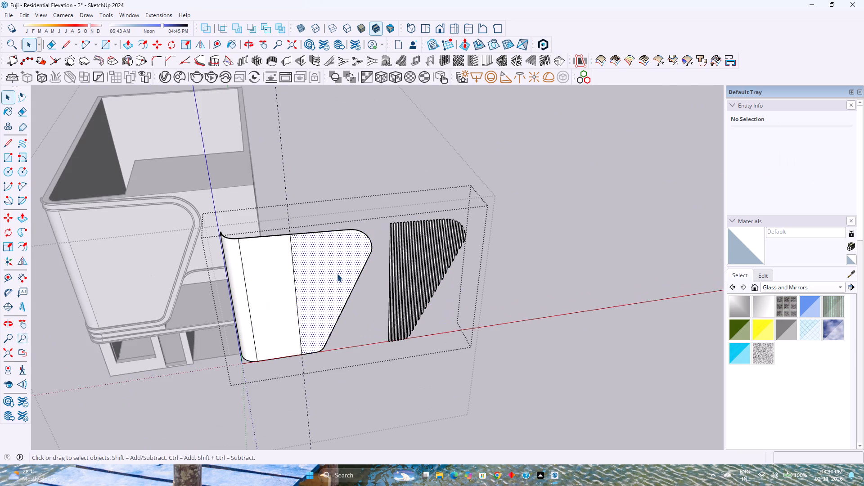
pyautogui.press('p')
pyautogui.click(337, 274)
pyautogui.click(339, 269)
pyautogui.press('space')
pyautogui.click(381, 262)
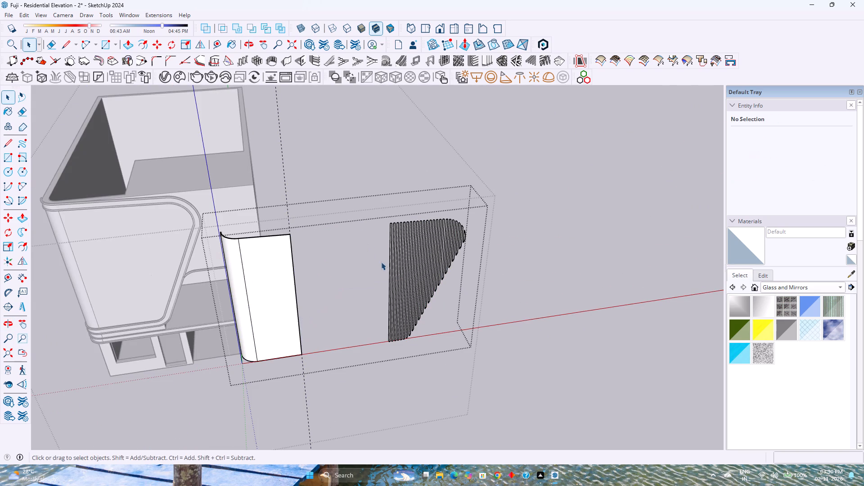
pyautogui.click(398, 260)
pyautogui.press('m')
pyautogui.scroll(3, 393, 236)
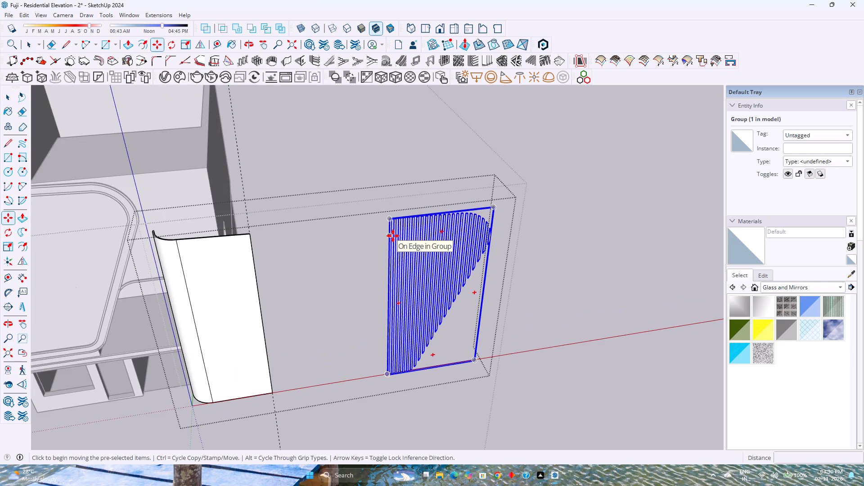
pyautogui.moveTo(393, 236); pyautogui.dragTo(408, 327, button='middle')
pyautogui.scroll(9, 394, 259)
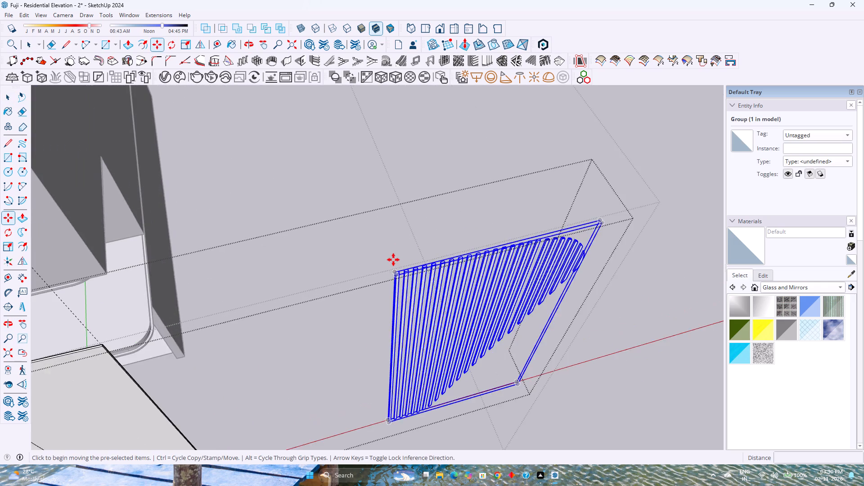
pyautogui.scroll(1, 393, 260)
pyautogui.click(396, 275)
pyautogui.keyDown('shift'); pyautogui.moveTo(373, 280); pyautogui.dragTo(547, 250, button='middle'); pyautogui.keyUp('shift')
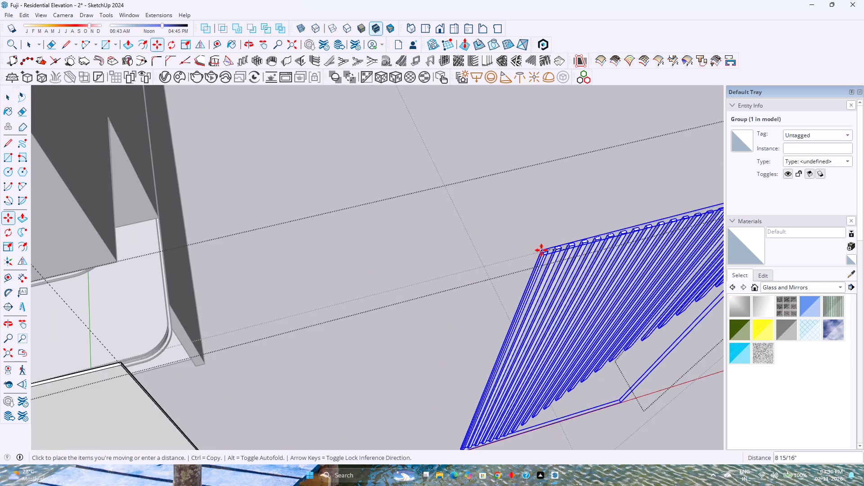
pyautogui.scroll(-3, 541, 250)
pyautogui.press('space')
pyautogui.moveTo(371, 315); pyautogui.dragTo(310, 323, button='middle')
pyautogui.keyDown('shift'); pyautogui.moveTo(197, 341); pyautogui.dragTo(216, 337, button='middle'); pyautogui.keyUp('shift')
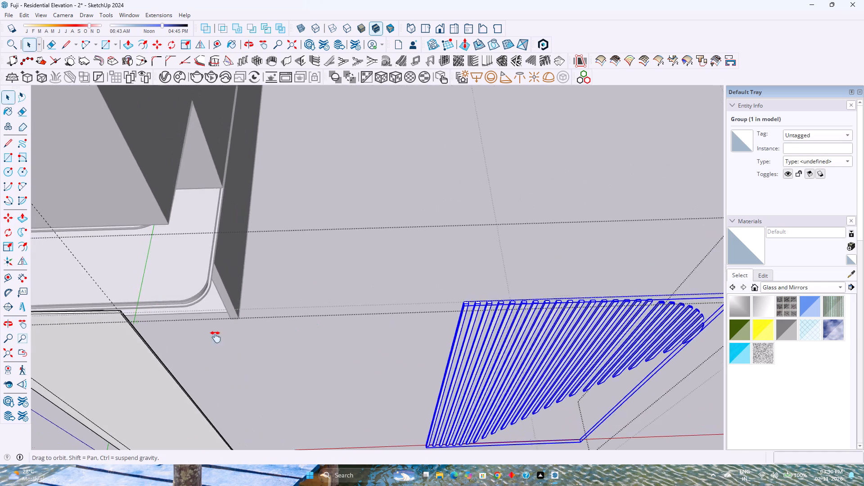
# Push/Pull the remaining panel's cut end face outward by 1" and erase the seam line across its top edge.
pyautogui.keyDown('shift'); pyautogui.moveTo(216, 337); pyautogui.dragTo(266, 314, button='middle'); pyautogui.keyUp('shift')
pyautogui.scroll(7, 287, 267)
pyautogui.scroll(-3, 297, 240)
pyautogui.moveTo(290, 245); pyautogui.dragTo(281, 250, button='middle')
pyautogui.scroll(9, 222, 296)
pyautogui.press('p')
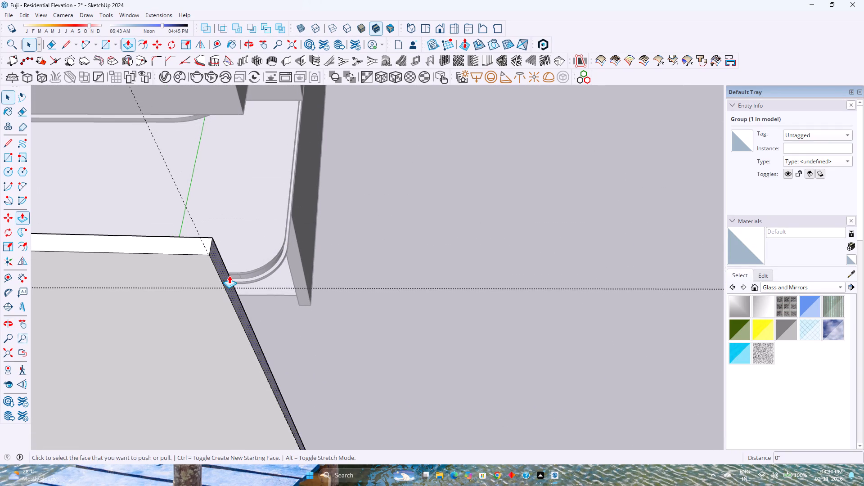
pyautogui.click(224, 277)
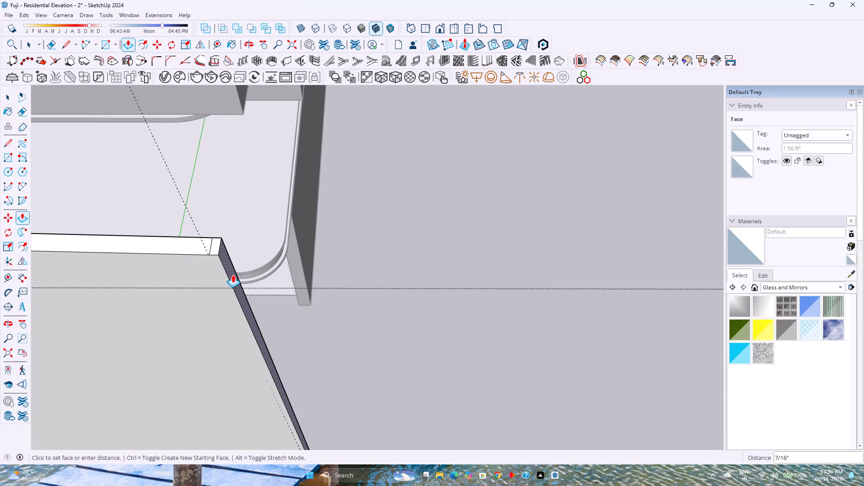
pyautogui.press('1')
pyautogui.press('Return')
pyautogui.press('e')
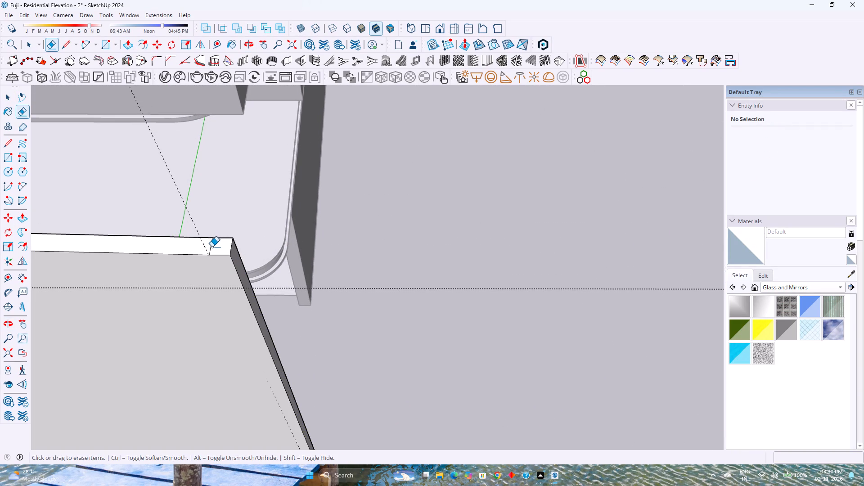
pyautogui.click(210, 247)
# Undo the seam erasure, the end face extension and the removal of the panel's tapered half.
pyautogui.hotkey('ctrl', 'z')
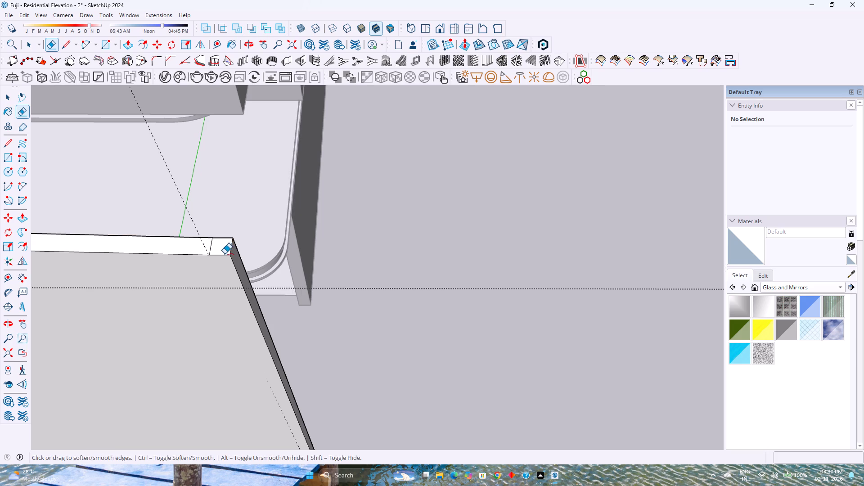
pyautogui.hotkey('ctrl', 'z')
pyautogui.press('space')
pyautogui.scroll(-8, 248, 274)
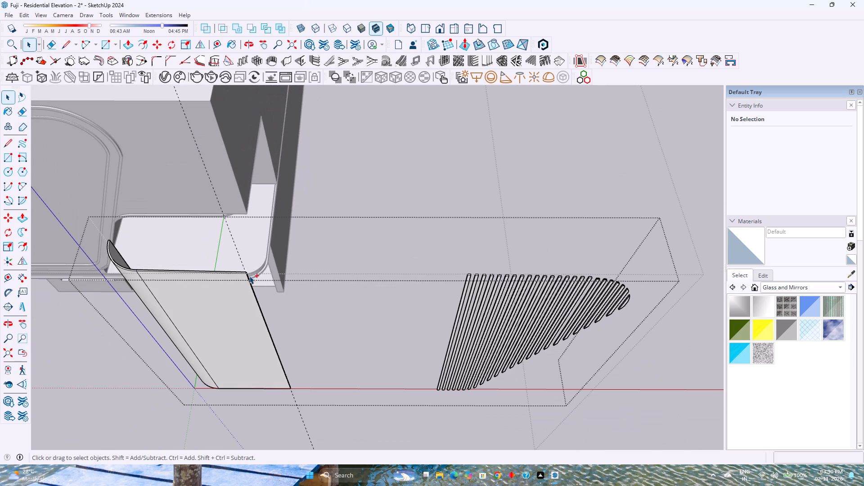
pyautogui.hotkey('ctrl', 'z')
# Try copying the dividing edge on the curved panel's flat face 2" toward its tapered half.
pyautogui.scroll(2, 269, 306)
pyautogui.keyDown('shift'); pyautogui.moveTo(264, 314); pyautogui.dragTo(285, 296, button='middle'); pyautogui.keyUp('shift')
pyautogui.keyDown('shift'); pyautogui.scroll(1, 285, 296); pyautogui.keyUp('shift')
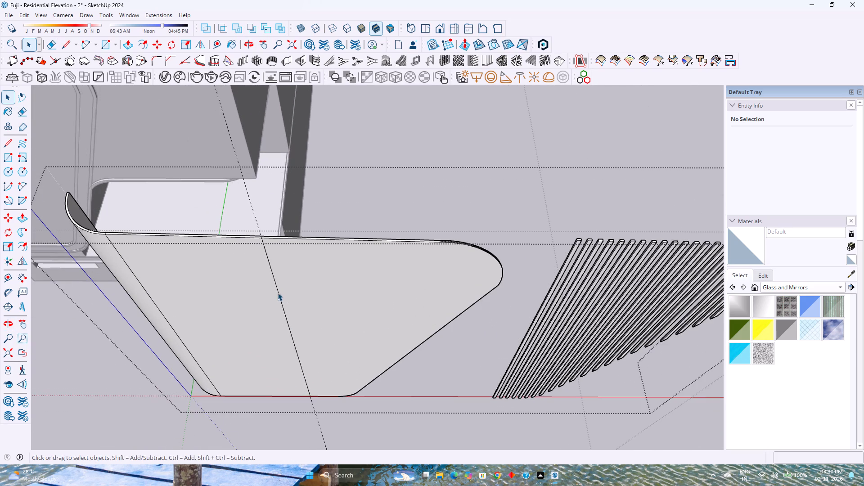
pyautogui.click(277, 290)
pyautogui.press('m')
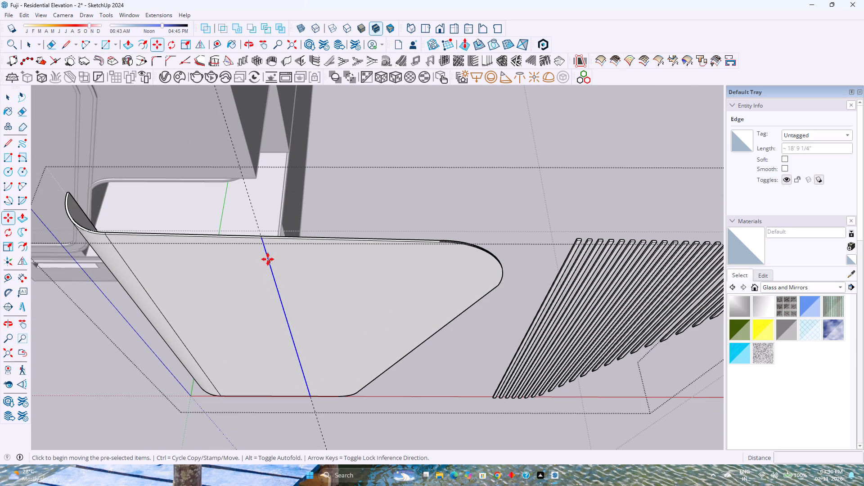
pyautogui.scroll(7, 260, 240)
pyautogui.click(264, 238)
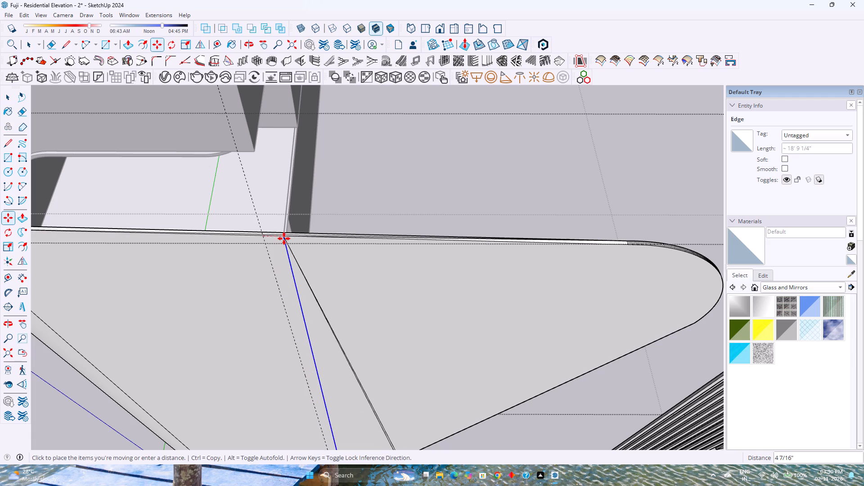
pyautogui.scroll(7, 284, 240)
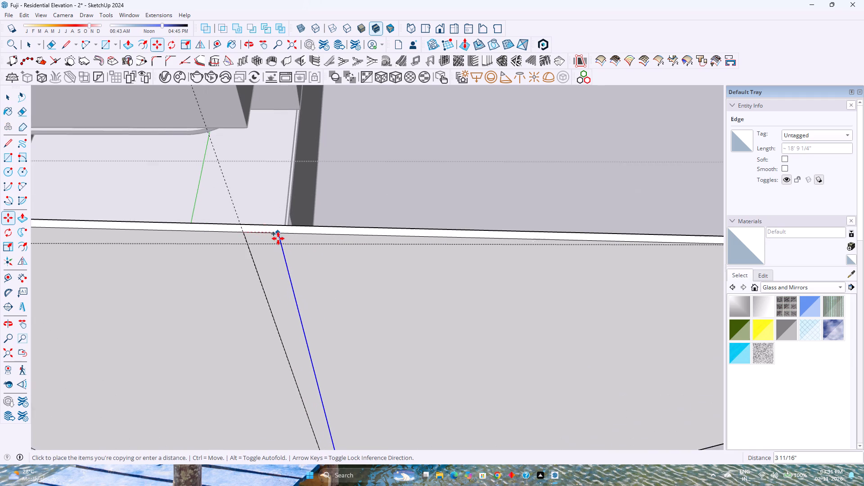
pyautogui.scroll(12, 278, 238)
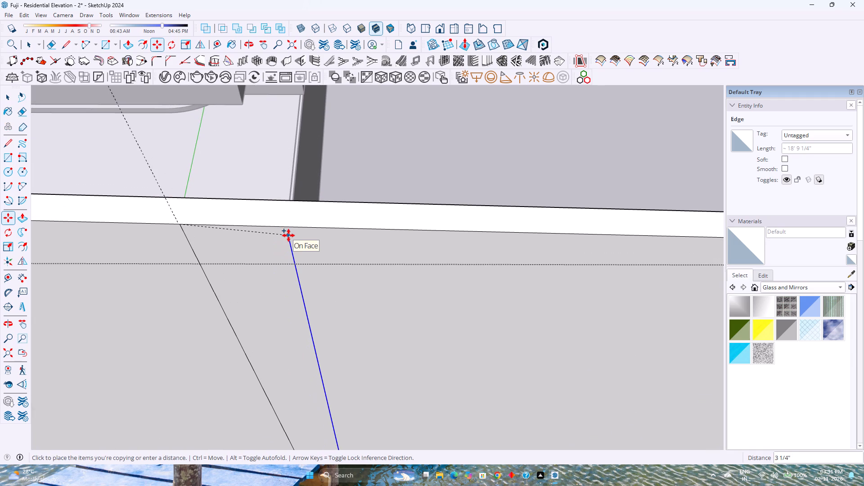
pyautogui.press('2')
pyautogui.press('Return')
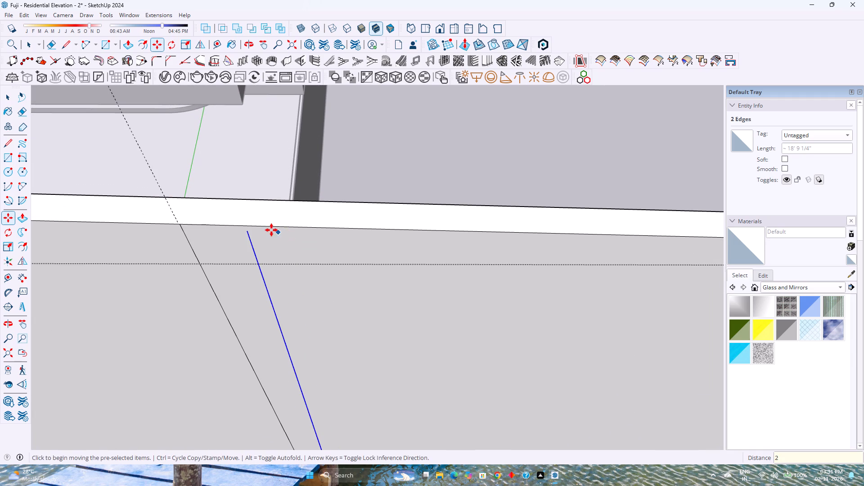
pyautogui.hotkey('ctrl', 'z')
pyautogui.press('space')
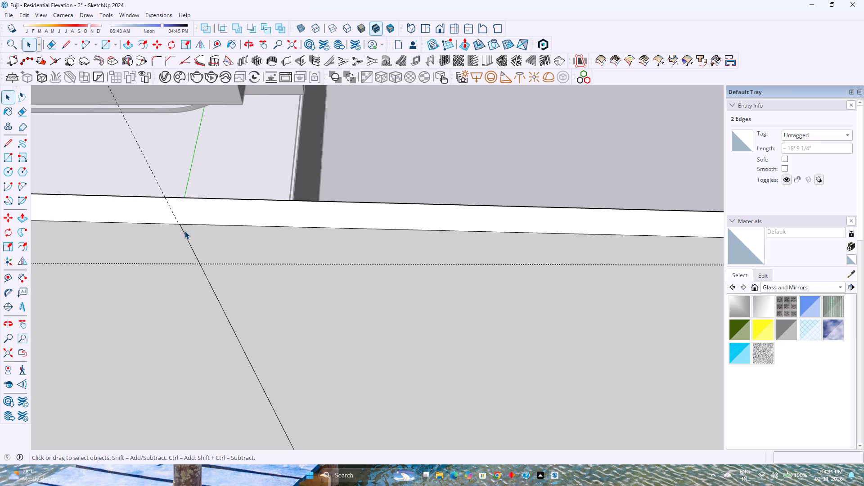
# Copy the panel's dividing edge 2" along the red axis toward the tapered half.
pyautogui.click(183, 233)
pyautogui.press('m')
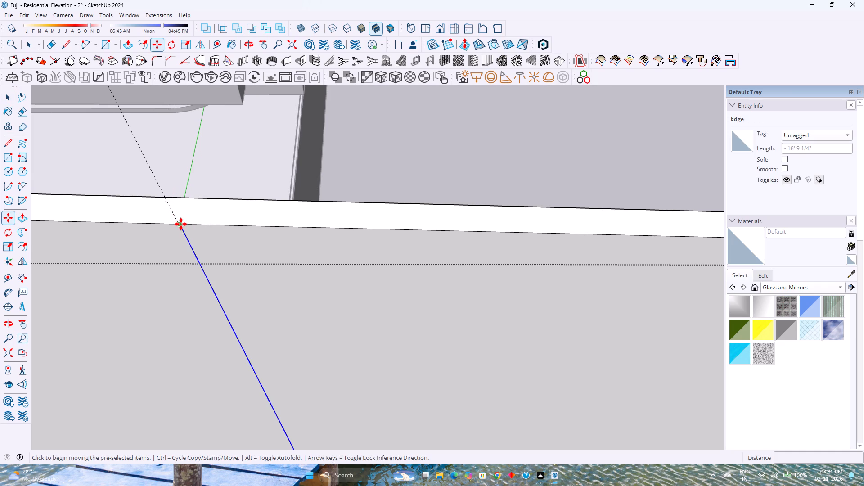
pyautogui.click(181, 224)
pyautogui.press('Right')
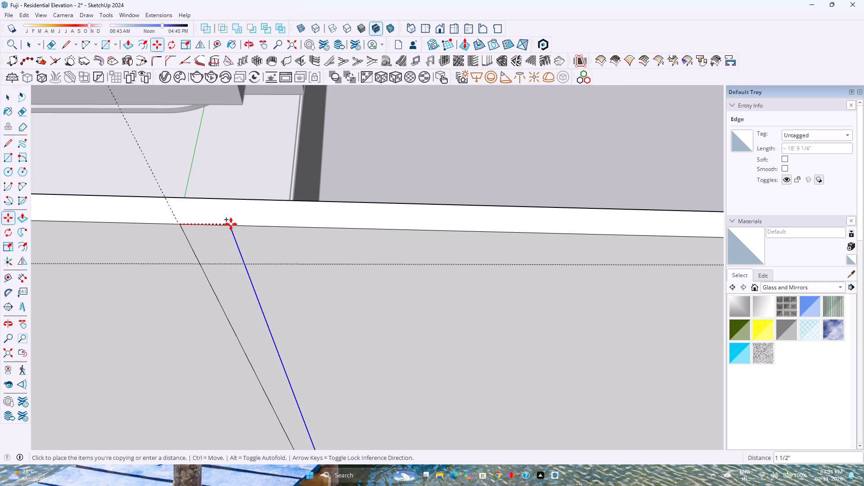
pyautogui.click(250, 224)
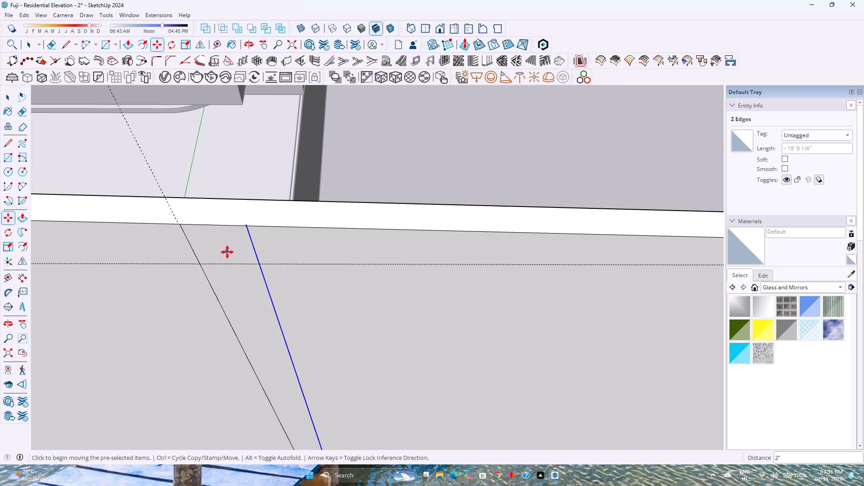
# Delete the tiny stub edge protruding above the copied line at the panel's top edge.
pyautogui.press('space')
pyautogui.scroll(-3, 234, 249)
pyautogui.click(256, 255)
pyautogui.scroll(-4, 255, 259)
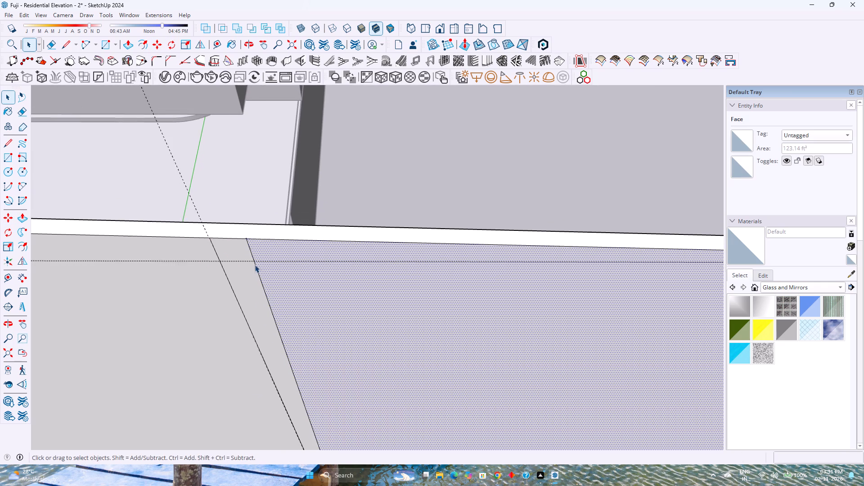
pyautogui.scroll(9, 241, 235)
pyautogui.moveTo(247, 245); pyautogui.dragTo(292, 192, button='middle')
pyautogui.scroll(9, 262, 258)
pyautogui.click(241, 263)
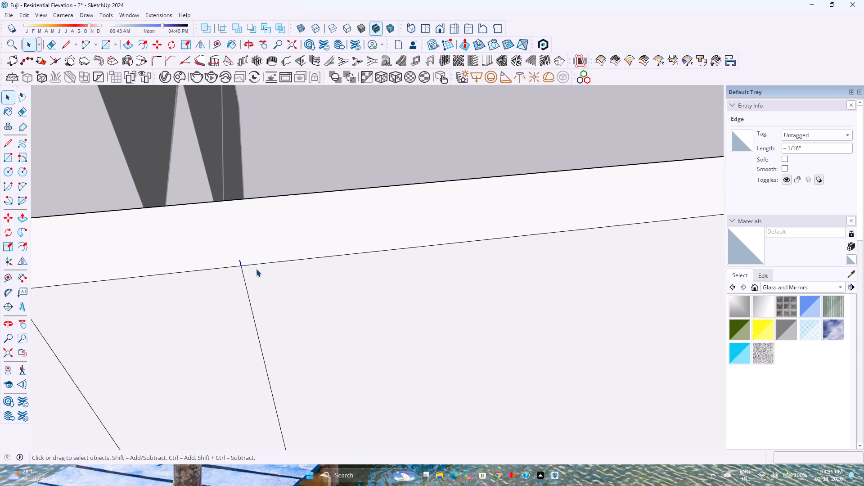
pyautogui.press('Delete')
# Push/Pull the tapered part beyond the copied line 1" through the panel's thickness to remove it.
pyautogui.scroll(-20, 226, 269)
pyautogui.scroll(-6, 226, 269)
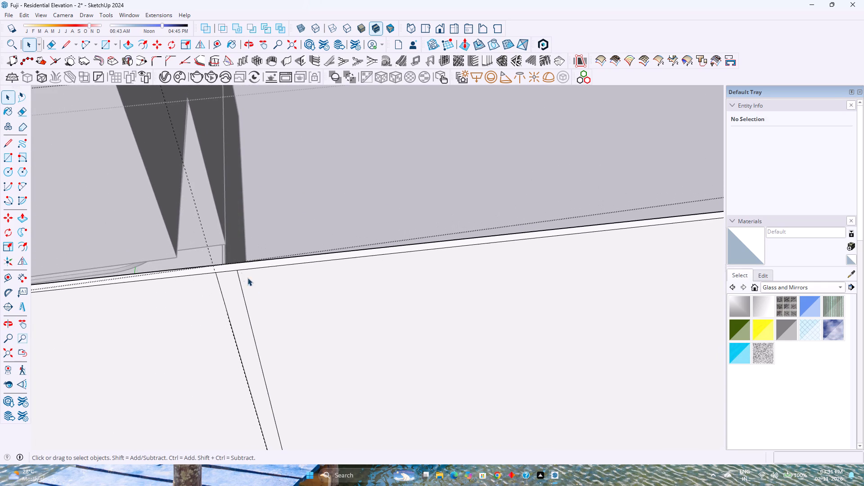
pyautogui.click(306, 315)
pyautogui.scroll(-8, 306, 315)
pyautogui.press('p')
pyautogui.click(307, 315)
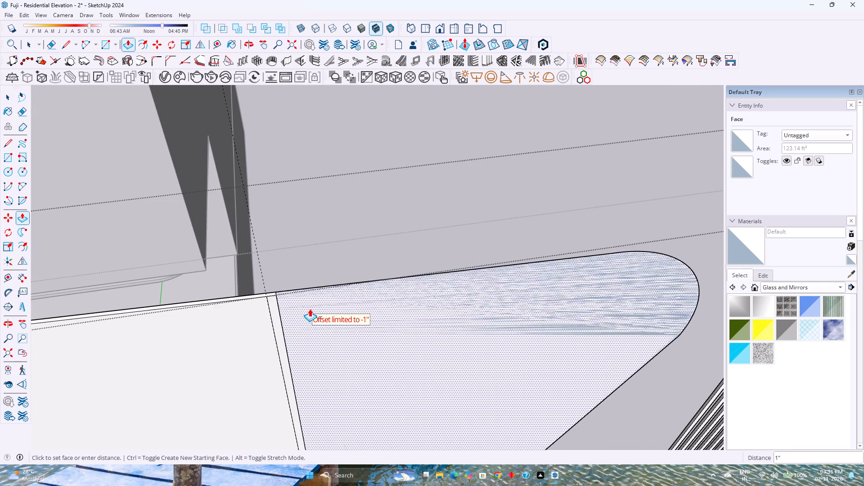
pyautogui.click(310, 309)
pyautogui.press('space')
# Move the vertical fins group by its top inner corner against the panel's cut end and close the panel group.
pyautogui.scroll(-10, 310, 309)
pyautogui.click(498, 316)
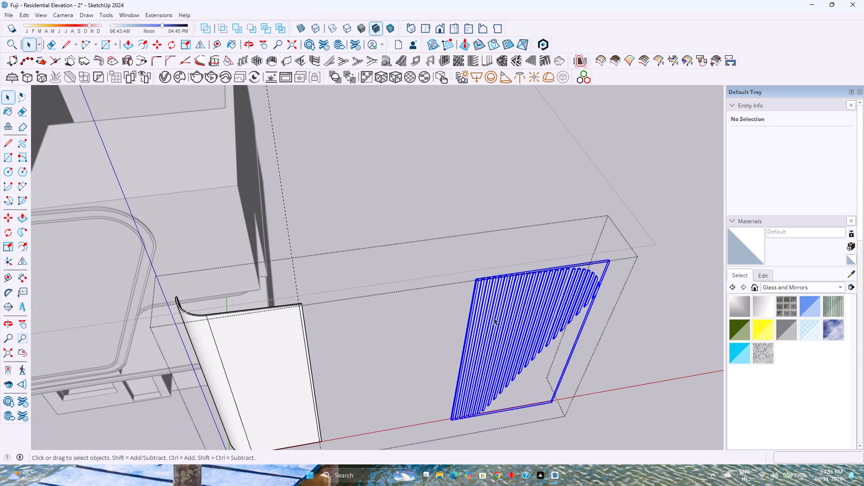
pyautogui.press('m')
pyautogui.scroll(12, 476, 276)
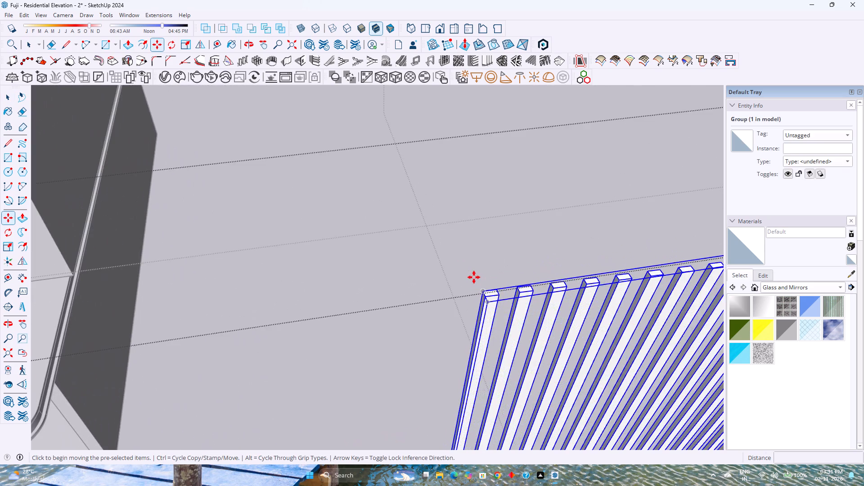
pyautogui.scroll(3, 474, 277)
pyautogui.click(486, 296)
pyautogui.scroll(-14, 418, 296)
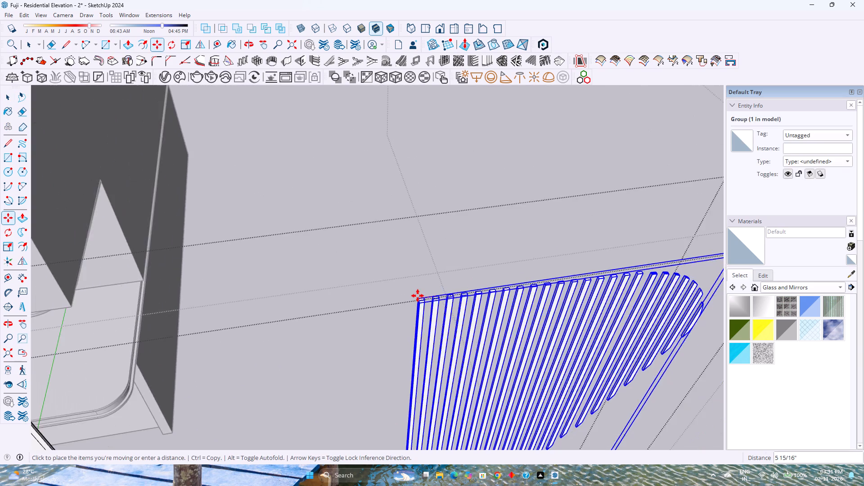
pyautogui.scroll(-14, 418, 296)
pyautogui.scroll(10, 310, 312)
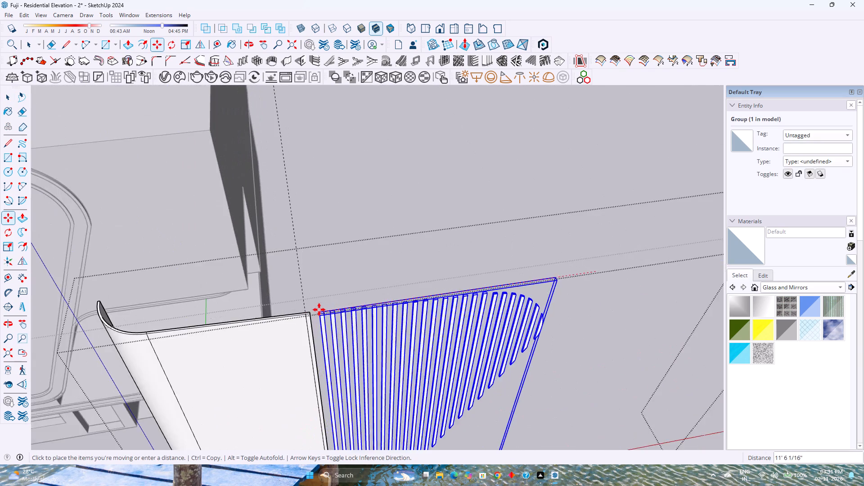
pyautogui.scroll(7, 319, 310)
pyautogui.moveTo(315, 311); pyautogui.dragTo(312, 323, button='middle')
pyautogui.click(296, 315)
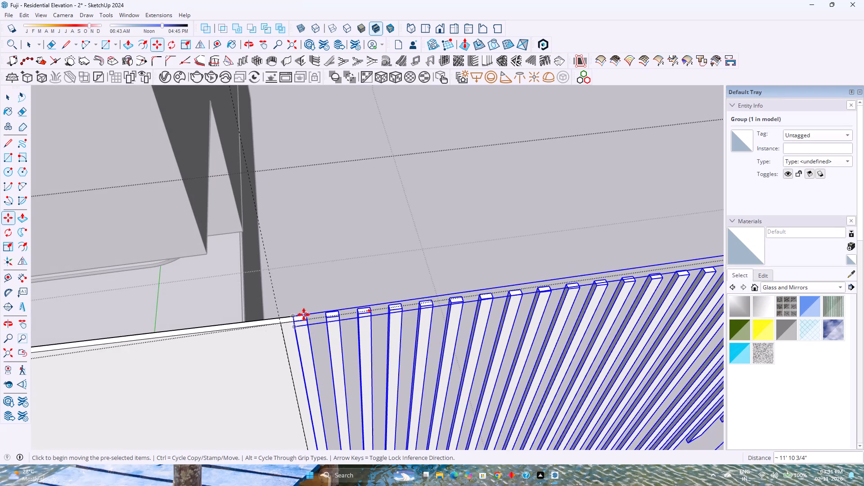
pyautogui.scroll(-5, 306, 313)
pyautogui.press('space')
pyautogui.press('Escape')
pyautogui.scroll(-5, 310, 310)
pyautogui.keyDown('shift'); pyautogui.moveTo(319, 351); pyautogui.dragTo(361, 286, button='middle'); pyautogui.keyUp('shift')
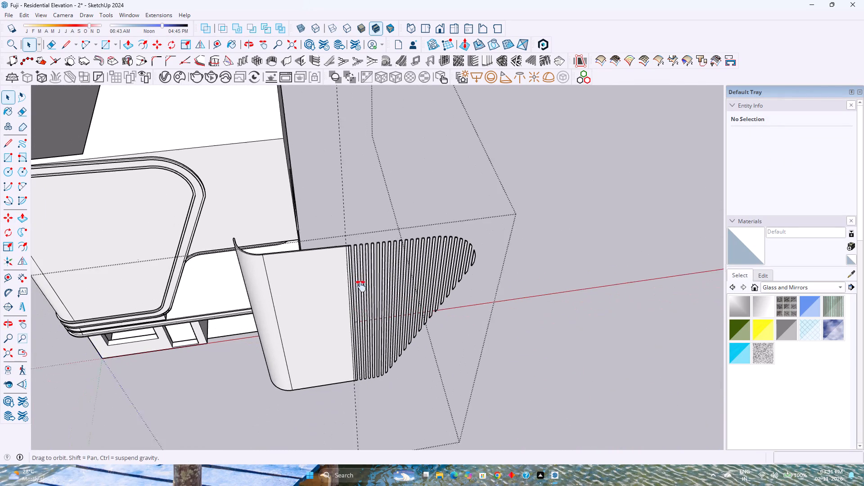
pyautogui.keyDown('shift'); pyautogui.moveTo(361, 286); pyautogui.dragTo(361, 286, button='middle'); pyautogui.keyUp('shift')
pyautogui.press('Escape')
# Move the combined panel and fins group by its curved end's top corner to the underside of the building corner's lower curved band.
pyautogui.moveTo(337, 301); pyautogui.dragTo(369, 281, button='middle')
pyautogui.click(376, 280)
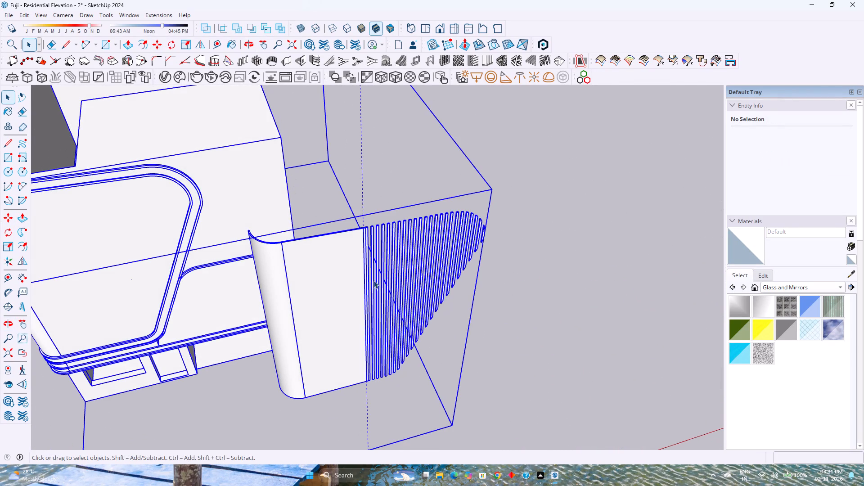
pyautogui.click(373, 281)
pyautogui.click(363, 282)
pyautogui.doubleClick(363, 282)
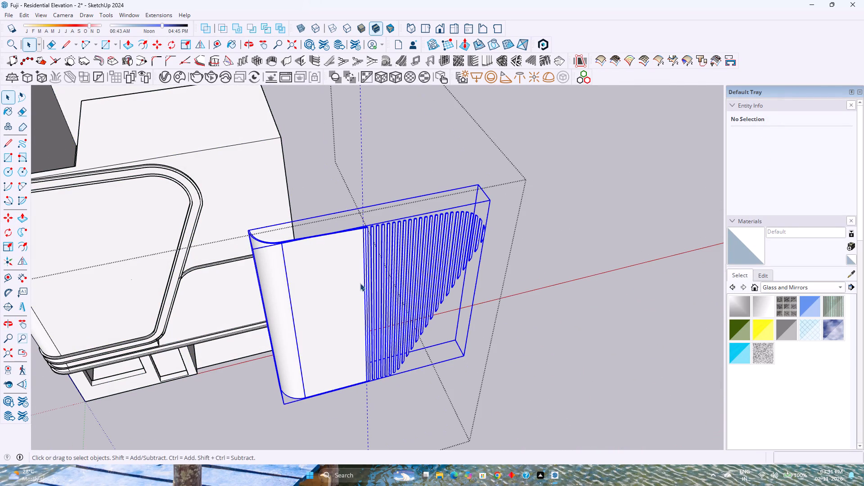
pyautogui.press('m')
pyautogui.moveTo(296, 286); pyautogui.dragTo(594, 273, button='middle')
pyautogui.scroll(8, 451, 253)
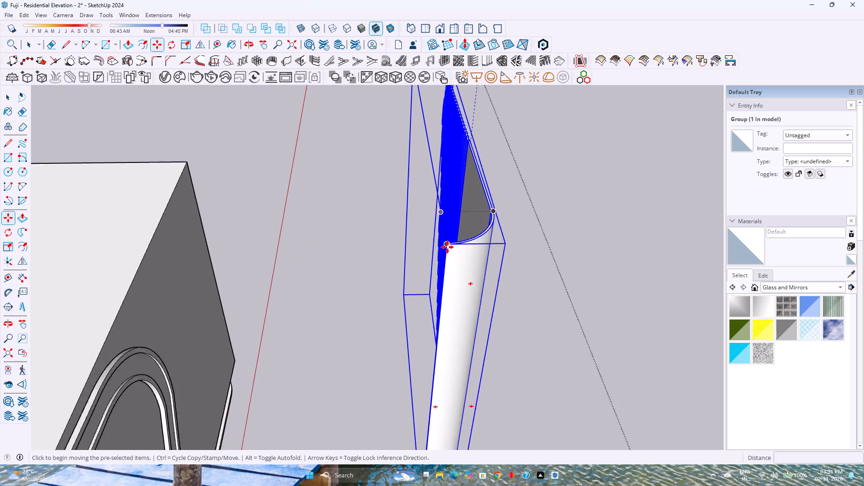
pyautogui.scroll(12, 447, 247)
pyautogui.moveTo(444, 242); pyautogui.dragTo(490, 261, button='middle')
pyautogui.scroll(-2, 490, 261)
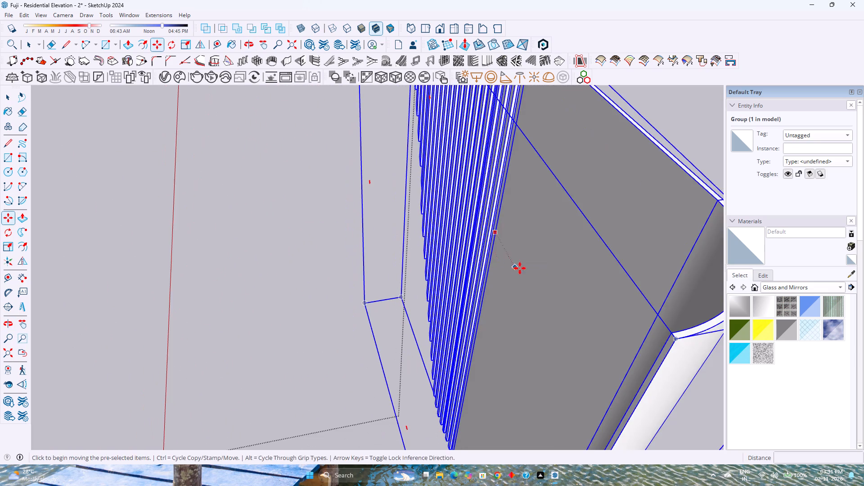
pyautogui.keyDown('shift'); pyautogui.moveTo(521, 268); pyautogui.dragTo(474, 265, button='middle'); pyautogui.keyUp('shift')
pyautogui.keyDown('shift'); pyautogui.middleClick(472, 267); pyautogui.keyUp('shift')
pyautogui.scroll(4, 555, 310)
pyautogui.scroll(2, 567, 347)
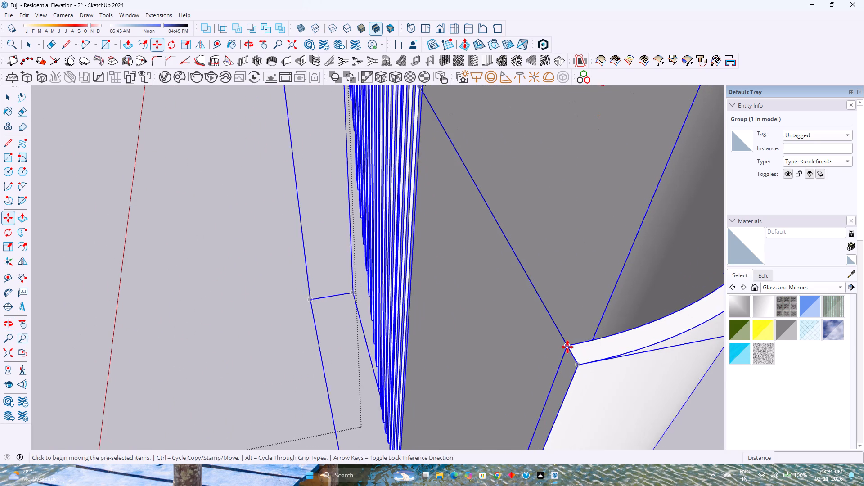
pyautogui.scroll(11, 567, 347)
pyautogui.click(568, 345)
pyautogui.scroll(-2, 496, 366)
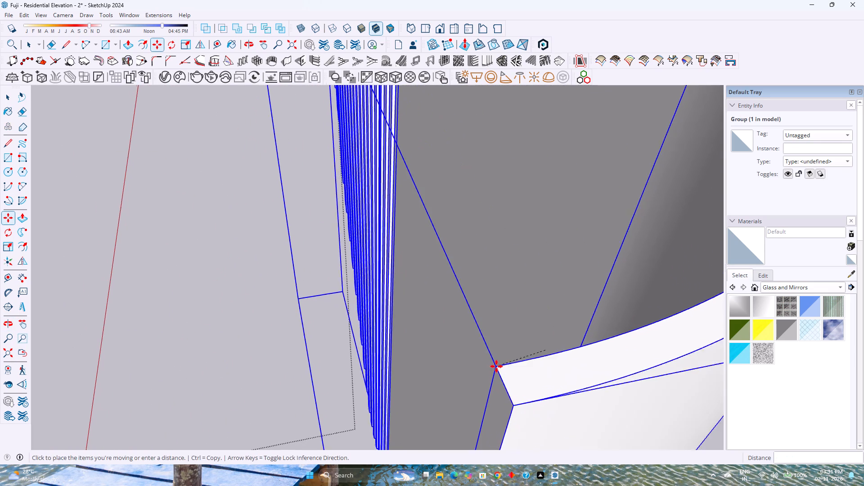
pyautogui.scroll(-20, 496, 366)
pyautogui.scroll(-15, 496, 366)
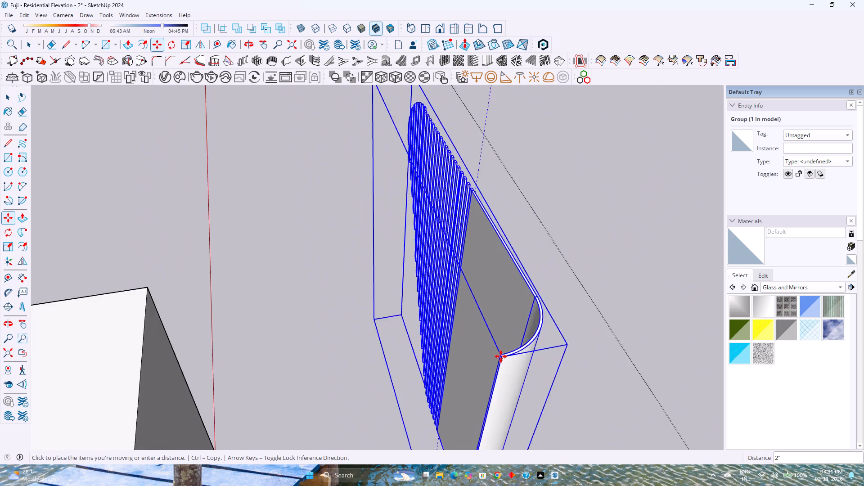
pyautogui.scroll(-13, 501, 356)
pyautogui.keyDown('shift'); pyautogui.moveTo(491, 359); pyautogui.dragTo(482, 330, button='middle'); pyautogui.keyUp('shift')
pyautogui.scroll(1, 482, 330)
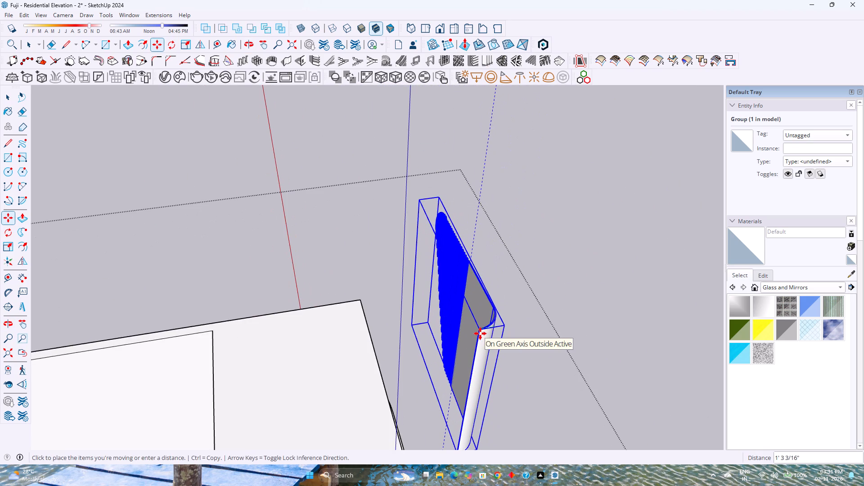
pyautogui.scroll(-4, 472, 364)
pyautogui.keyDown('shift'); pyautogui.moveTo(468, 377); pyautogui.dragTo(479, 322, button='middle'); pyautogui.keyUp('shift')
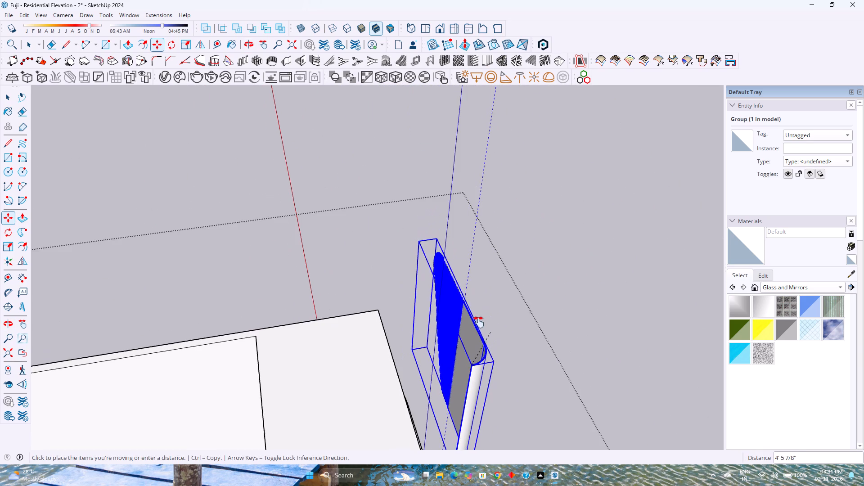
pyautogui.keyDown('shift'); pyautogui.moveTo(479, 322); pyautogui.dragTo(545, 232, button='middle'); pyautogui.keyUp('shift')
pyautogui.scroll(-5, 526, 242)
pyautogui.moveTo(445, 436); pyautogui.dragTo(435, 353, button='middle')
pyautogui.scroll(4, 467, 331)
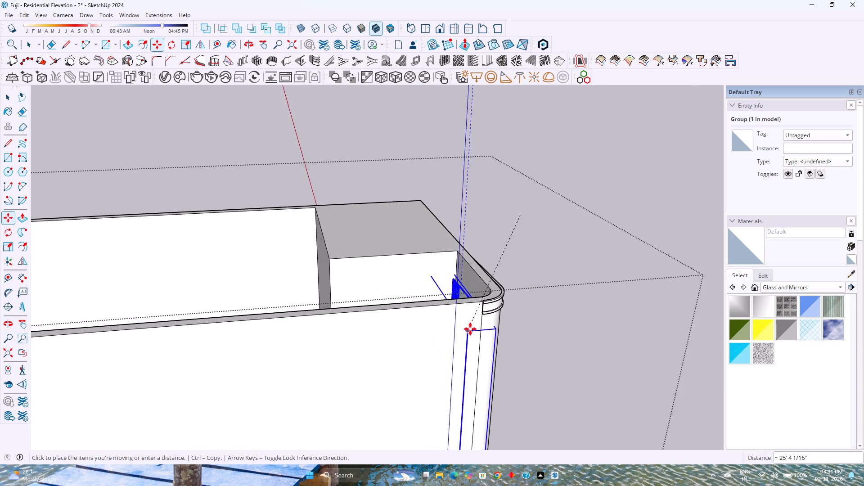
pyautogui.scroll(20, 470, 329)
pyautogui.scroll(10, 470, 329)
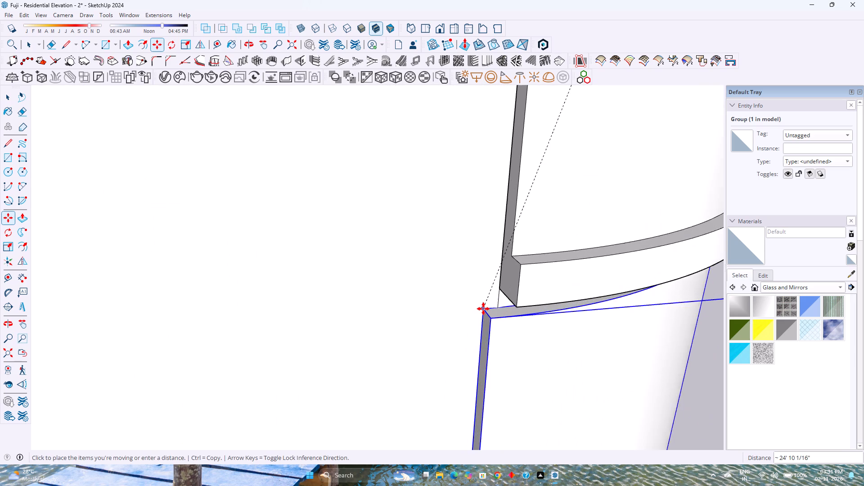
pyautogui.scroll(3, 483, 309)
pyautogui.moveTo(483, 309); pyautogui.dragTo(638, 285, button='middle')
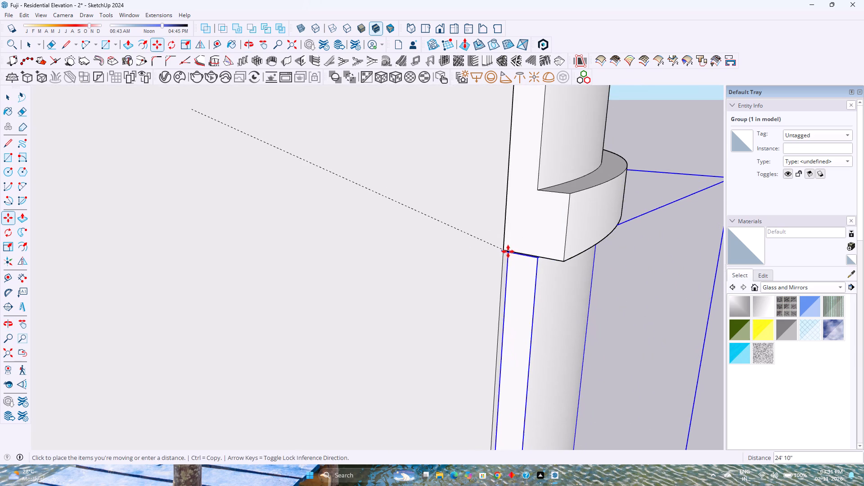
pyautogui.click(507, 251)
# Examine how the placed curved panel and fins fit beneath the bands around the building corner.
pyautogui.scroll(-1, 535, 298)
pyautogui.moveTo(545, 307); pyautogui.dragTo(415, 331, button='middle')
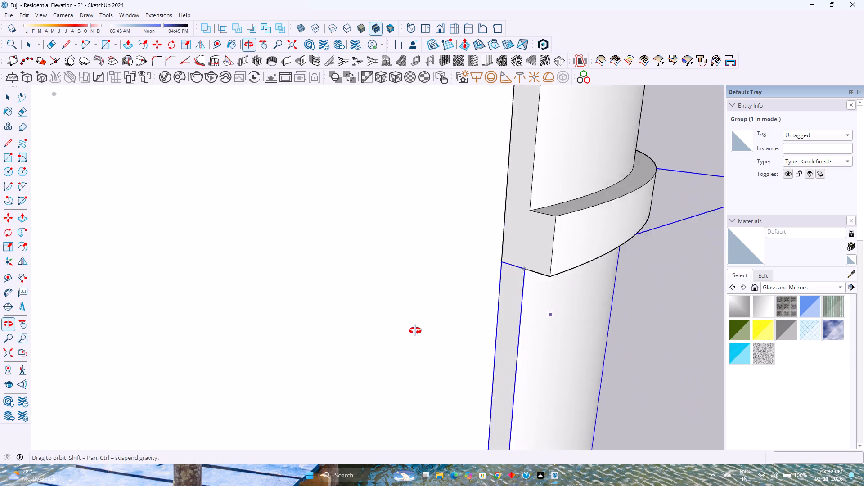
pyautogui.moveTo(415, 331); pyautogui.dragTo(413, 331, button='middle')
pyautogui.scroll(-5, 411, 331)
pyautogui.moveTo(500, 331); pyautogui.dragTo(324, 340, button='middle')
pyautogui.scroll(-7, 321, 340)
pyautogui.moveTo(434, 344); pyautogui.dragTo(412, 342, button='middle')
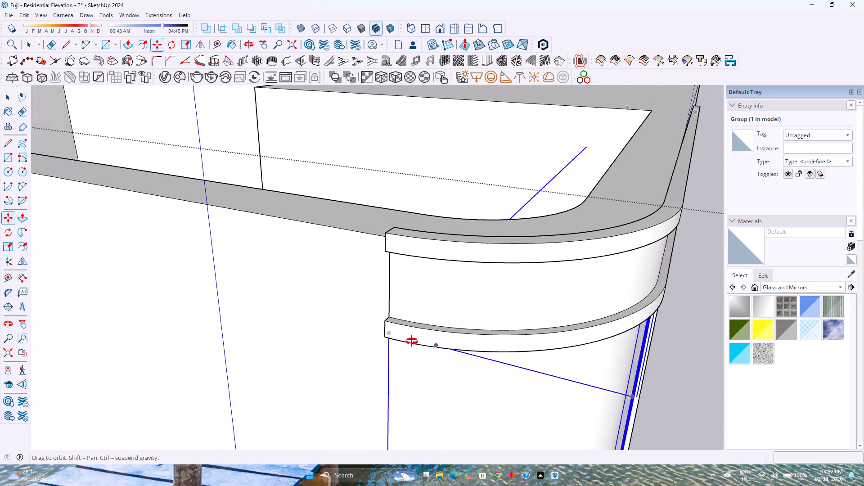
pyautogui.moveTo(412, 342); pyautogui.dragTo(283, 337, button='middle')
pyautogui.scroll(-8, 281, 337)
pyautogui.moveTo(432, 353); pyautogui.dragTo(332, 337, button='middle')
pyautogui.moveTo(332, 337); pyautogui.dragTo(584, 353, button='middle')
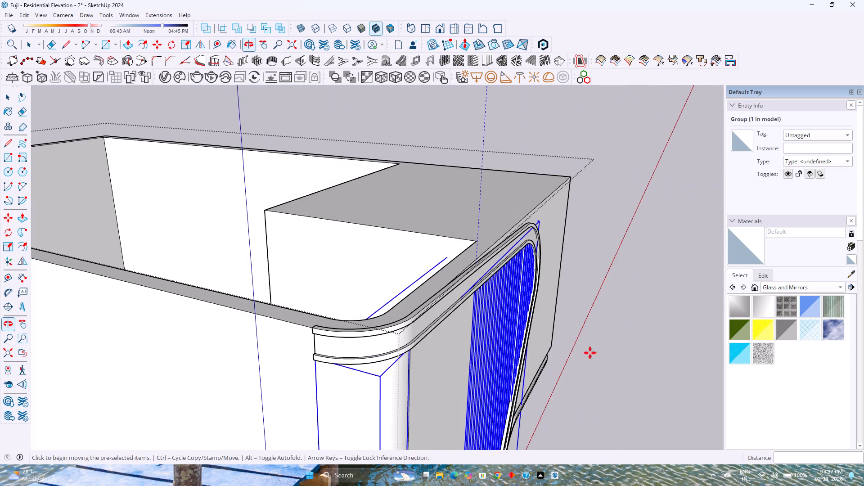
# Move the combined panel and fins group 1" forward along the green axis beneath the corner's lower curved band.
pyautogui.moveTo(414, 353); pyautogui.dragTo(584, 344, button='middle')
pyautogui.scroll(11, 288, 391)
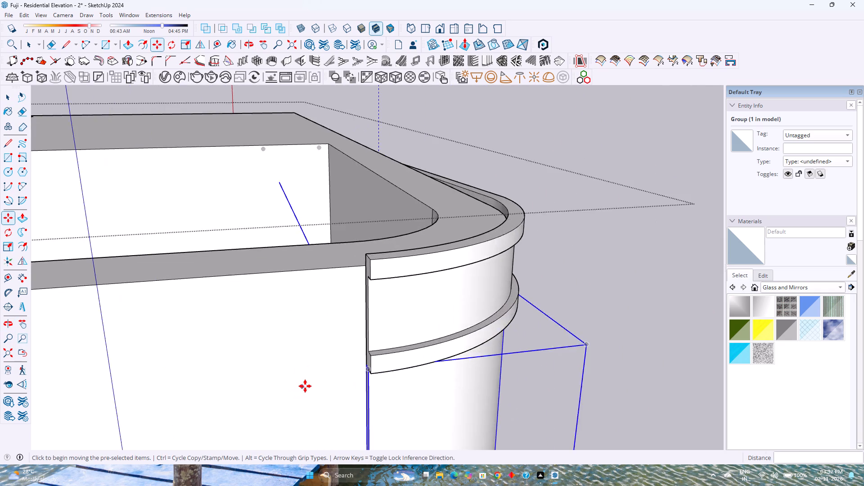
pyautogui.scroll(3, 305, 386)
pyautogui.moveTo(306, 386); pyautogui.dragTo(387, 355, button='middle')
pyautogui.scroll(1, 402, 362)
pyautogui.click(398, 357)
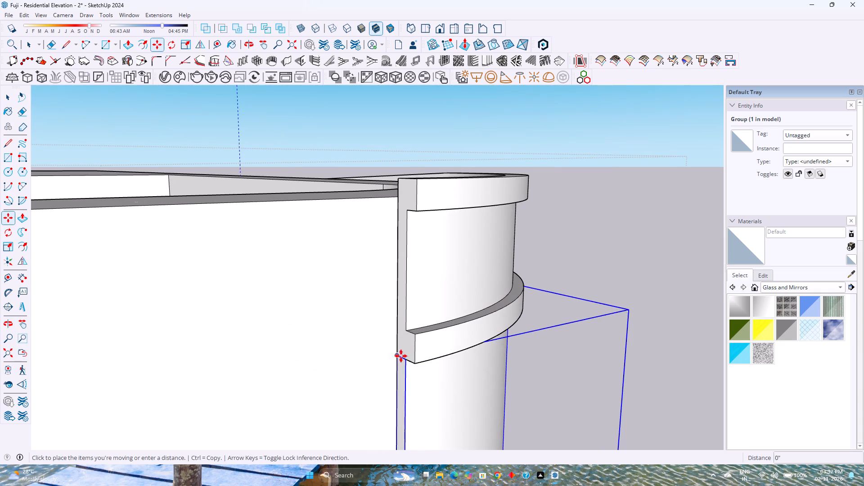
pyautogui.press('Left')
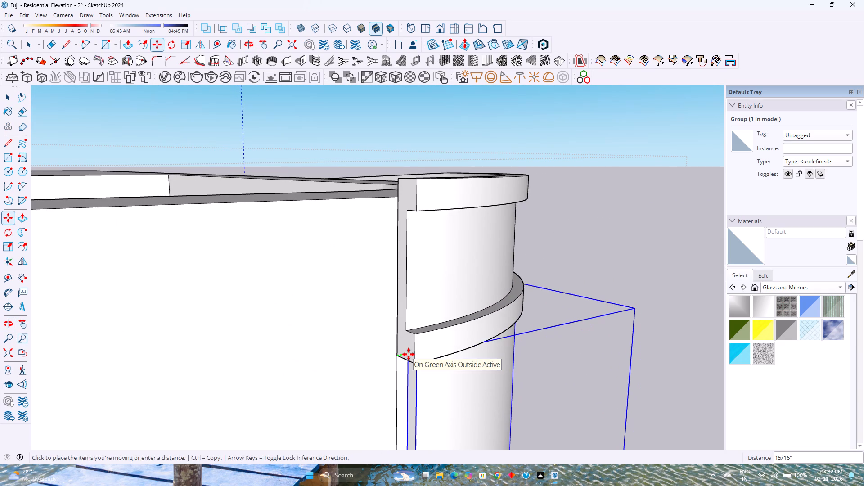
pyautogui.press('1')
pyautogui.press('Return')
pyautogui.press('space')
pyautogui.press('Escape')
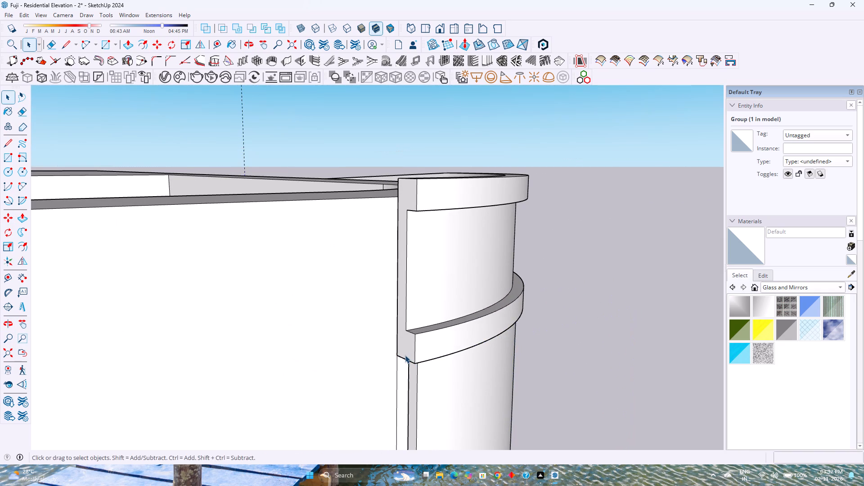
# Examine how the vertical fins meet the curved band and sloped frame on the building front.
pyautogui.scroll(-3, 414, 353)
pyautogui.moveTo(465, 355); pyautogui.dragTo(280, 381, button='middle')
pyautogui.scroll(-4, 281, 379)
pyautogui.moveTo(437, 362); pyautogui.dragTo(234, 364, button='middle')
pyautogui.scroll(-6, 236, 362)
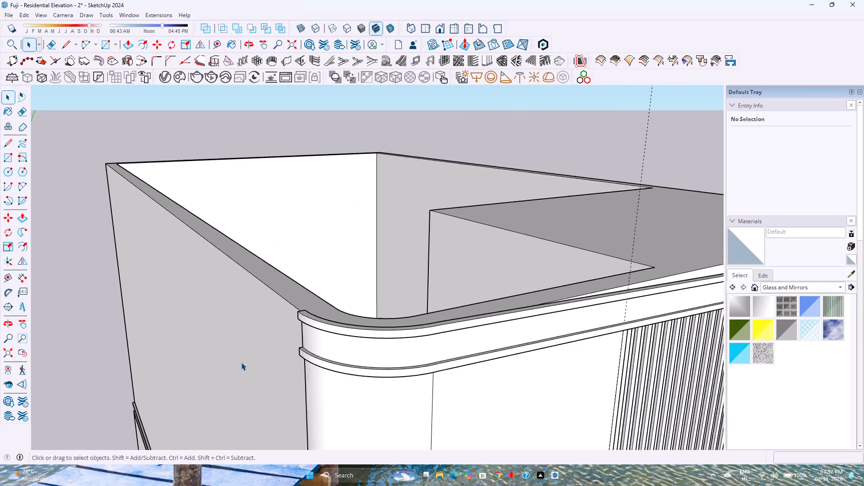
pyautogui.scroll(-2, 241, 362)
pyautogui.moveTo(532, 355); pyautogui.dragTo(465, 351, button='middle')
pyautogui.scroll(-4, 461, 348)
pyautogui.moveTo(521, 383); pyautogui.dragTo(440, 322, button='middle')
pyautogui.scroll(7, 588, 355)
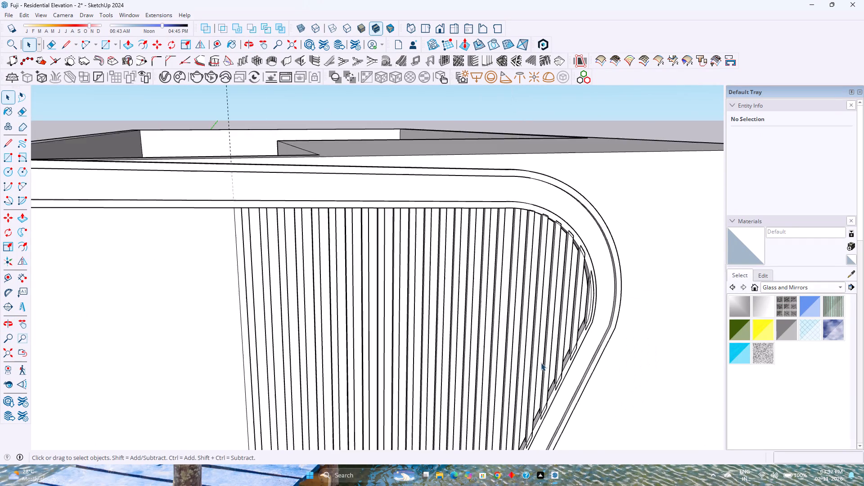
pyautogui.scroll(8, 541, 363)
pyautogui.scroll(-11, 574, 350)
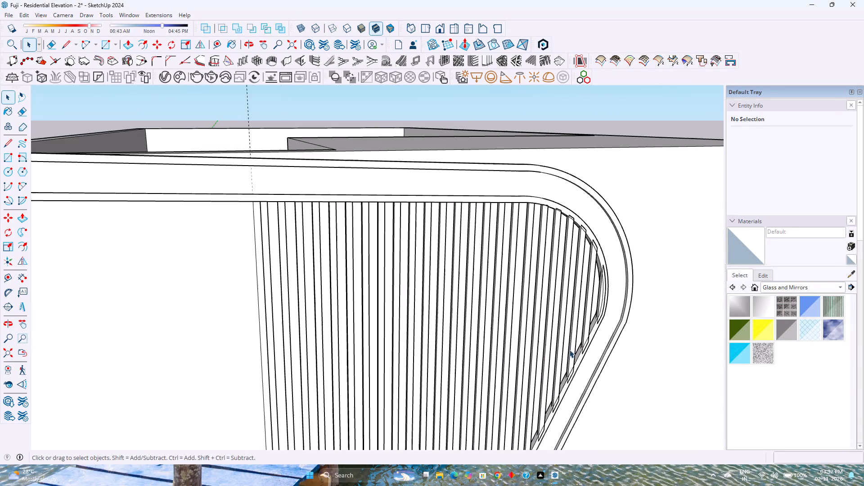
pyautogui.scroll(-2, 569, 350)
# Undo the assembly's placement, the joining of the fins and the panel trim, back to the uncut panel with separate fins.
pyautogui.hotkey('ctrl', 'z')
pyautogui.hotkey('ctrl', 'z')
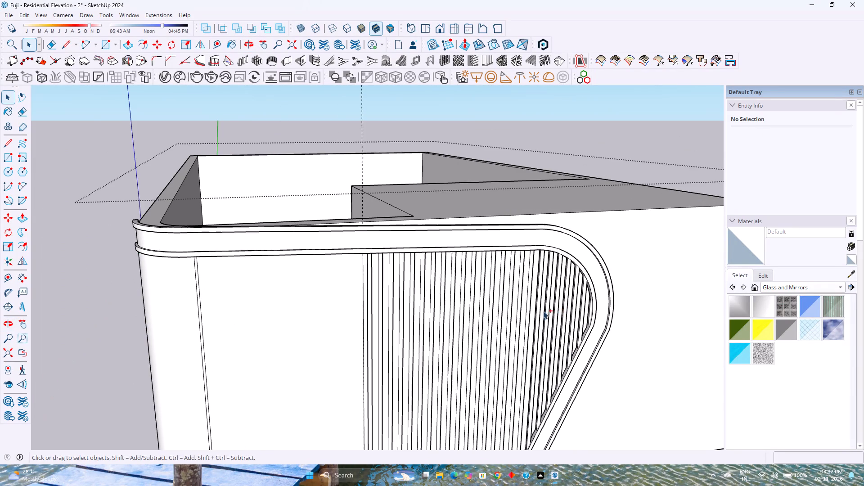
pyautogui.hotkey('ctrl', 'z')
pyautogui.hotkey('ctrl', 'z')
pyautogui.scroll(-12, 443, 328)
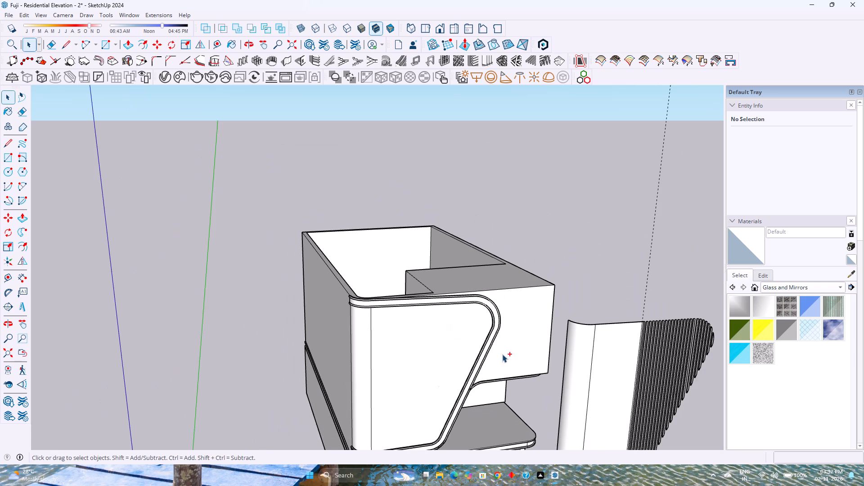
pyautogui.hotkey('ctrl', 'z')
pyautogui.hotkey('ctrl', 'z')
pyautogui.hotkey('ctrl', 'z')
pyautogui.hotkey('ctrl', 'z')
pyautogui.hotkey('ctrl', 'z')
pyautogui.hotkey('ctrl', 'z')
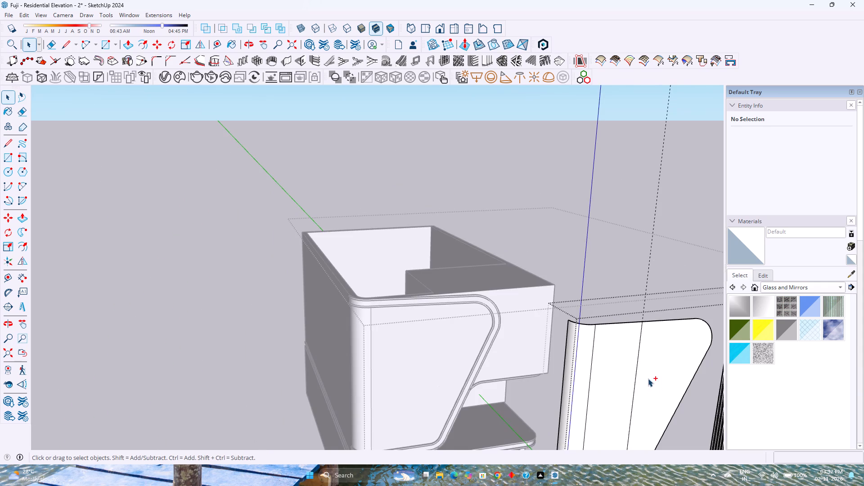
pyautogui.hotkey('ctrl', 'z')
pyautogui.hotkey('ctrl', 'z')
pyautogui.keyDown('shift'); pyautogui.moveTo(634, 369); pyautogui.dragTo(440, 357, button='middle'); pyautogui.keyUp('shift')
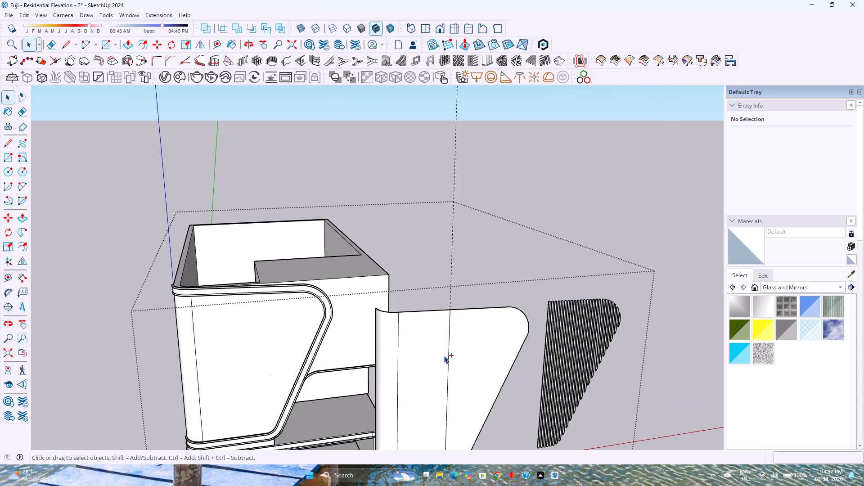
pyautogui.hotkey('ctrl', 'z')
pyautogui.hotkey('ctrl', 'z')
pyautogui.hotkey('ctrl', 'z')
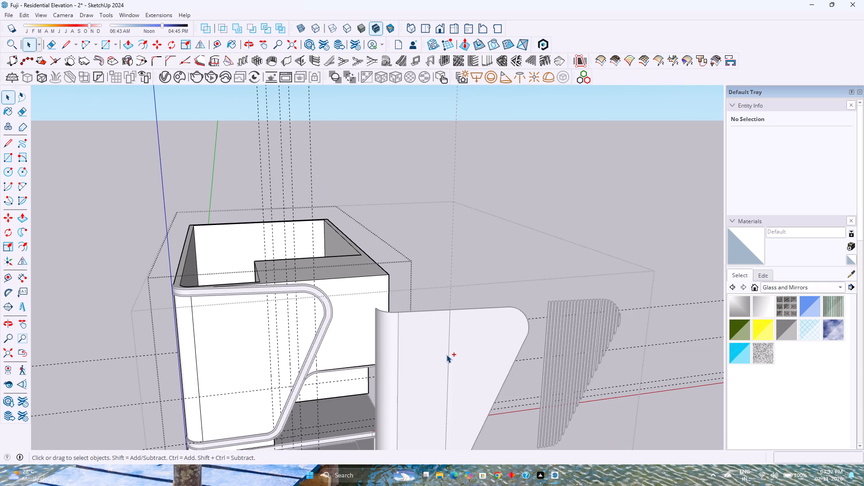
pyautogui.hotkey('ctrl', 'y')
pyautogui.hotkey('ctrl', 'y')
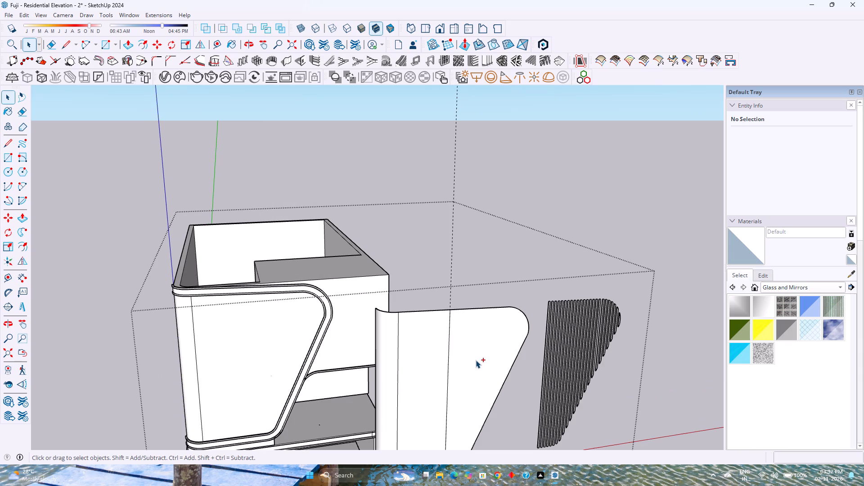
pyautogui.hotkey('ctrl', 'y')
pyautogui.hotkey('ctrl', 'y')
# Push/Pull the panel's tapered face beyond the dividing line 1" through its thickness to remove that part.
pyautogui.scroll(3, 481, 361)
pyautogui.moveTo(481, 361); pyautogui.dragTo(470, 370, button='middle')
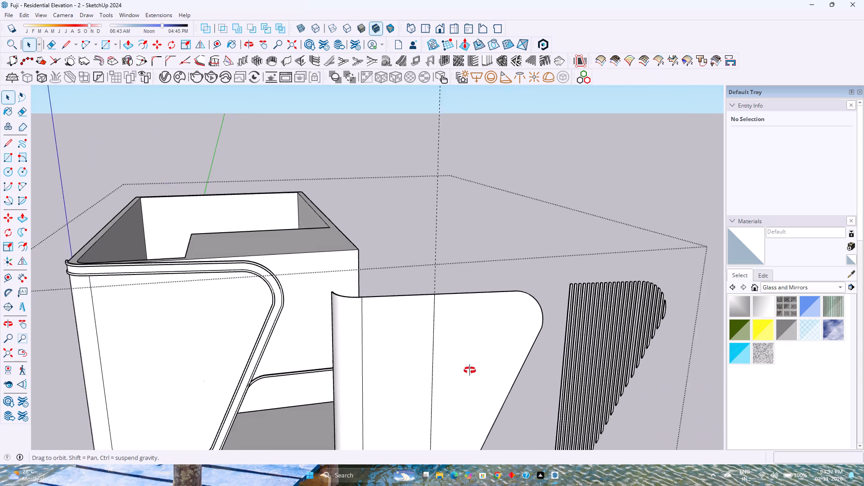
pyautogui.moveTo(470, 370); pyautogui.dragTo(436, 401, button='middle')
pyautogui.doubleClick(442, 388)
pyautogui.click(443, 385)
pyautogui.press('p')
pyautogui.click(443, 384)
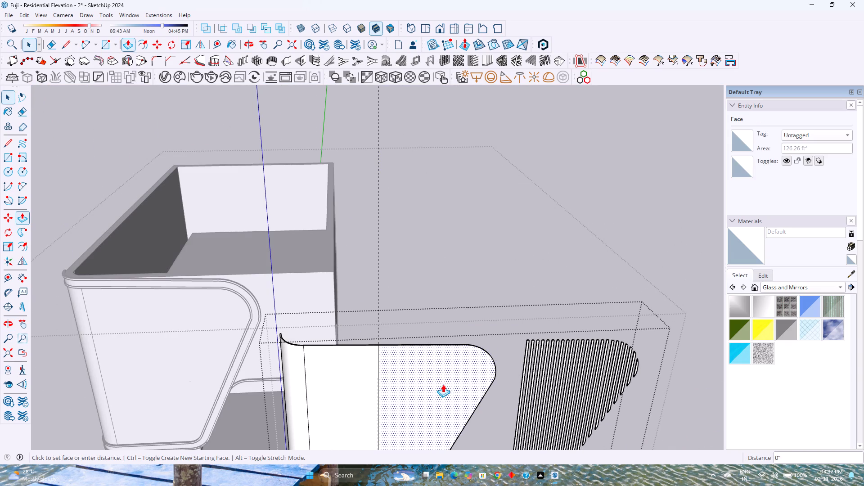
pyautogui.press('1')
pyautogui.press('Return')
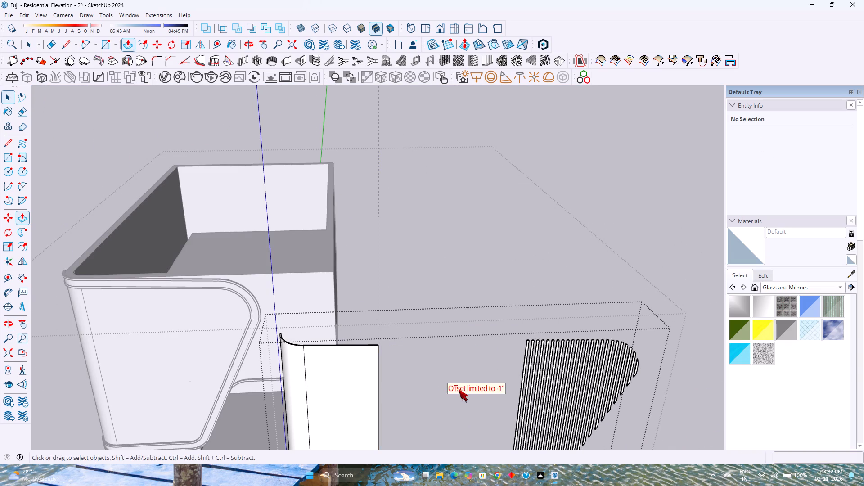
pyautogui.press('space')
pyautogui.press('Escape')
# Move the vertical fins group by its top rear corner to the top rear corner of the panel's cut end.
pyautogui.click(532, 392)
pyautogui.scroll(2, 531, 390)
pyautogui.moveTo(530, 389); pyautogui.dragTo(529, 442, button='middle')
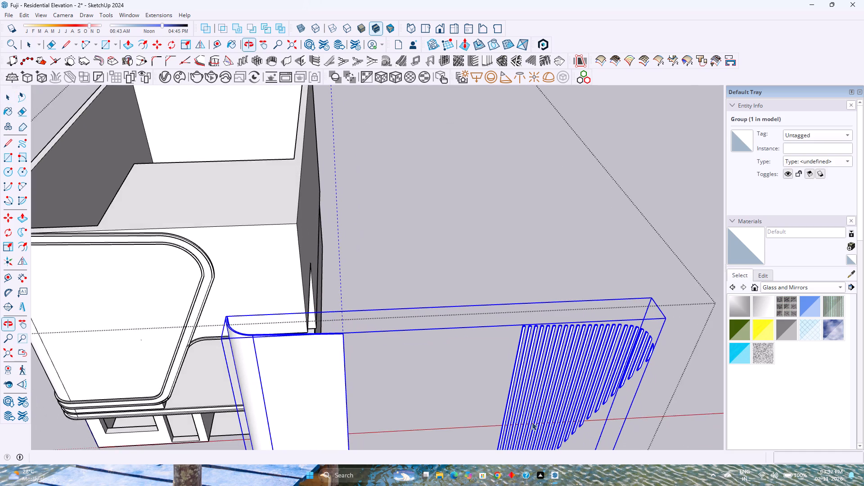
pyautogui.doubleClick(533, 409)
pyautogui.click(528, 392)
pyautogui.press('m')
pyautogui.scroll(1, 520, 333)
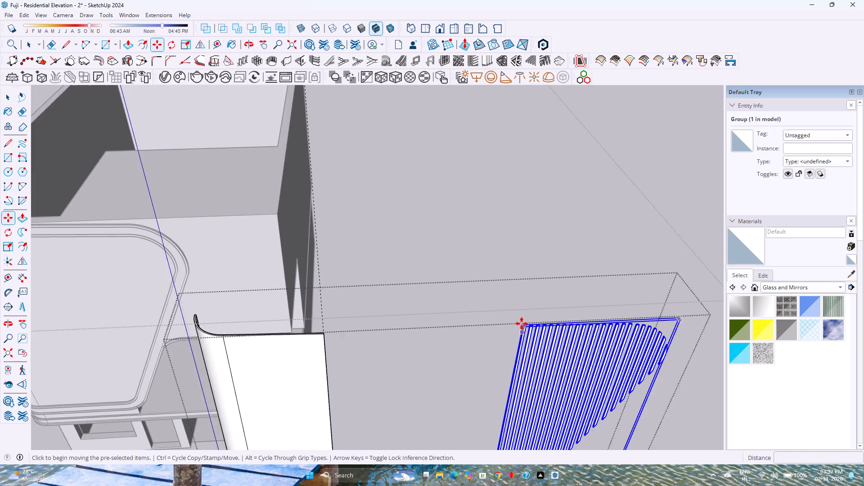
pyautogui.scroll(12, 522, 324)
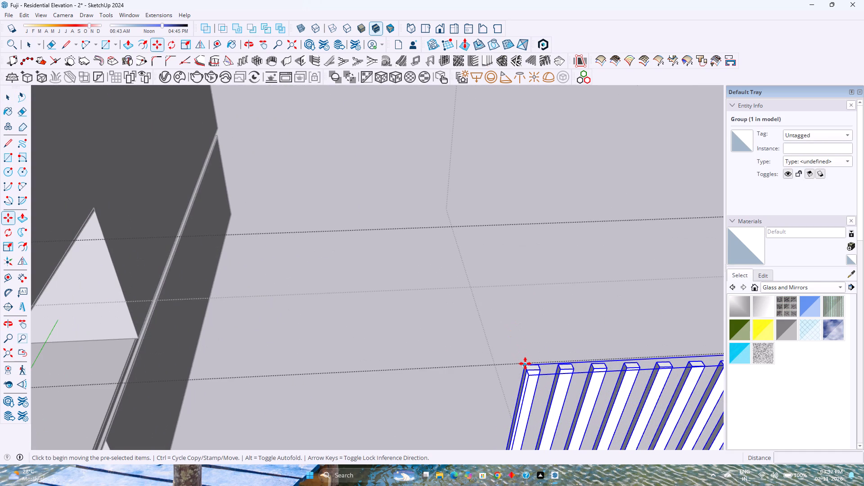
pyautogui.click(525, 364)
pyautogui.scroll(-4, 430, 358)
pyautogui.keyDown('shift'); pyautogui.moveTo(410, 360); pyautogui.dragTo(627, 338, button='middle'); pyautogui.keyUp('shift')
pyautogui.scroll(-9, 622, 337)
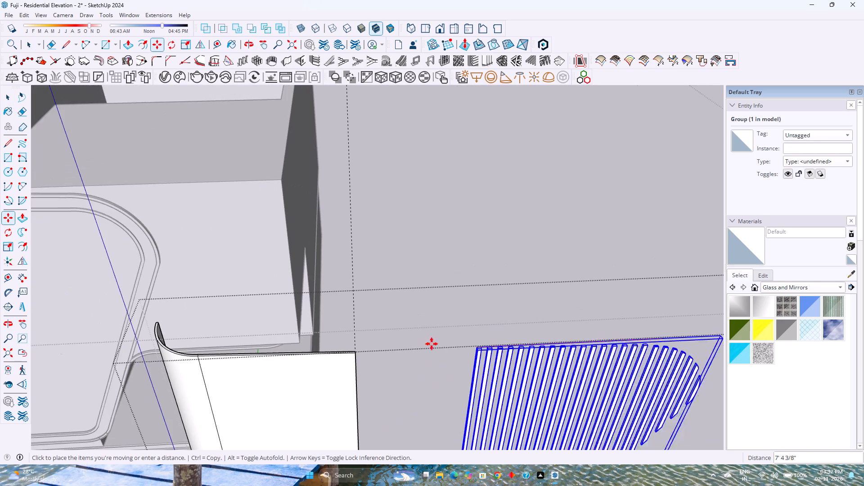
pyautogui.scroll(1, 395, 346)
pyautogui.moveTo(382, 346); pyautogui.dragTo(378, 358, button='middle')
pyautogui.scroll(15, 346, 356)
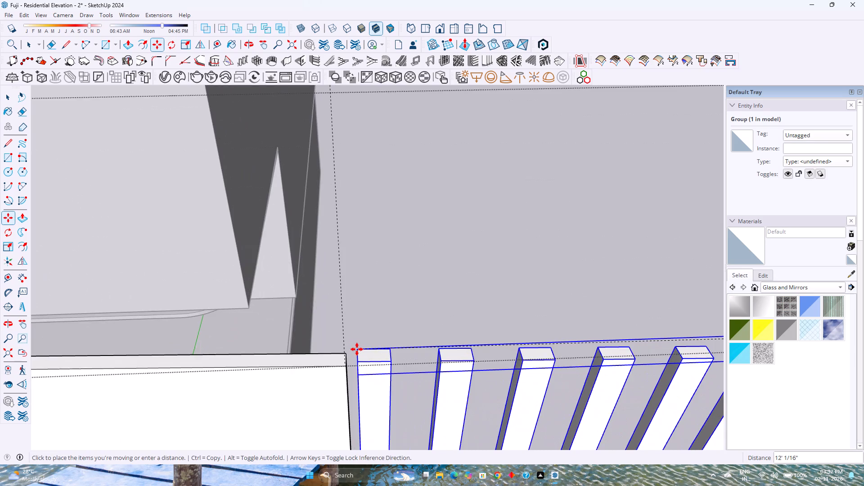
pyautogui.moveTo(353, 355); pyautogui.dragTo(345, 383, button='middle')
pyautogui.scroll(5, 347, 339)
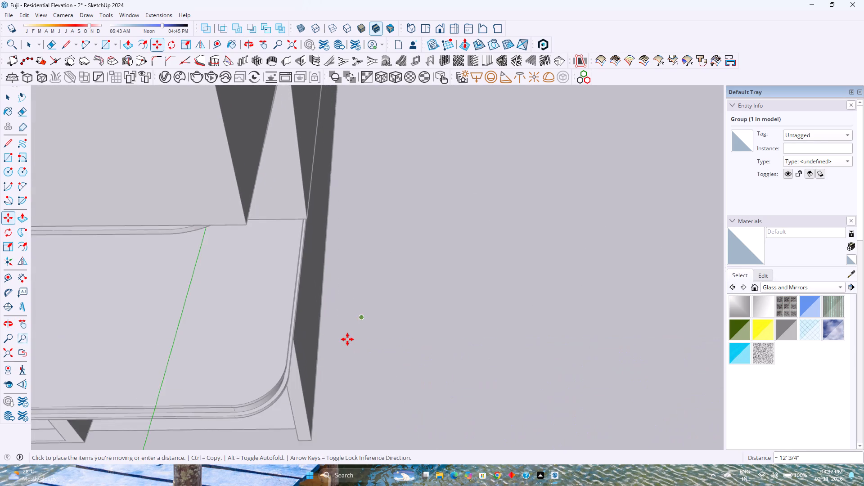
pyautogui.scroll(2, 347, 339)
pyautogui.scroll(-5, 347, 339)
pyautogui.moveTo(350, 342); pyautogui.dragTo(241, 393, button='middle')
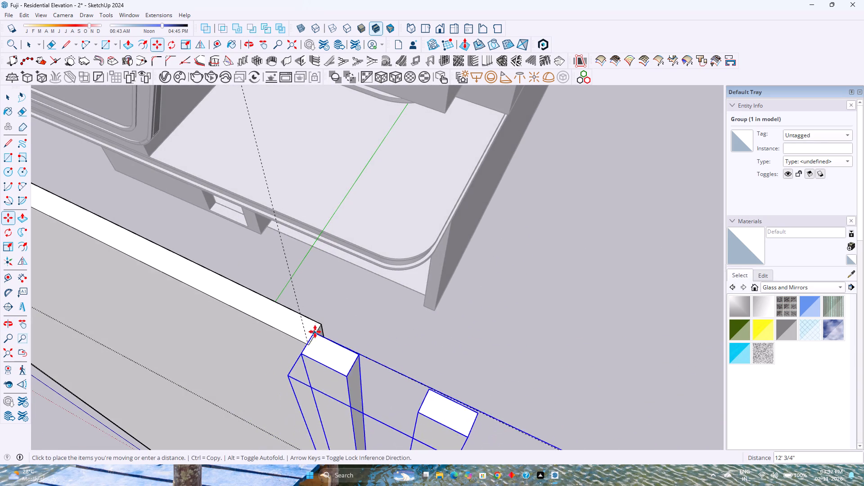
pyautogui.click(319, 326)
pyautogui.scroll(-9, 374, 325)
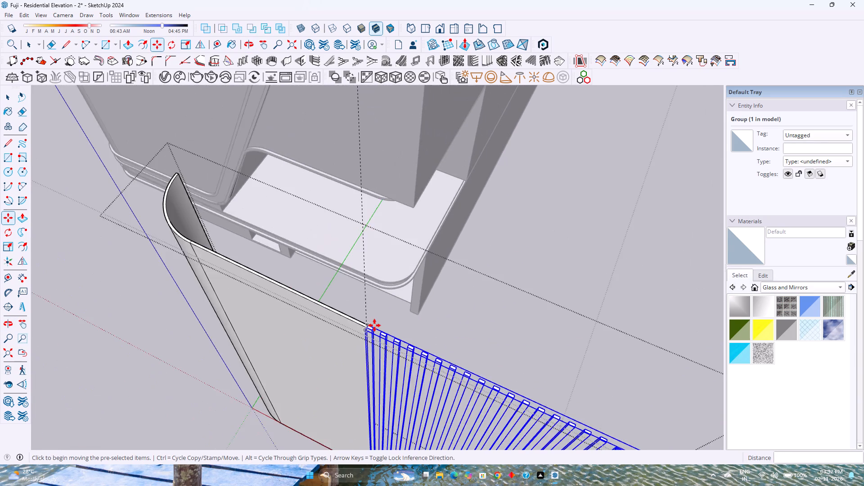
pyautogui.scroll(-6, 374, 325)
pyautogui.press('space')
pyautogui.press('Escape')
# Move the combined panel and fins group by its curved end's top inner corner to beneath the building corner's lower curved band.
pyautogui.scroll(-4, 373, 327)
pyautogui.moveTo(346, 395); pyautogui.dragTo(409, 342, button='middle')
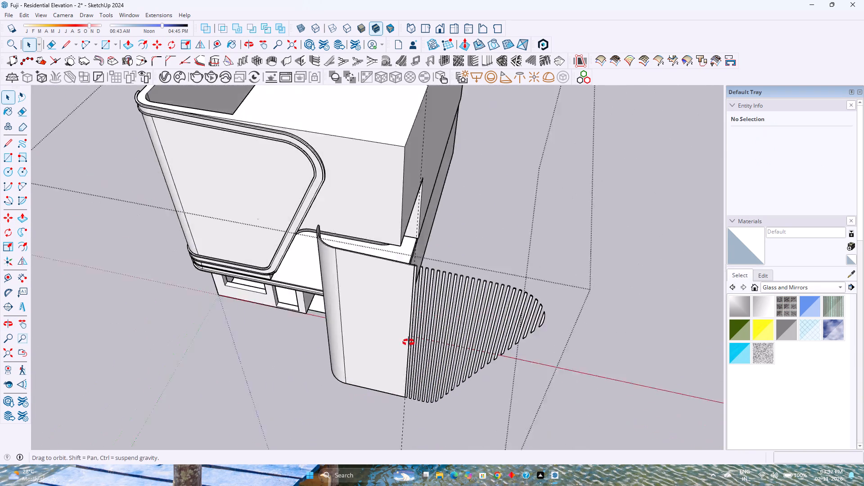
pyautogui.moveTo(409, 342); pyautogui.dragTo(424, 332, button='middle')
pyautogui.middleClick(427, 330)
pyautogui.scroll(-4, 430, 328)
pyautogui.keyDown('shift'); pyautogui.moveTo(417, 334); pyautogui.dragTo(499, 288, button='middle'); pyautogui.keyUp('shift')
pyautogui.keyDown('shift'); pyautogui.moveTo(480, 334); pyautogui.dragTo(477, 331, button='middle'); pyautogui.keyUp('shift')
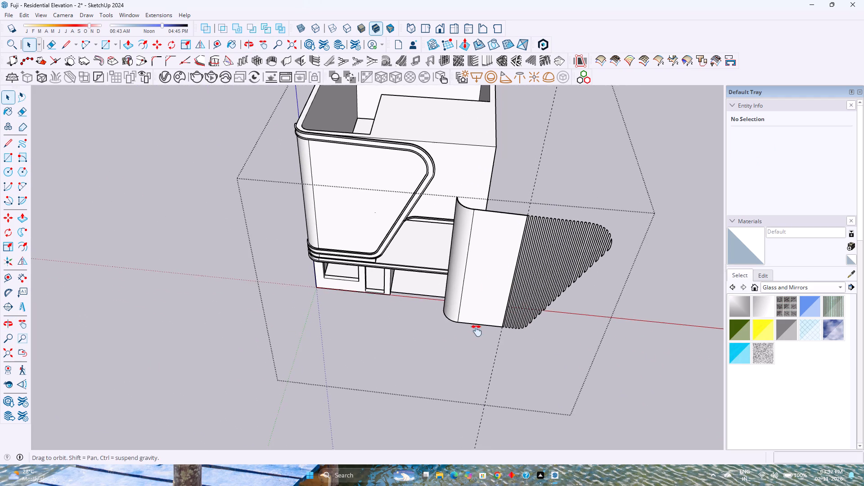
pyautogui.keyDown('shift'); pyautogui.moveTo(477, 331); pyautogui.dragTo(432, 358, button='middle'); pyautogui.keyUp('shift')
pyautogui.click(434, 334)
pyautogui.moveTo(430, 334); pyautogui.dragTo(690, 345, button='middle')
pyautogui.press('m')
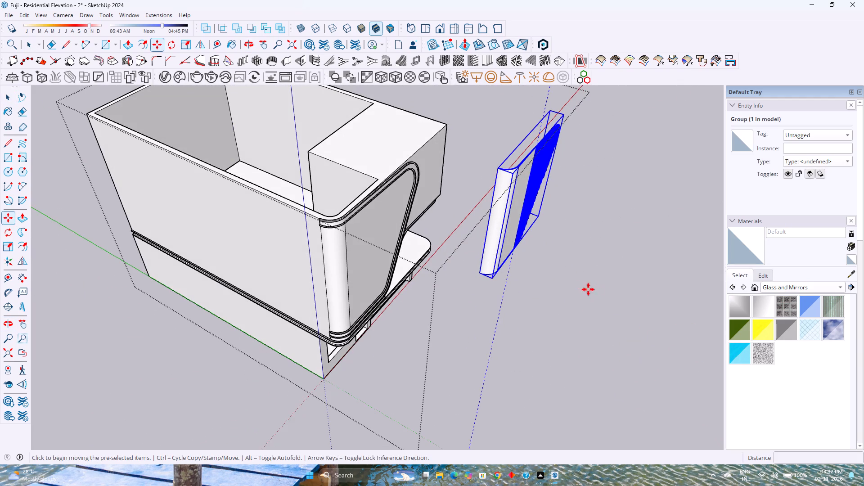
pyautogui.scroll(7, 510, 193)
pyautogui.keyDown('shift'); pyautogui.moveTo(492, 173); pyautogui.dragTo(497, 317, button='middle'); pyautogui.keyUp('shift')
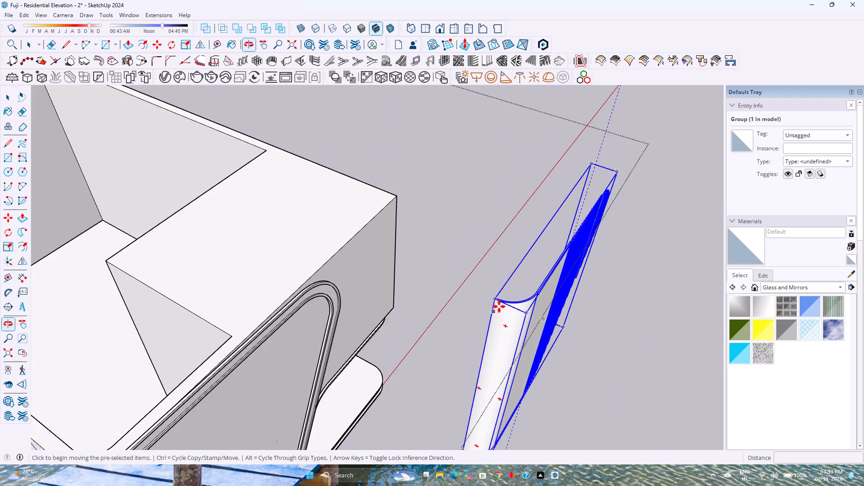
pyautogui.scroll(12, 499, 306)
pyautogui.scroll(-3, 494, 311)
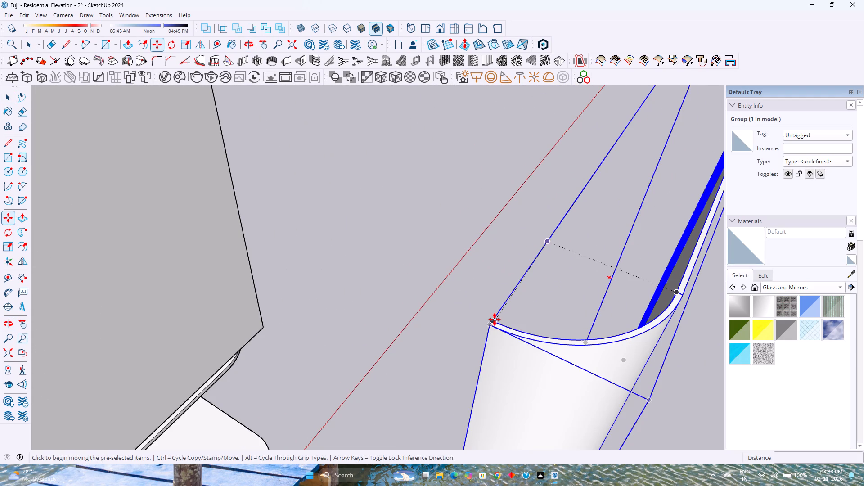
pyautogui.click(495, 319)
pyautogui.scroll(-18, 353, 324)
pyautogui.keyDown('shift'); pyautogui.moveTo(55, 389); pyautogui.dragTo(376, 282, button='middle'); pyautogui.keyUp('shift')
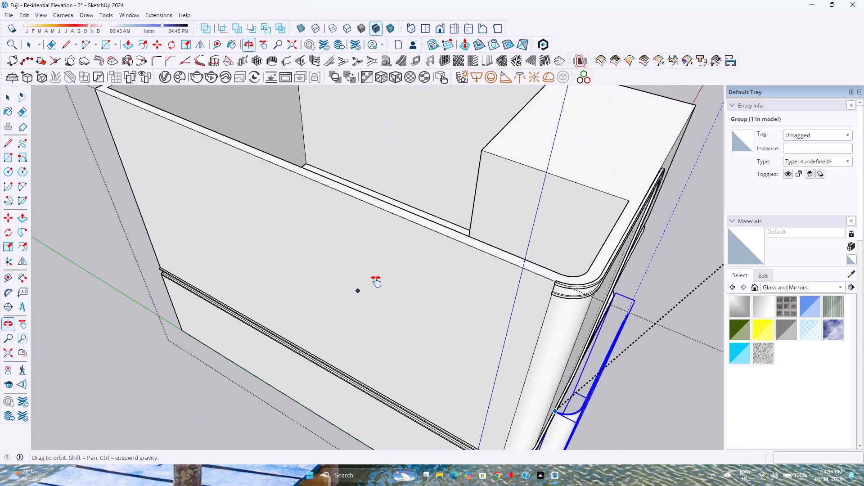
pyautogui.keyDown('shift'); pyautogui.moveTo(376, 282); pyautogui.dragTo(377, 281, button='middle'); pyautogui.keyUp('shift')
pyautogui.scroll(-4, 381, 278)
pyautogui.moveTo(366, 290); pyautogui.dragTo(521, 234, button='middle')
pyautogui.keyDown('shift'); pyautogui.moveTo(566, 221); pyautogui.dragTo(456, 306, button='middle'); pyautogui.keyUp('shift')
pyautogui.scroll(1, 450, 292)
pyautogui.moveTo(450, 289); pyautogui.dragTo(500, 243, button='middle')
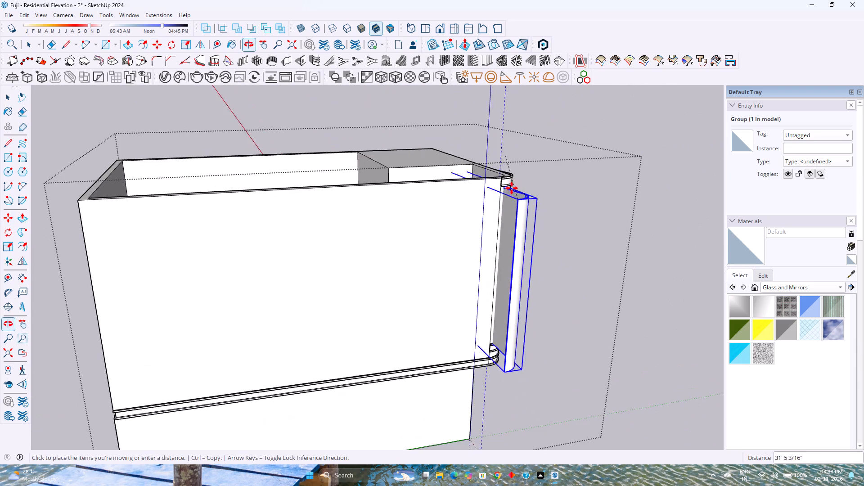
pyautogui.scroll(8, 508, 185)
pyautogui.scroll(17, 494, 185)
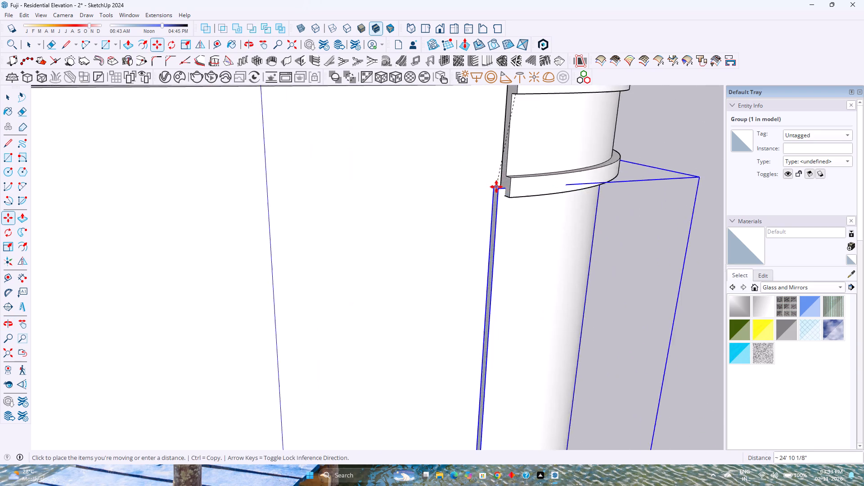
pyautogui.scroll(6, 496, 187)
pyautogui.click(504, 194)
# Snap the assembly's top inner corner exactly onto the lower band's bottom rear corner.
pyautogui.scroll(7, 497, 198)
pyautogui.moveTo(497, 199); pyautogui.dragTo(545, 249, button='middle')
pyautogui.click(491, 189)
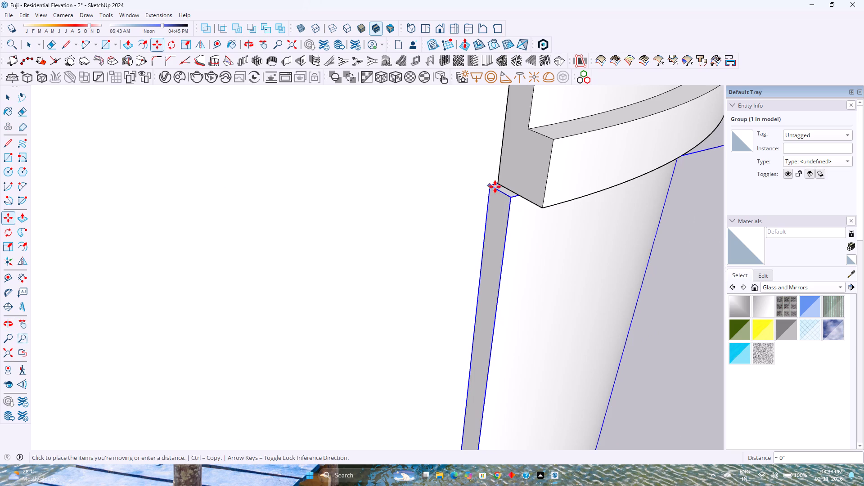
pyautogui.click(499, 185)
# Move the combined panel and fins group 1" forward from the band's rear corner along the green axis.
pyautogui.scroll(3, 492, 200)
pyautogui.moveTo(492, 200); pyautogui.dragTo(504, 169, button='middle')
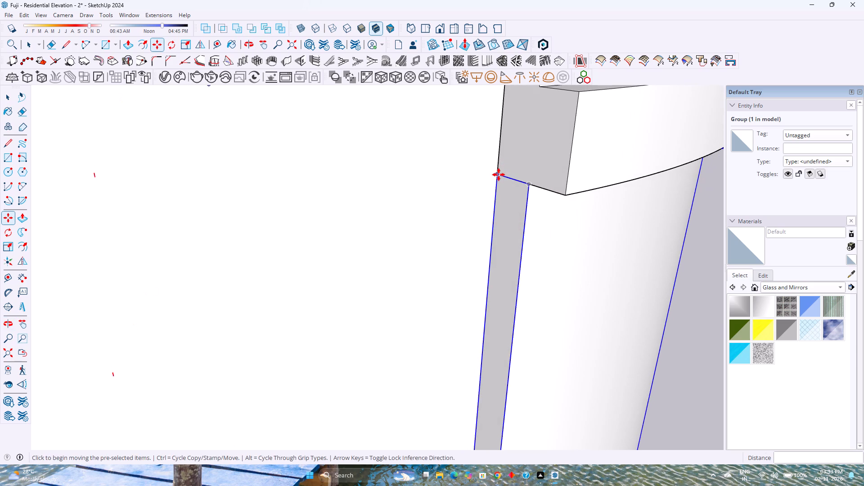
pyautogui.click(499, 175)
pyautogui.press('Left')
pyautogui.press('1')
pyautogui.press('Return')
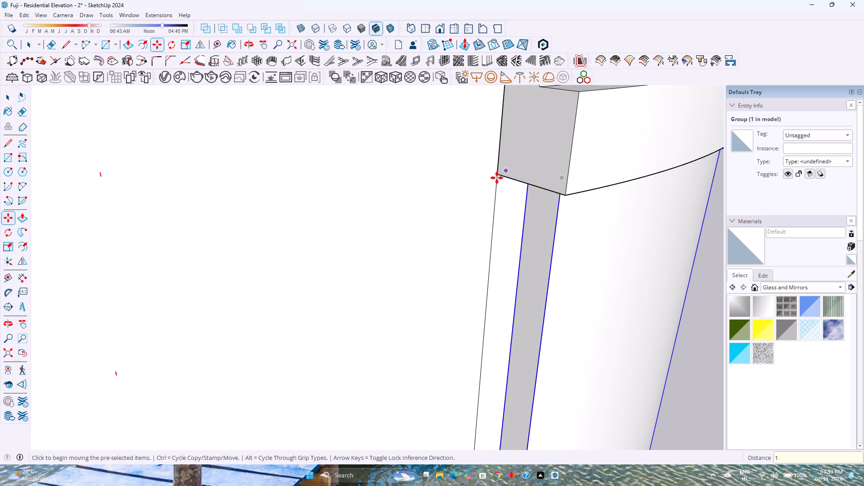
# Inspect the panel and fins assembly's fit beneath the corner band and along the frame's curved inner edge.
pyautogui.moveTo(453, 244); pyautogui.dragTo(409, 215, button='middle')
pyautogui.scroll(-2, 409, 213)
pyautogui.moveTo(444, 258); pyautogui.dragTo(419, 181, button='middle')
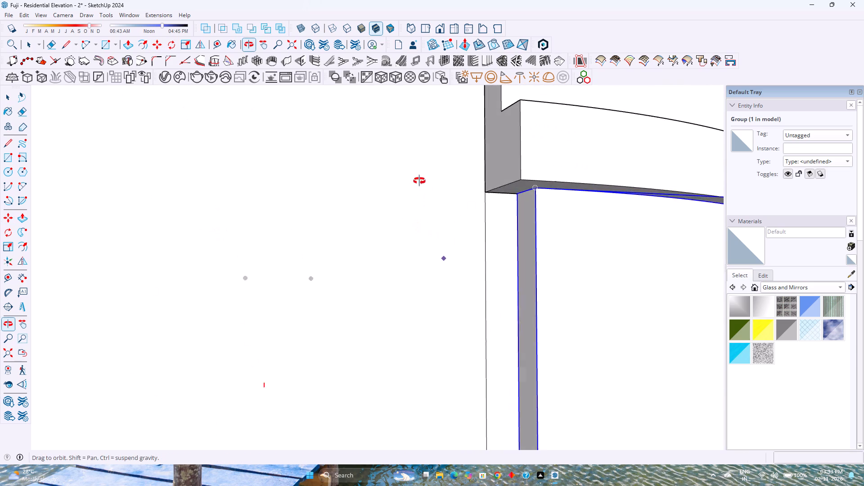
pyautogui.moveTo(419, 181); pyautogui.dragTo(419, 179, button='middle')
pyautogui.scroll(-4, 418, 184)
pyautogui.press('space')
pyautogui.scroll(-6, 445, 193)
pyautogui.moveTo(484, 235); pyautogui.dragTo(359, 273, button='middle')
pyautogui.scroll(-8, 359, 273)
pyautogui.moveTo(509, 287); pyautogui.dragTo(293, 315, button='middle')
pyautogui.scroll(-9, 300, 312)
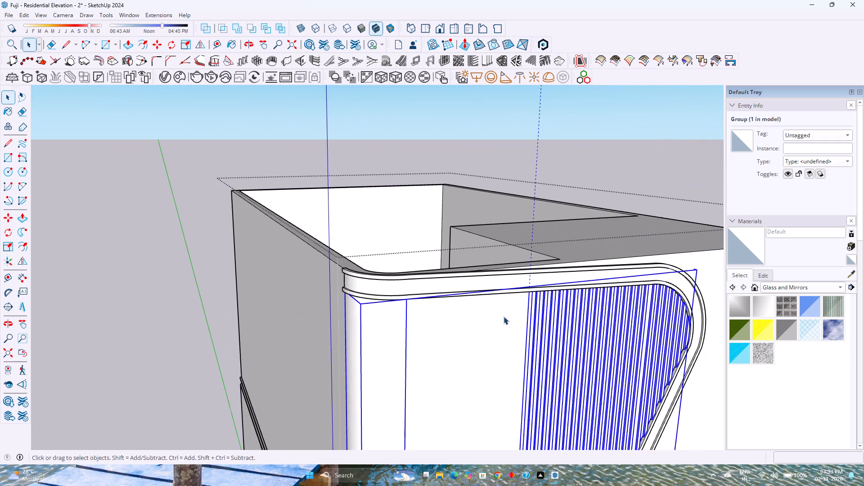
pyautogui.keyDown('shift'); pyautogui.moveTo(502, 316); pyautogui.dragTo(386, 274, button='middle'); pyautogui.keyUp('shift')
pyautogui.moveTo(513, 296); pyautogui.dragTo(453, 290, button='middle')
pyautogui.scroll(6, 539, 328)
pyautogui.keyDown('shift'); pyautogui.moveTo(565, 340); pyautogui.dragTo(481, 295, button='middle'); pyautogui.keyUp('shift')
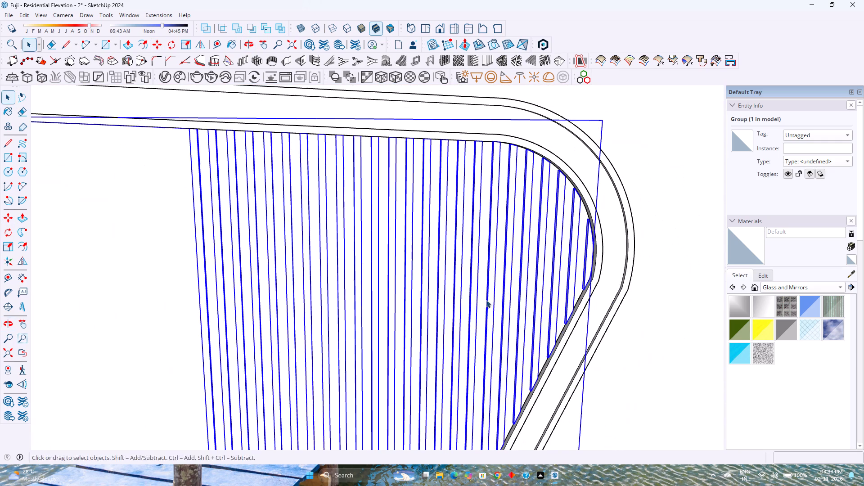
pyautogui.moveTo(486, 300); pyautogui.dragTo(506, 239, button='middle')
pyautogui.scroll(3, 518, 246)
pyautogui.moveTo(510, 246); pyautogui.dragTo(614, 198, button='middle')
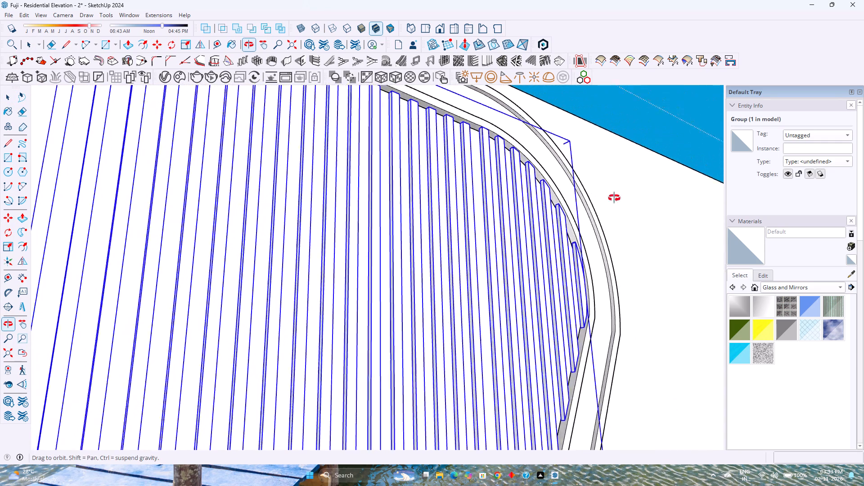
pyautogui.moveTo(614, 198); pyautogui.dragTo(678, 246, button='middle')
pyautogui.scroll(-7, 549, 254)
pyautogui.keyDown('shift'); pyautogui.moveTo(300, 258); pyautogui.dragTo(345, 281, button='middle'); pyautogui.keyUp('shift')
pyautogui.moveTo(323, 277); pyautogui.dragTo(385, 297, button='middle')
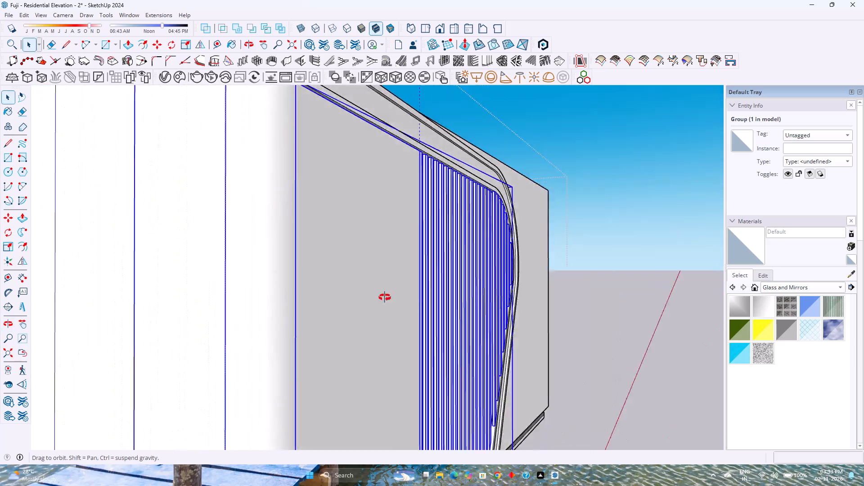
pyautogui.moveTo(385, 297); pyautogui.dragTo(540, 315, button='middle')
pyautogui.keyDown('shift'); pyautogui.moveTo(299, 223); pyautogui.dragTo(425, 354, button='middle'); pyautogui.keyUp('shift')
# Move the combined panel and fins group 0.5" back toward the band's rear corner along the green axis.
pyautogui.scroll(10, 325, 199)
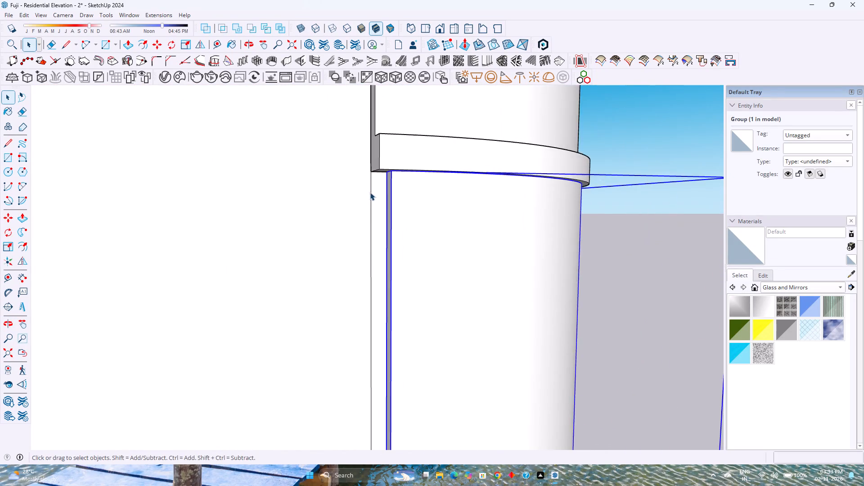
pyautogui.scroll(3, 370, 192)
pyautogui.moveTo(374, 188); pyautogui.dragTo(398, 176, button='middle')
pyautogui.press('m')
pyautogui.scroll(7, 387, 161)
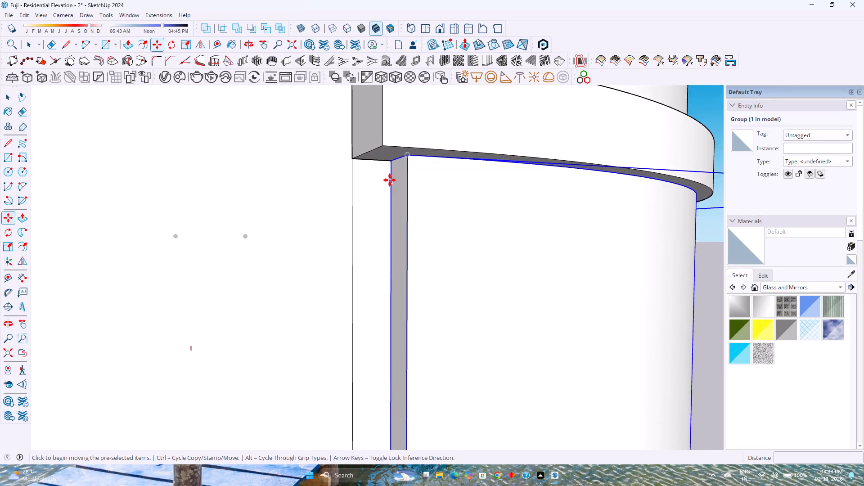
pyautogui.scroll(3, 390, 180)
pyautogui.click(393, 153)
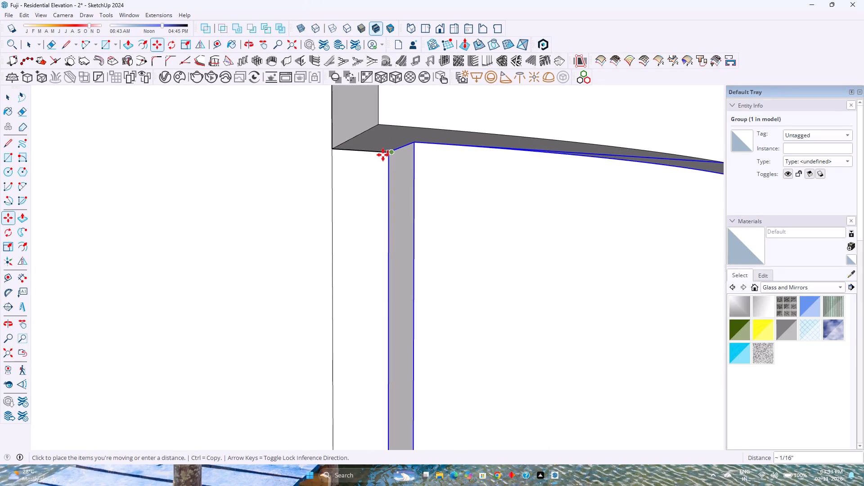
pyautogui.press('Left')
pyautogui.write('0.5')
pyautogui.press('Return')
pyautogui.press('space')
pyautogui.scroll(-10, 306, 200)
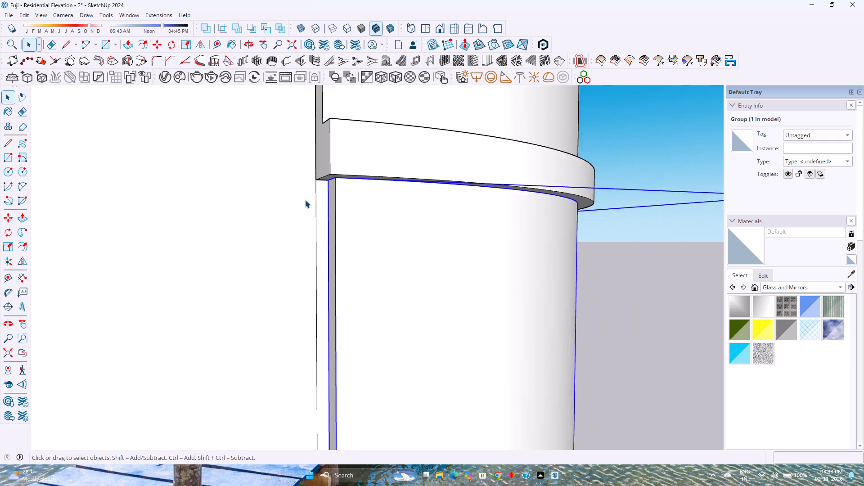
# Examine how the outermost fins meet the inner edge of the curved frame at its rounded end.
pyautogui.scroll(-3, 305, 200)
pyautogui.moveTo(495, 252); pyautogui.dragTo(349, 249, button='middle')
pyautogui.moveTo(349, 249); pyautogui.dragTo(340, 249, button='middle')
pyautogui.scroll(-5, 316, 250)
pyautogui.moveTo(541, 276); pyautogui.dragTo(408, 274, button='middle')
pyautogui.scroll(-4, 419, 272)
pyautogui.keyDown('shift'); pyautogui.moveTo(545, 277); pyautogui.dragTo(276, 238, button='middle'); pyautogui.keyUp('shift')
pyautogui.scroll(-3, 406, 249)
pyautogui.keyDown('shift'); pyautogui.moveTo(514, 289); pyautogui.dragTo(381, 246, button='middle'); pyautogui.keyUp('shift')
pyautogui.scroll(12, 547, 310)
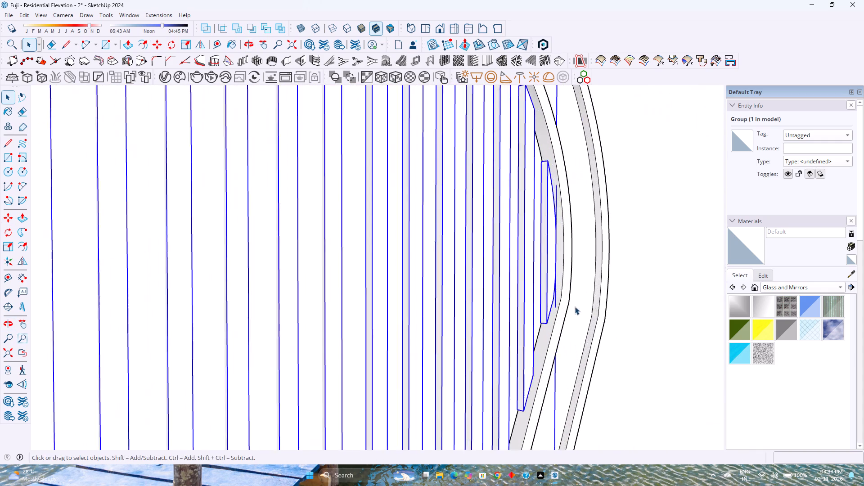
pyautogui.moveTo(574, 306); pyautogui.dragTo(521, 313, button='middle')
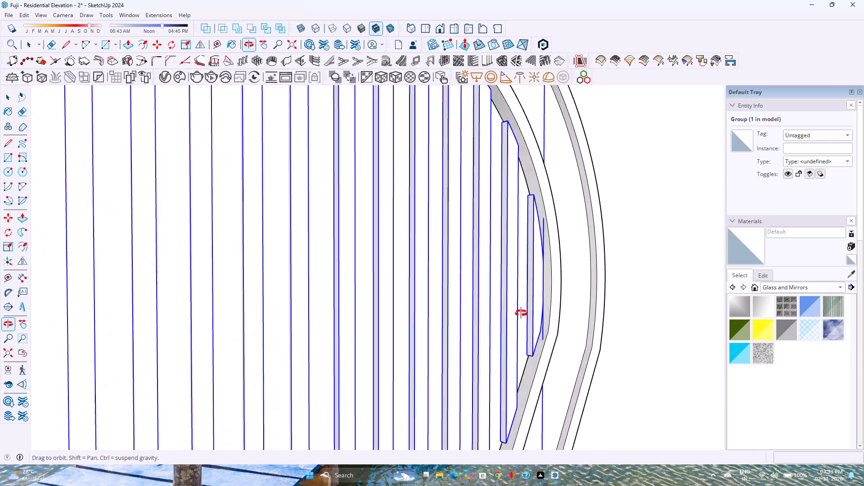
pyautogui.moveTo(521, 313); pyautogui.dragTo(437, 305, button='middle')
pyautogui.scroll(-6, 434, 297)
# Scale the combined panel and fins group by 1.005 along the red axis, extending it toward the sloped frame.
pyautogui.keyDown('shift'); pyautogui.moveTo(426, 307); pyautogui.dragTo(428, 271, button='middle'); pyautogui.keyUp('shift')
pyautogui.scroll(-10, 433, 265)
pyautogui.press('s')
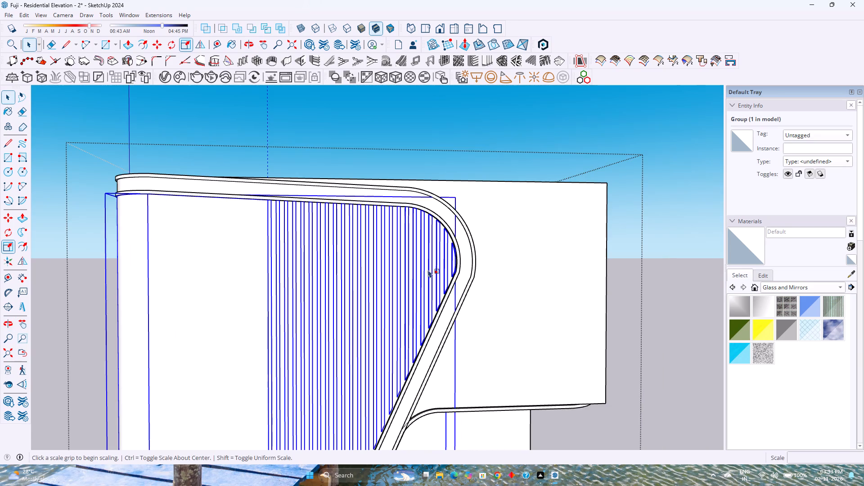
pyautogui.keyDown('shift'); pyautogui.moveTo(424, 353); pyautogui.dragTo(441, 269, button='middle'); pyautogui.keyUp('shift')
pyautogui.moveTo(484, 318); pyautogui.dragTo(328, 393, button='middle')
pyautogui.scroll(1, 501, 309)
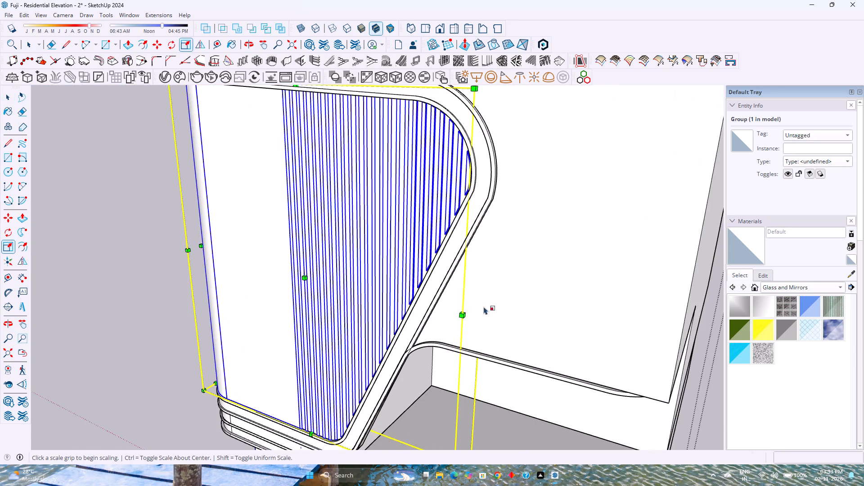
pyautogui.scroll(5, 460, 320)
pyautogui.press('k')
pyautogui.scroll(2, 474, 310)
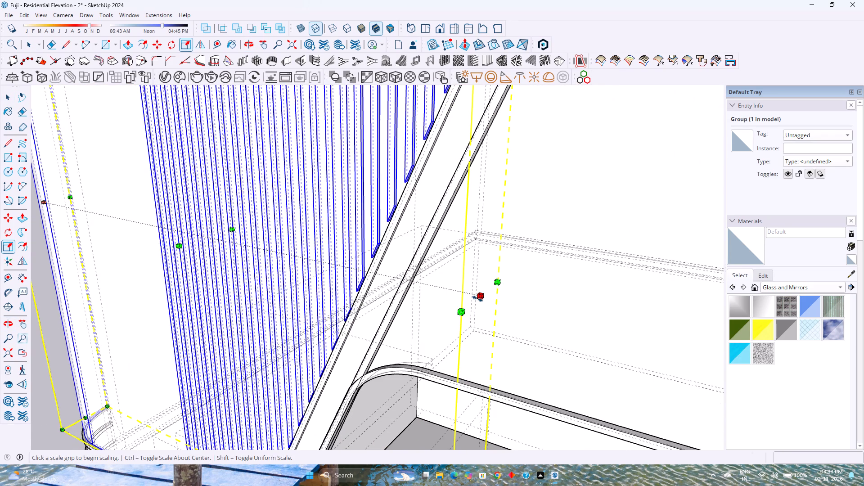
pyautogui.click(477, 298)
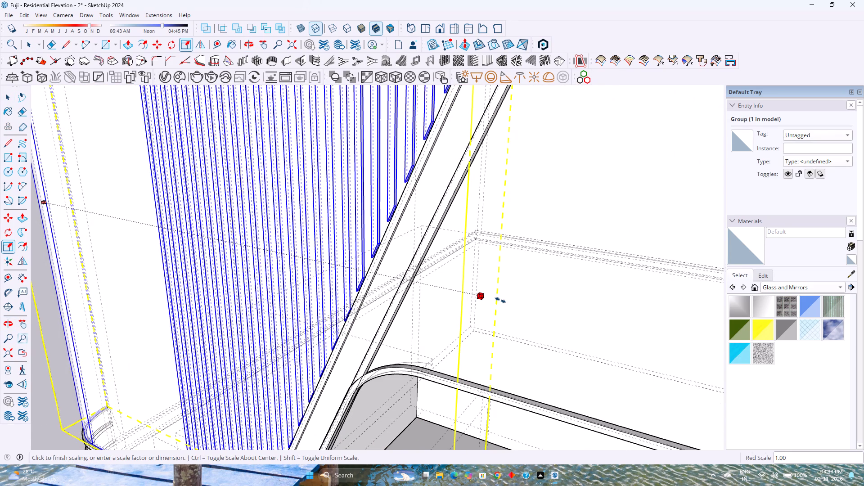
pyautogui.press('k')
pyautogui.moveTo(499, 305); pyautogui.dragTo(615, 344, button='middle')
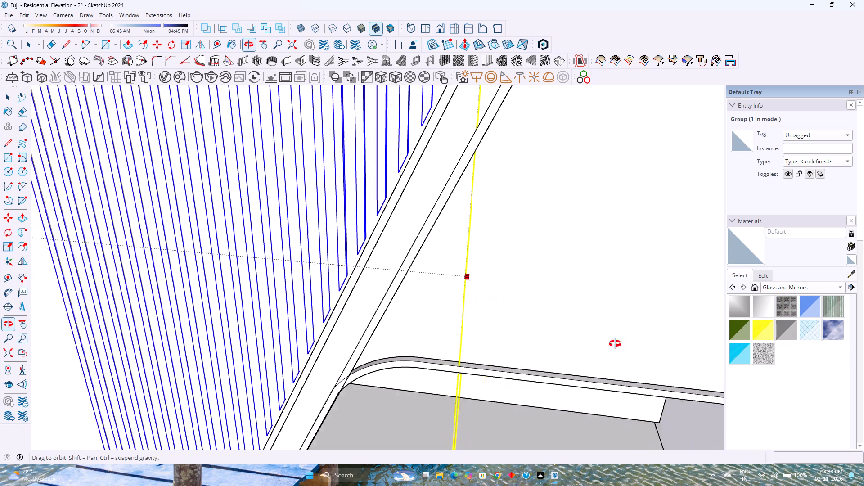
pyautogui.moveTo(615, 344); pyautogui.dragTo(622, 345, button='middle')
pyautogui.scroll(-1, 616, 339)
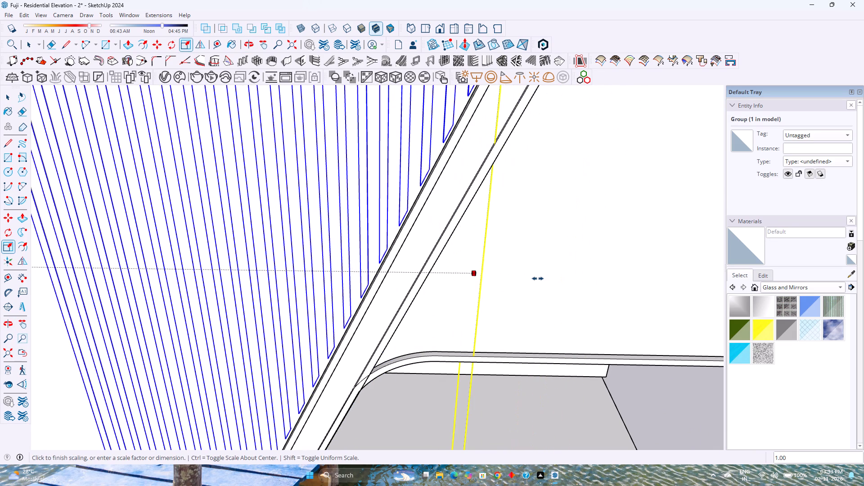
pyautogui.write('1.005')
pyautogui.press('Return')
pyautogui.scroll(1, 533, 277)
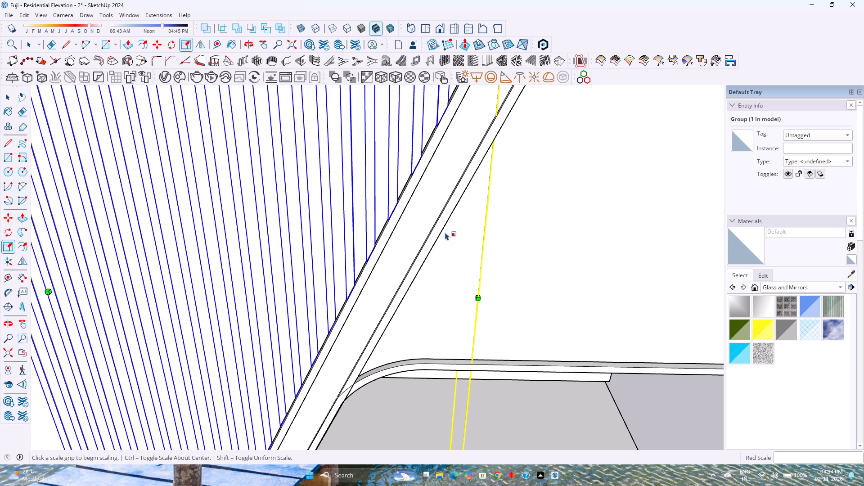
pyautogui.scroll(3, 445, 232)
pyautogui.moveTo(395, 233); pyautogui.dragTo(561, 274, button='middle')
pyautogui.press('space')
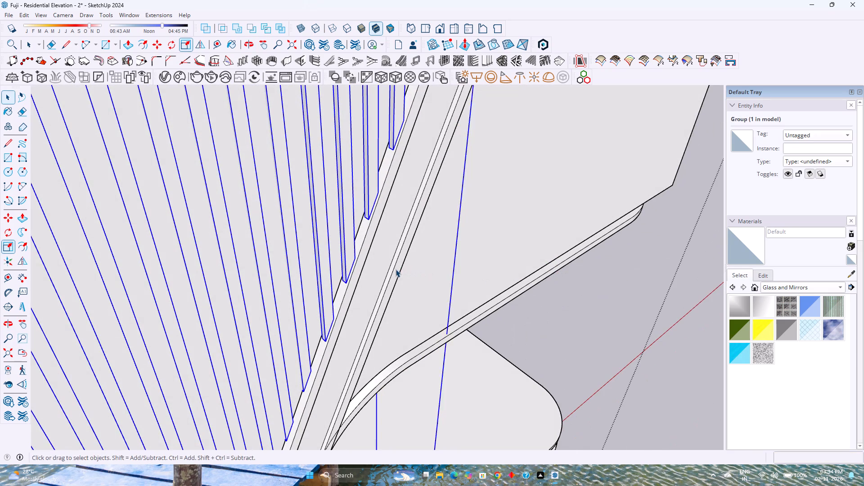
pyautogui.scroll(-4, 396, 269)
pyautogui.press('Escape')
# Save the residential elevation model.
pyautogui.scroll(-15, 396, 269)
pyautogui.moveTo(388, 265); pyautogui.dragTo(364, 211, button='middle')
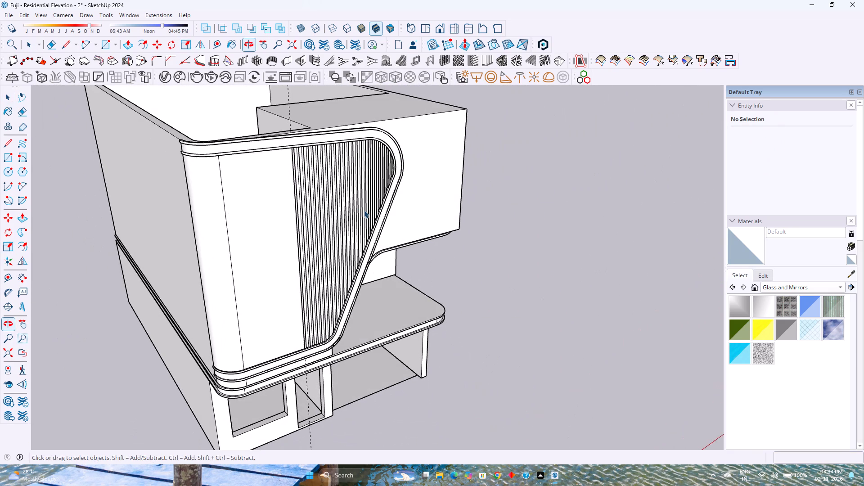
pyautogui.hotkey('ctrl', 's')
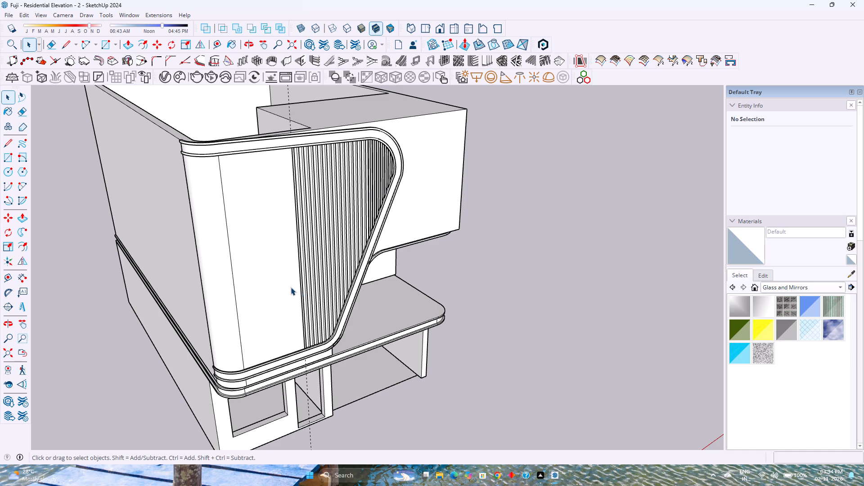
# Review the building from several sides, checking the side wall, terrace, lower frame bend and ground-floor openings.
pyautogui.moveTo(307, 335); pyautogui.dragTo(117, 283, button='middle')
pyautogui.scroll(4, 235, 297)
pyautogui.moveTo(233, 294); pyautogui.dragTo(199, 288, button='middle')
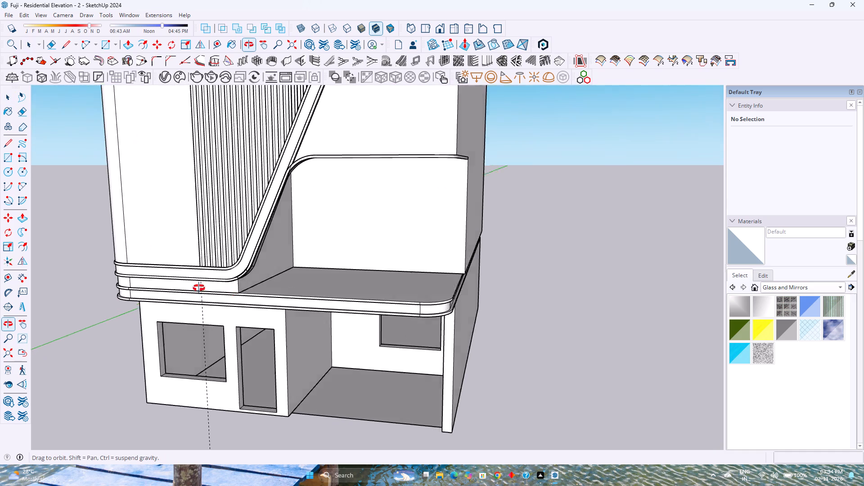
pyautogui.moveTo(199, 288); pyautogui.dragTo(42, 272, button='middle')
pyautogui.scroll(4, 372, 260)
pyautogui.moveTo(327, 253); pyautogui.dragTo(217, 265, button='middle')
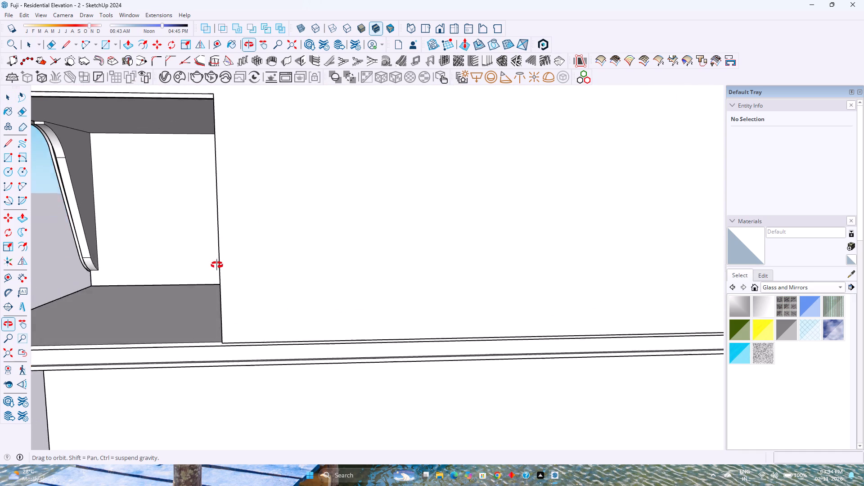
pyautogui.moveTo(217, 265); pyautogui.dragTo(218, 268, button='middle')
pyautogui.scroll(2, 144, 281)
pyautogui.moveTo(144, 281); pyautogui.dragTo(282, 279, button='middle')
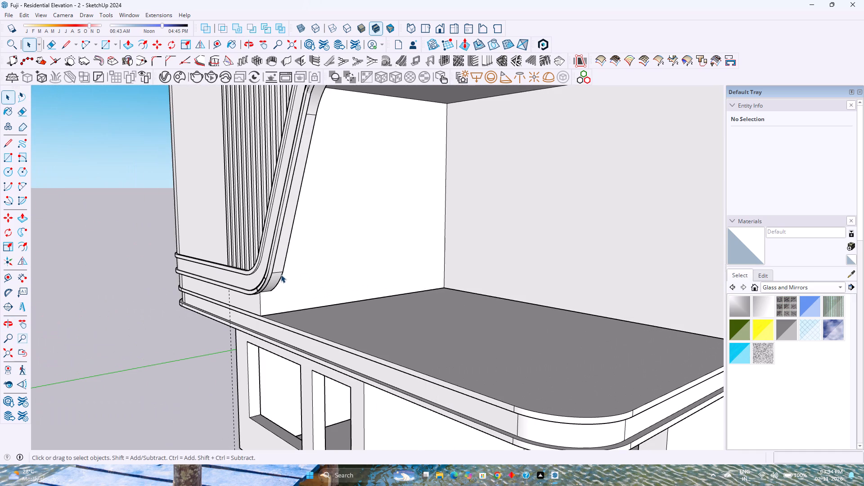
pyautogui.moveTo(278, 274); pyautogui.dragTo(449, 260, button='middle')
pyautogui.scroll(2, 226, 284)
pyautogui.moveTo(202, 286); pyautogui.dragTo(261, 286, button='middle')
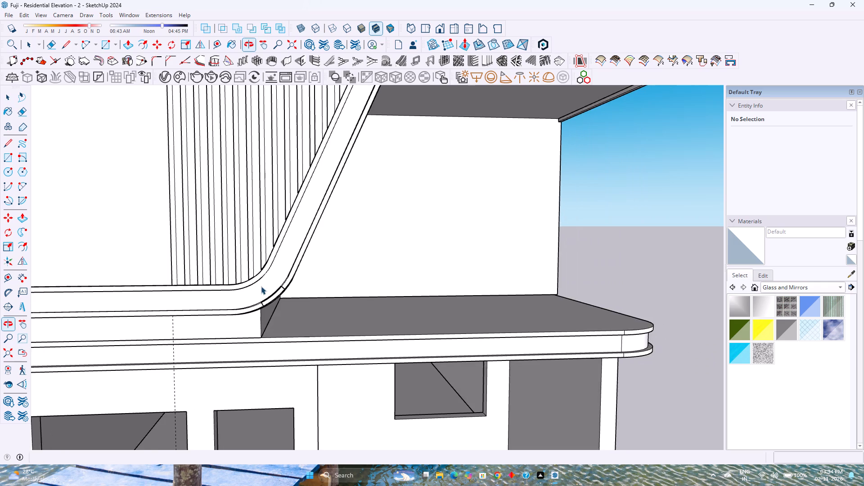
pyautogui.scroll(-12, 261, 285)
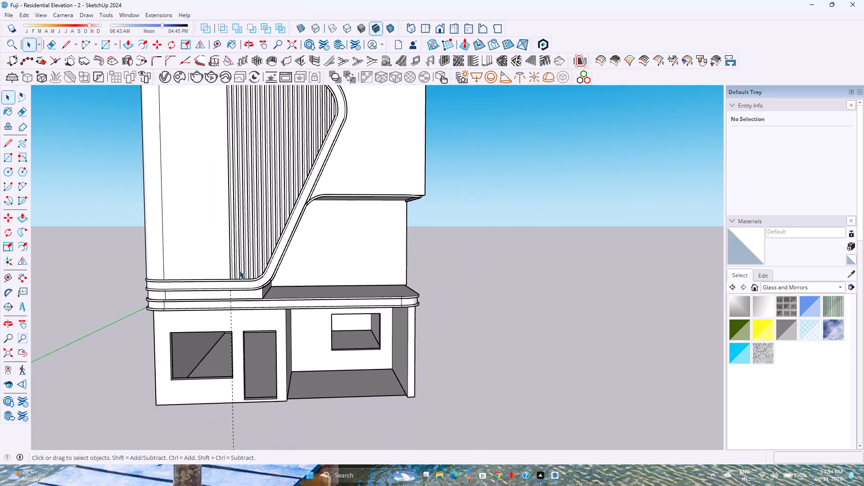
# Delete all guides from the model and save the file.
pyautogui.scroll(-1, 239, 270)
pyautogui.click(25, 16)
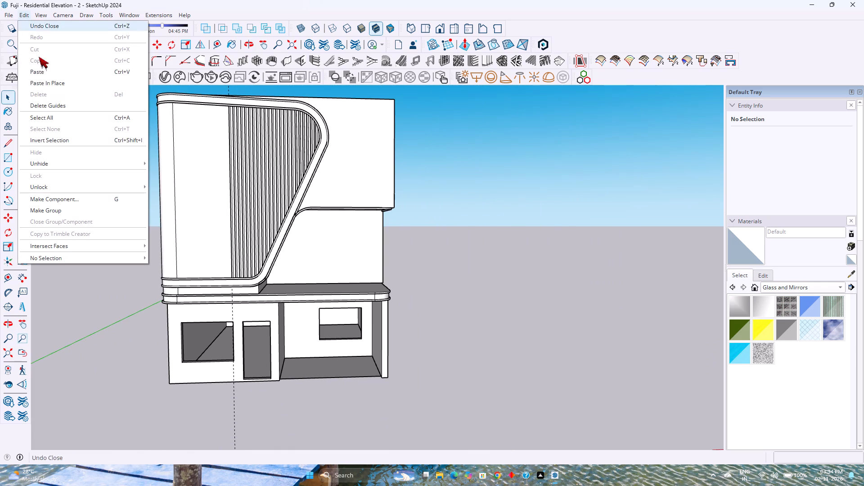
pyautogui.click(54, 104)
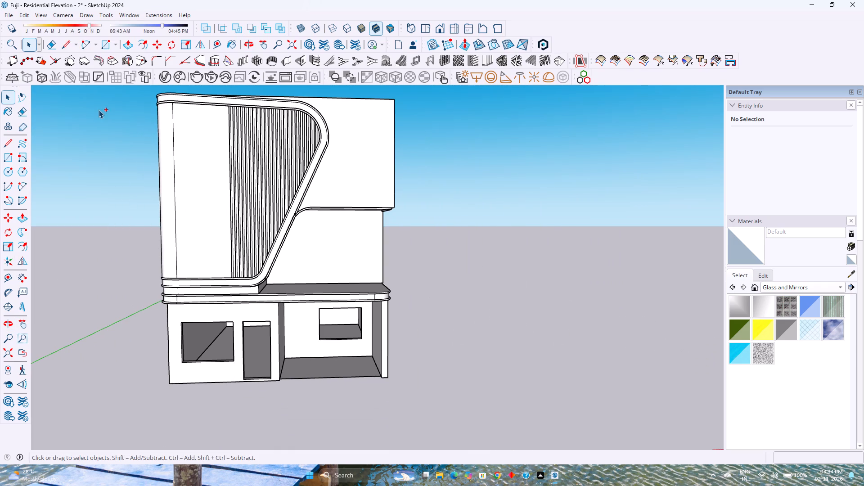
pyautogui.hotkey('ctrl', 's')
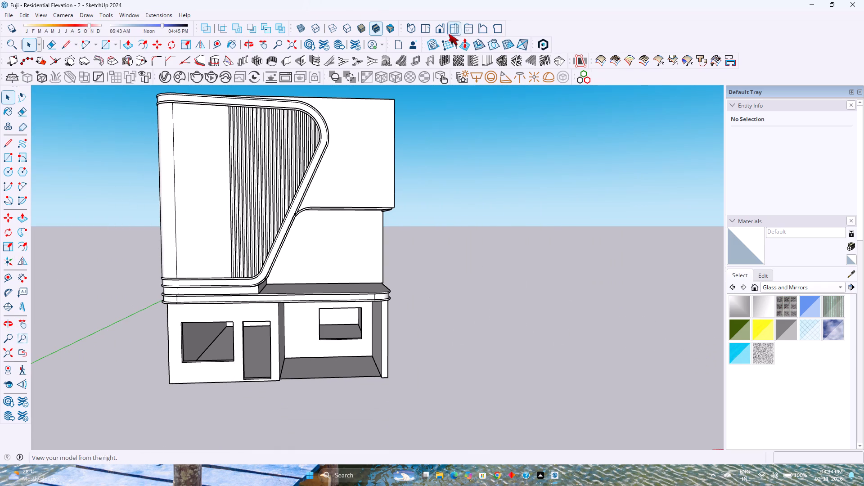
# Show the building in the standard front view.
pyautogui.click(439, 33)
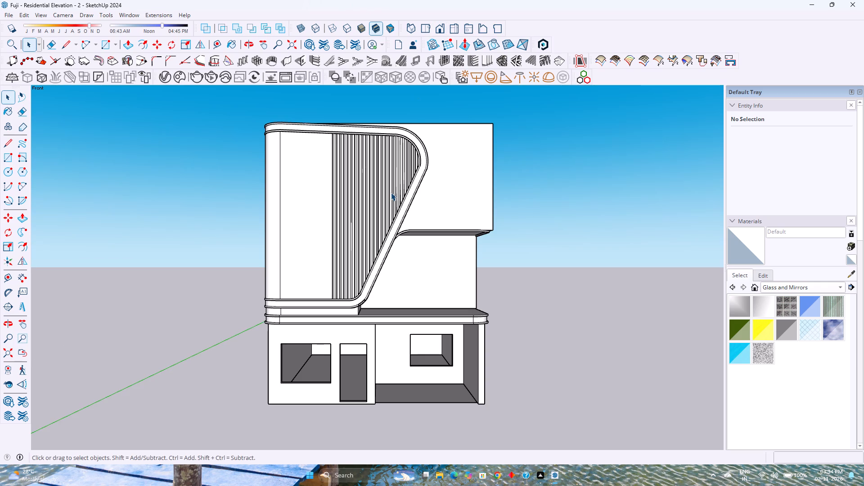
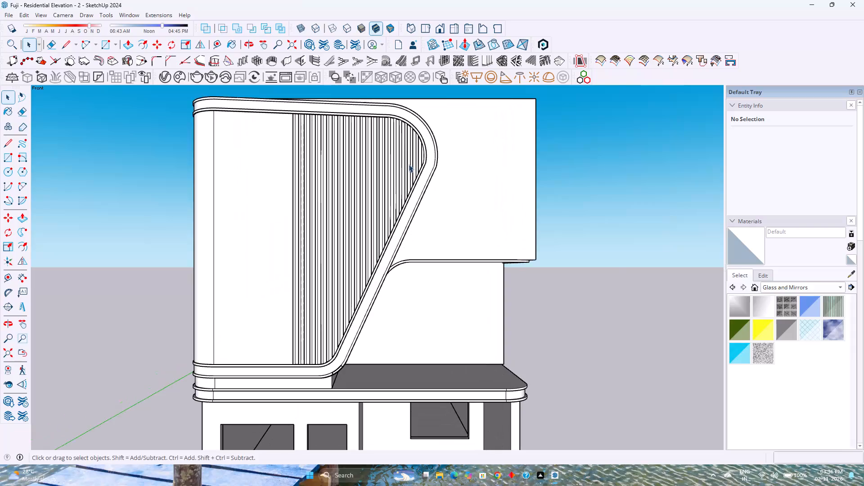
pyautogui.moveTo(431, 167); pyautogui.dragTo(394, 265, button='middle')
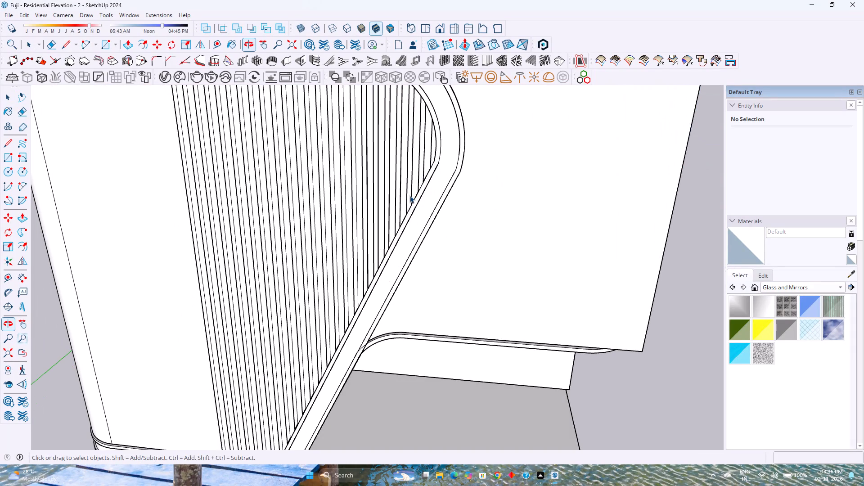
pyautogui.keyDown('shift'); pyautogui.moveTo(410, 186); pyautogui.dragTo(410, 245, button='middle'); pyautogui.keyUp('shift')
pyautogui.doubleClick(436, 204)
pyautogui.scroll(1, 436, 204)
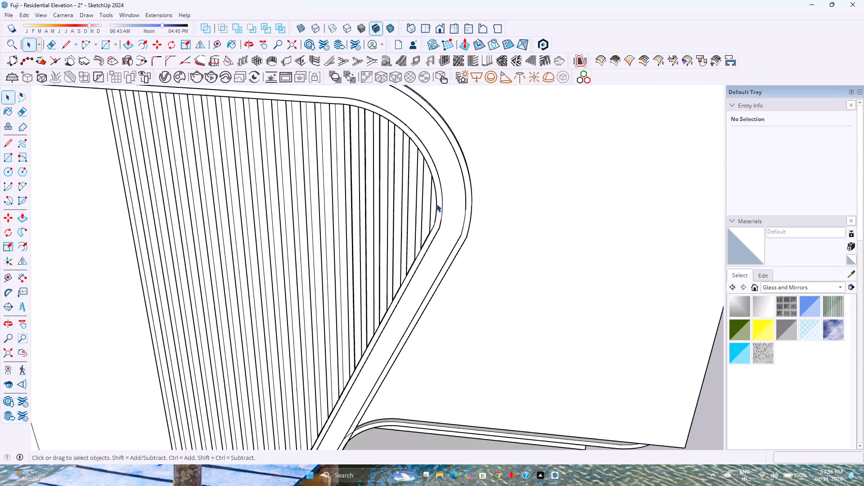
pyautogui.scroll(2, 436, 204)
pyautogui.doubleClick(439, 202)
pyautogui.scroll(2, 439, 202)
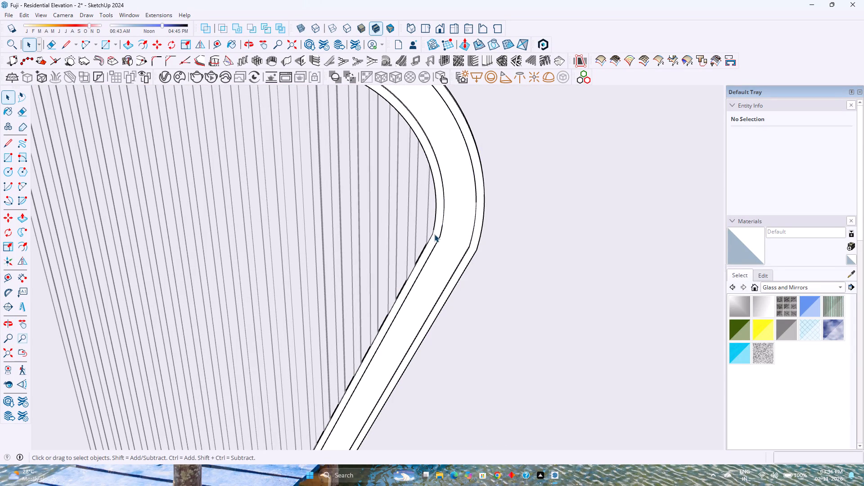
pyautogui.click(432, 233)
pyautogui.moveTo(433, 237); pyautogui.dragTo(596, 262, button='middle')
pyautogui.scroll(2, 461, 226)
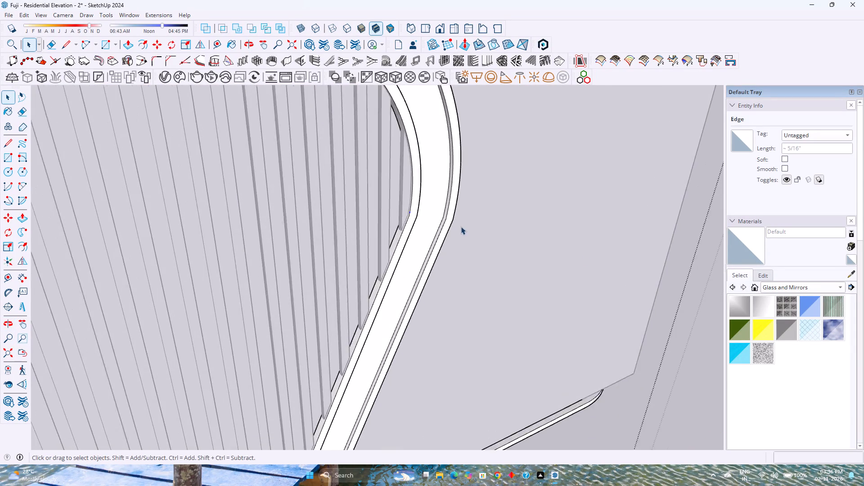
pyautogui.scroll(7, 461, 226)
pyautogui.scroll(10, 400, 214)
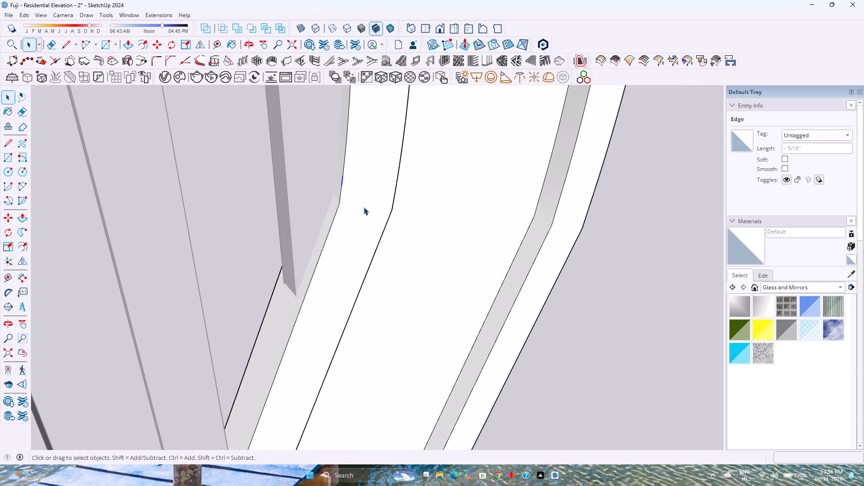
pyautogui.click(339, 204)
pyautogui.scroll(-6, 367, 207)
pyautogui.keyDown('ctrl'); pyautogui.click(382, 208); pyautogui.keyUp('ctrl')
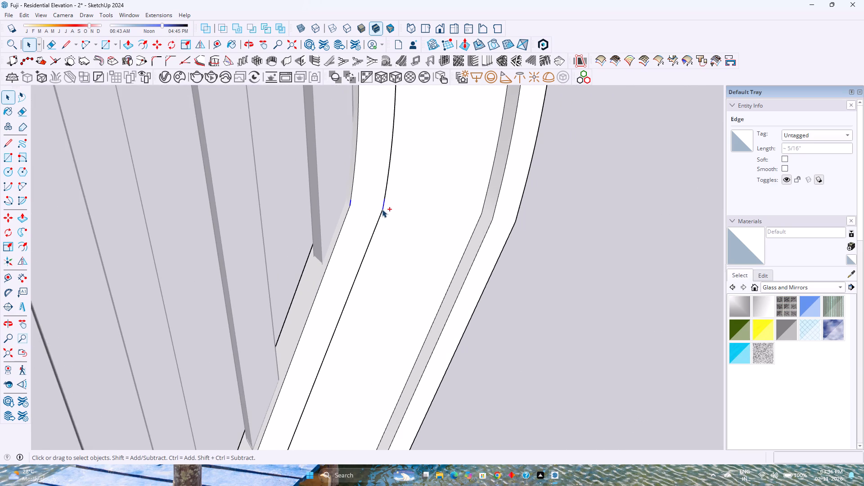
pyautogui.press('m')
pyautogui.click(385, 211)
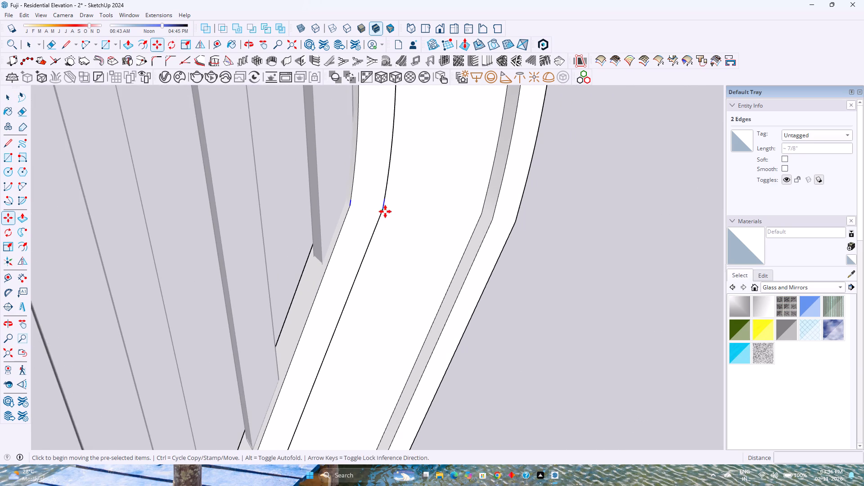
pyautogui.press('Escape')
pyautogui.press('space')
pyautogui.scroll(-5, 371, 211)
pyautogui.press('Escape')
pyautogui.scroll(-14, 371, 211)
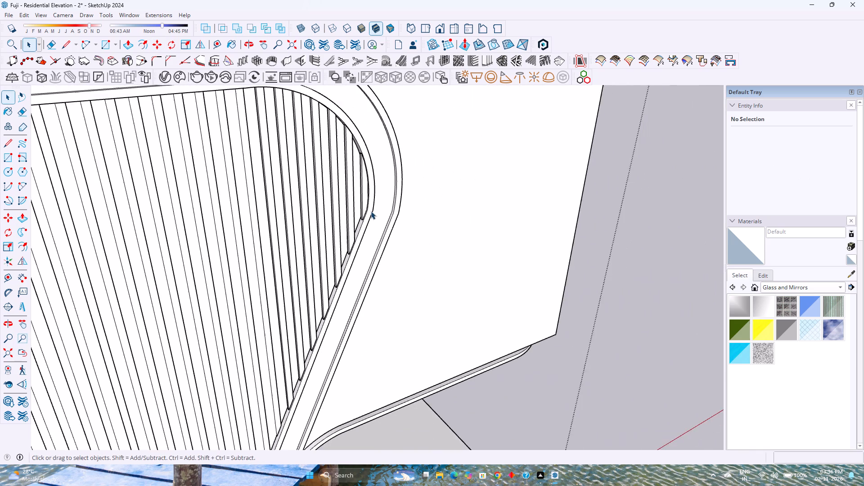
# Open the upper-floor wall group for editing and select the side face of the solid block facing the narrow recess.
pyautogui.scroll(-10, 371, 211)
pyautogui.scroll(-6, 407, 228)
pyautogui.moveTo(413, 235); pyautogui.dragTo(280, 236, button='middle')
pyautogui.moveTo(312, 222); pyautogui.dragTo(252, 282, button='middle')
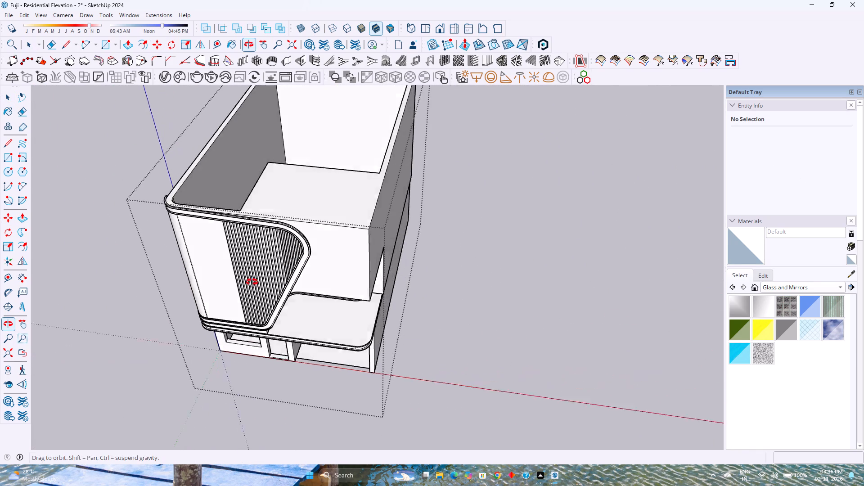
pyautogui.moveTo(252, 282); pyautogui.dragTo(242, 283, button='middle')
pyautogui.moveTo(314, 215); pyautogui.dragTo(674, 318, button='middle')
pyautogui.moveTo(443, 277); pyautogui.dragTo(640, 236, button='middle')
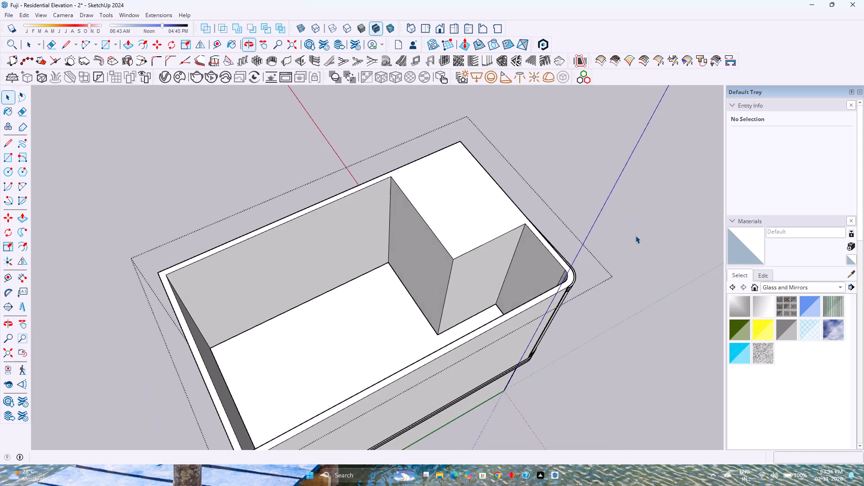
pyautogui.scroll(4, 463, 264)
pyautogui.press('p')
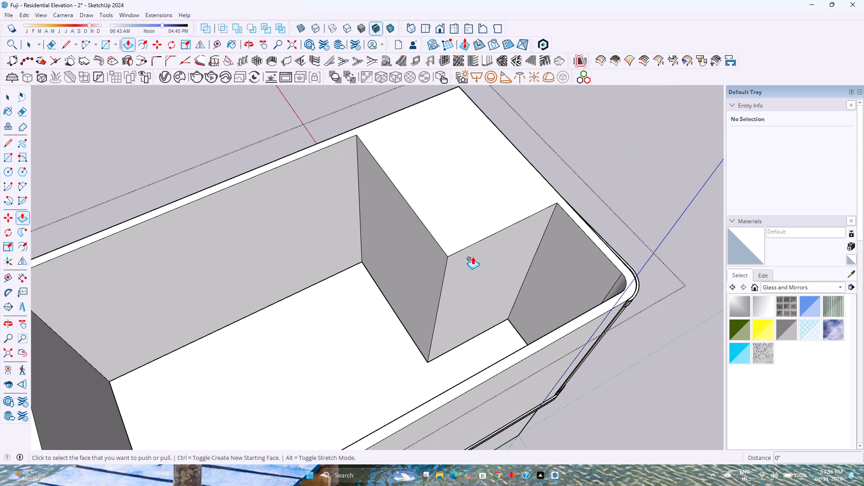
pyautogui.press('space')
pyautogui.click(476, 260)
pyautogui.doubleClick(472, 280)
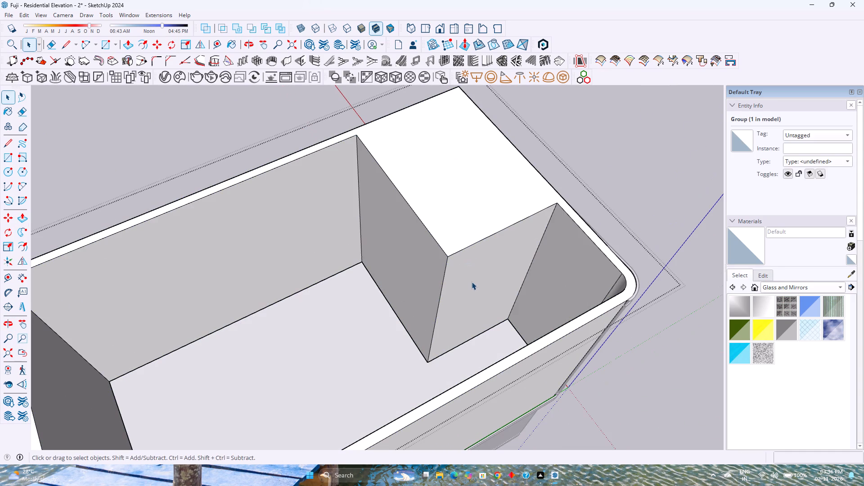
pyautogui.click(470, 287)
# Examine the solid block at the front of the upper-floor walls from inside and outside.
pyautogui.moveTo(391, 281); pyautogui.dragTo(556, 265, button='middle')
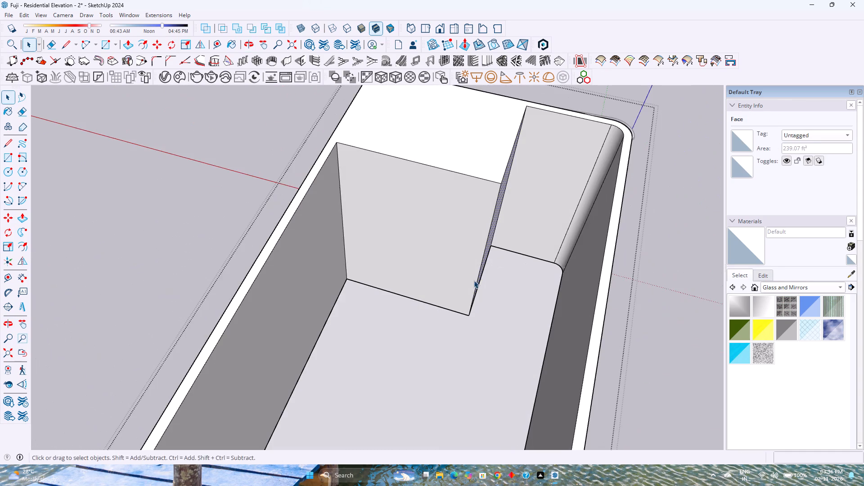
pyautogui.moveTo(472, 280); pyautogui.dragTo(347, 251, button='middle')
pyautogui.scroll(-2, 543, 250)
pyautogui.moveTo(542, 250); pyautogui.dragTo(283, 183, button='middle')
pyautogui.moveTo(397, 240); pyautogui.dragTo(294, 179, button='middle')
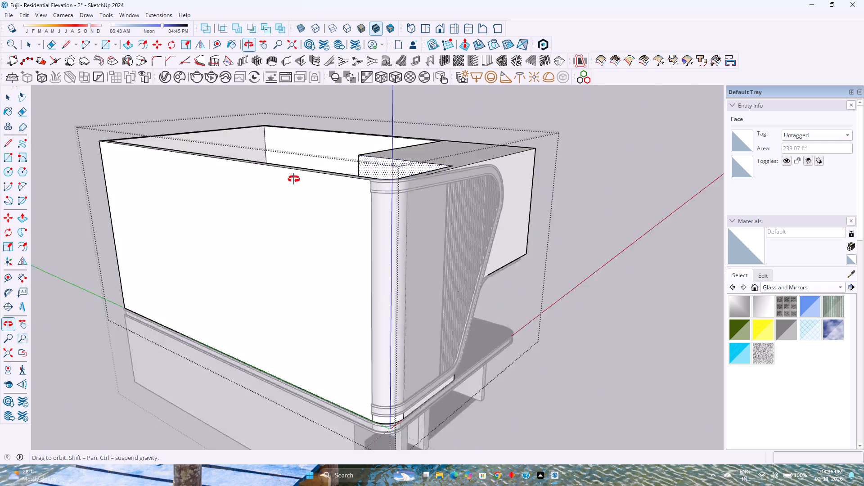
pyautogui.moveTo(294, 179); pyautogui.dragTo(236, 153, button='middle')
pyautogui.moveTo(340, 230); pyautogui.dragTo(289, 141, button='middle')
pyautogui.middleClick(289, 140)
pyautogui.moveTo(370, 178); pyautogui.dragTo(484, 396, button='middle')
pyautogui.moveTo(420, 321); pyautogui.dragTo(463, 334, button='middle')
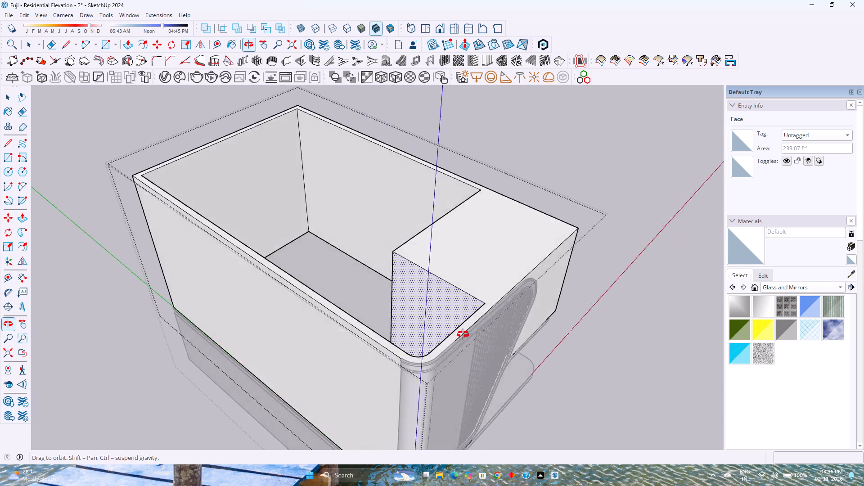
pyautogui.moveTo(463, 334); pyautogui.dragTo(684, 362, button='middle')
pyautogui.scroll(1, 477, 258)
pyautogui.moveTo(475, 254); pyautogui.dragTo(502, 304, button='middle')
pyautogui.press('p')
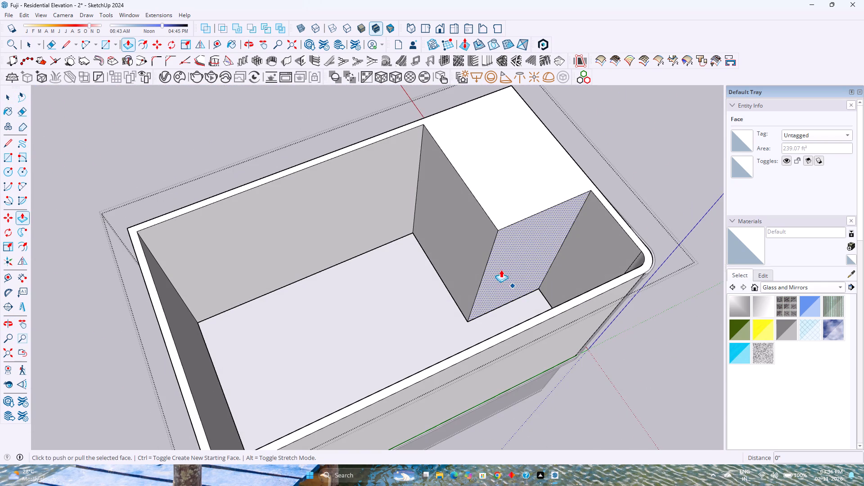
pyautogui.press('space')
pyautogui.keyDown('shift'); pyautogui.moveTo(486, 207); pyautogui.dragTo(468, 271, button='middle'); pyautogui.keyUp('shift')
pyautogui.middleClick(468, 271)
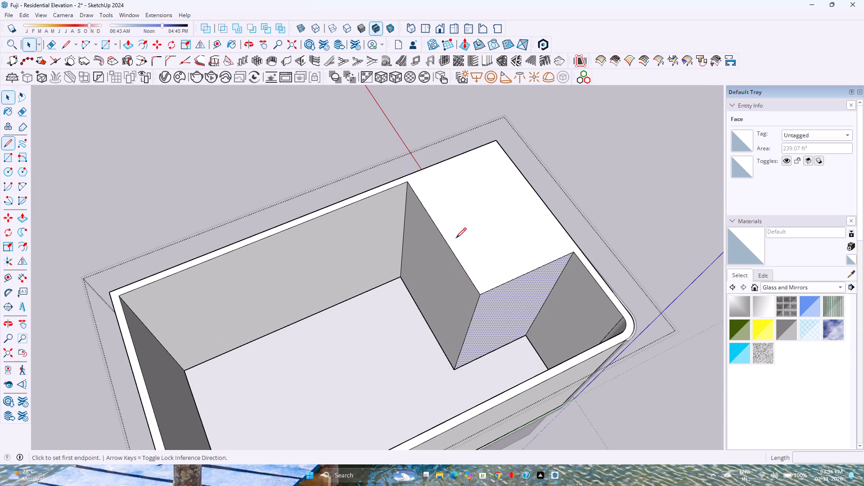
# Draw two lines, about 11' and 15' 3" long, across the block's top to separate it from the surrounding wall tops.
pyautogui.press('l')
pyautogui.click(406, 180)
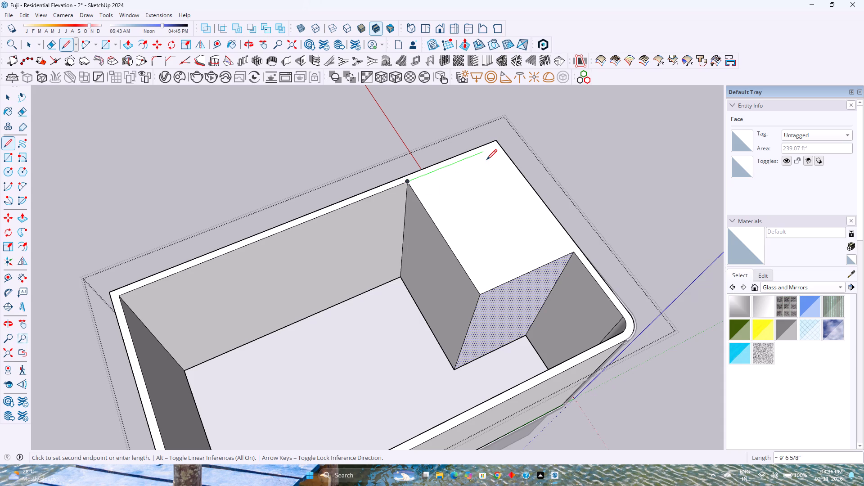
pyautogui.press('Left')
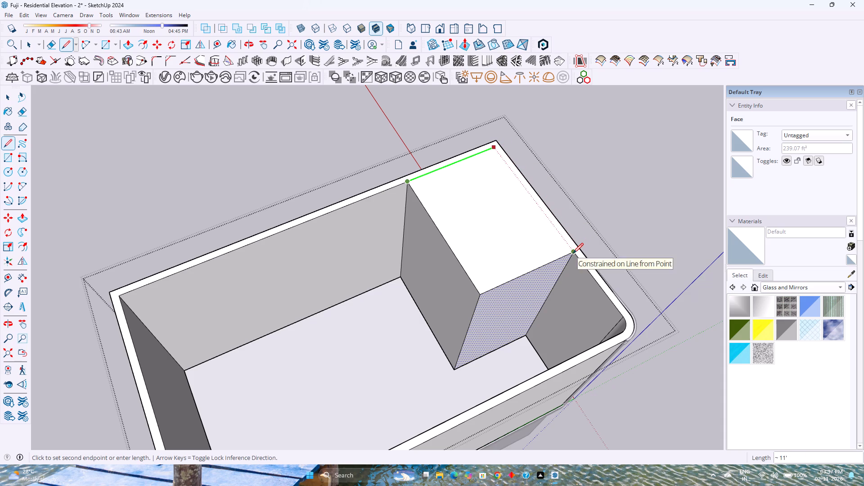
pyautogui.click(573, 253)
pyautogui.click(574, 252)
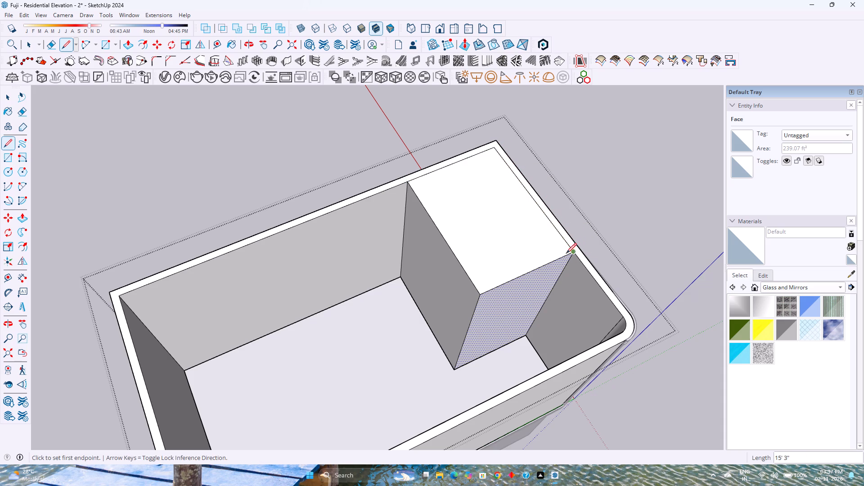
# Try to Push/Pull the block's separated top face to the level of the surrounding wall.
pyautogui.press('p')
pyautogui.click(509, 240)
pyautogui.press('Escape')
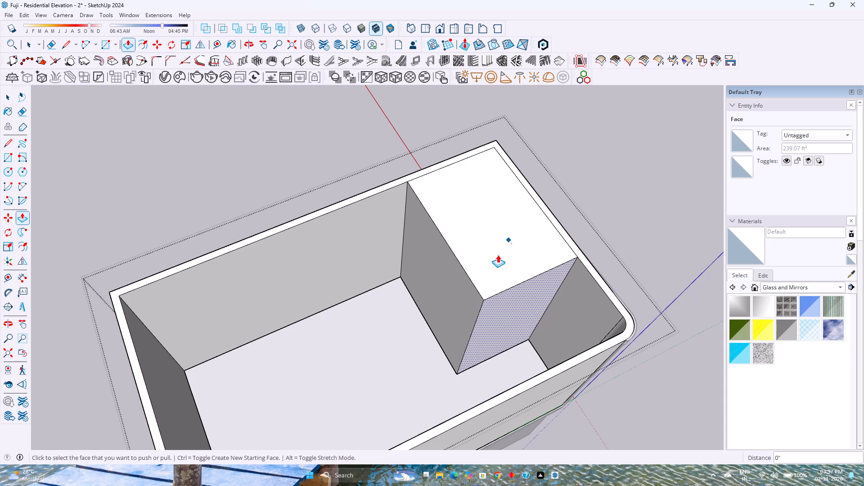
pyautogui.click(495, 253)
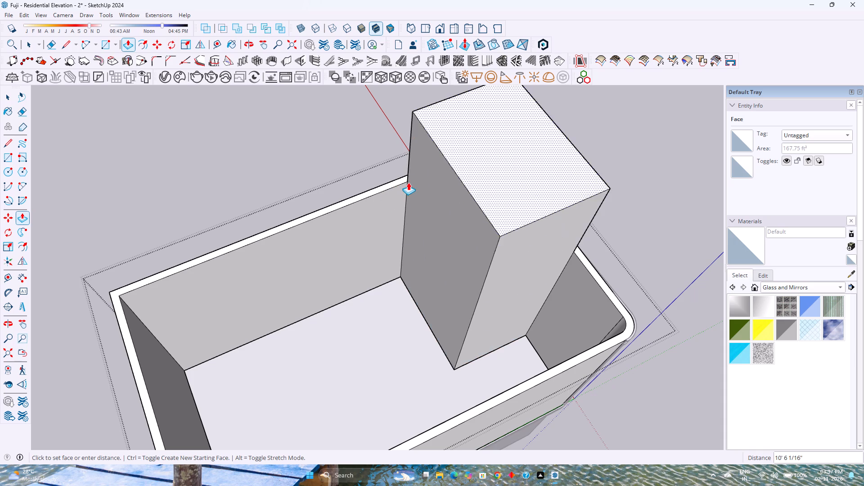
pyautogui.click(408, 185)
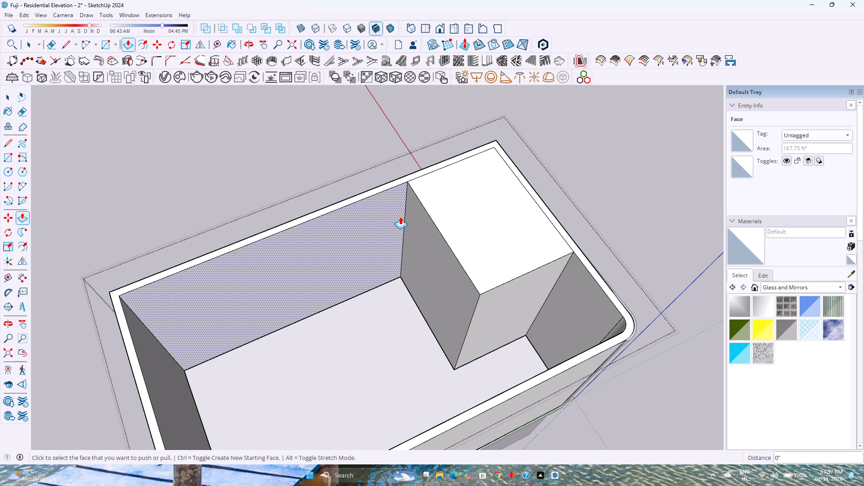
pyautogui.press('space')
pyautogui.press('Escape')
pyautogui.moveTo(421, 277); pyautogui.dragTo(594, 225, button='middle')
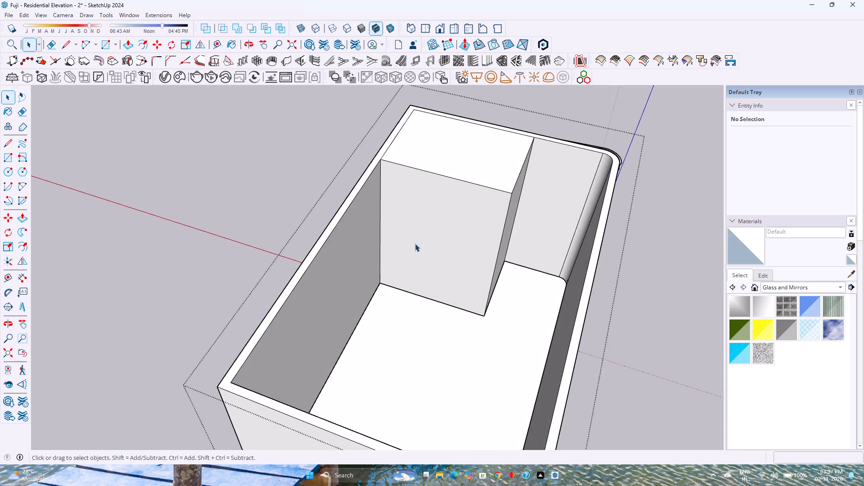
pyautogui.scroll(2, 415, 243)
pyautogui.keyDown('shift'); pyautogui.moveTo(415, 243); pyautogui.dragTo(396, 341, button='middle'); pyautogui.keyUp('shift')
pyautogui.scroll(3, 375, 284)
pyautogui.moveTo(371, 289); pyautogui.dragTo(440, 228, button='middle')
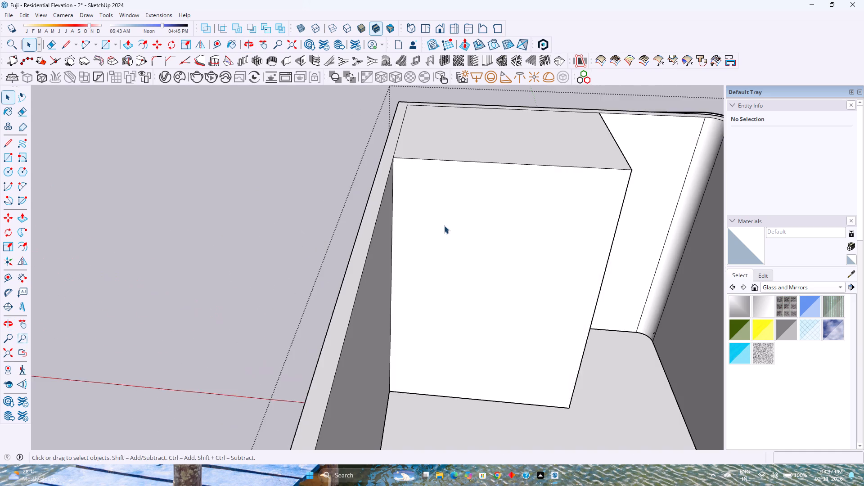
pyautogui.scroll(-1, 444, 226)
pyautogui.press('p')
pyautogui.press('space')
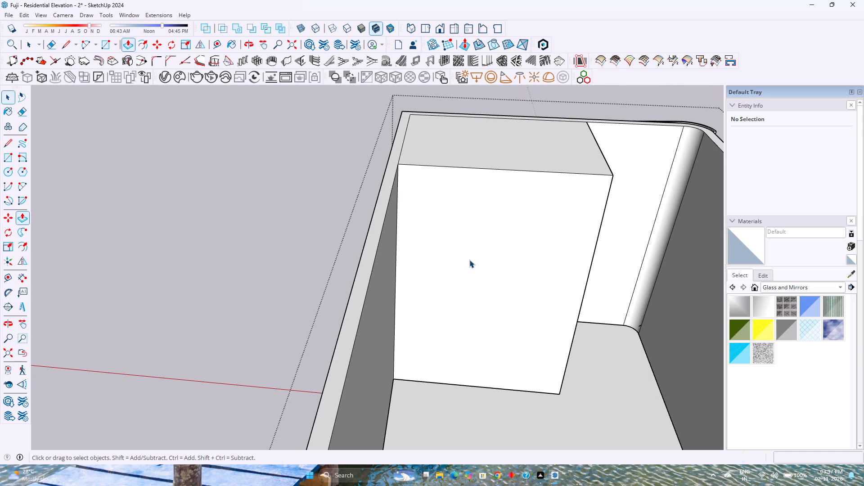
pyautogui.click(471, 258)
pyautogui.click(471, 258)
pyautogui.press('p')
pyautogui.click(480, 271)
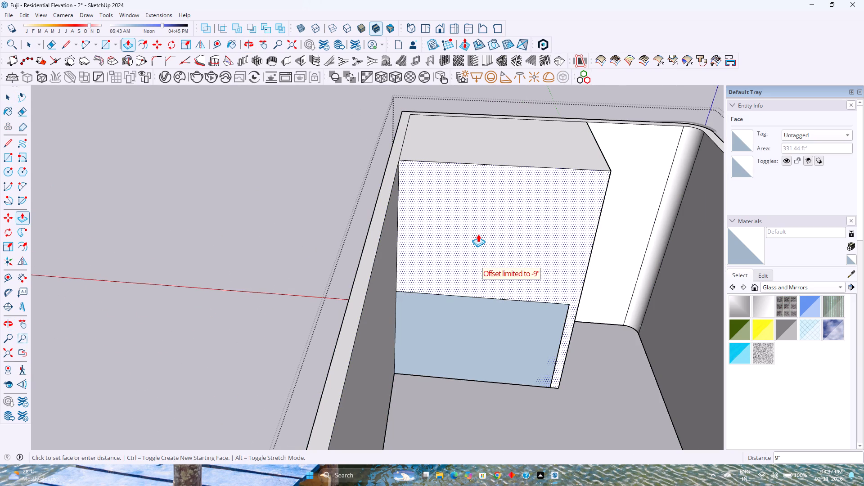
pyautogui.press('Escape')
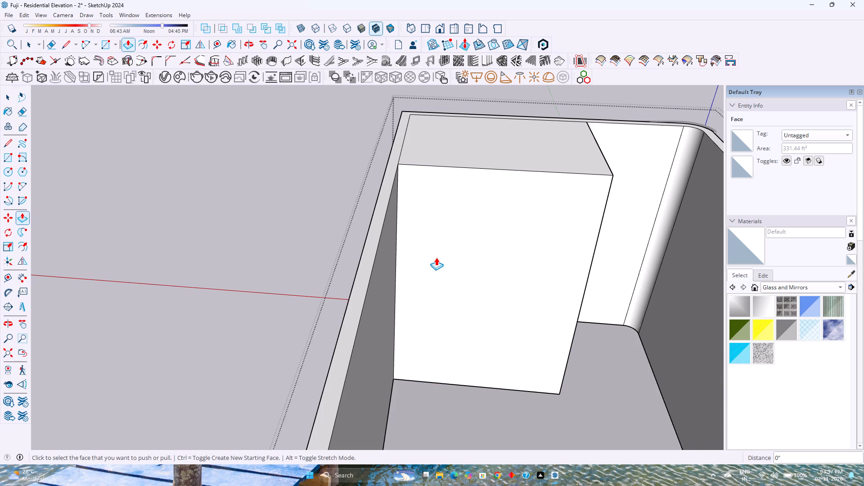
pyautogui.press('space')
# Hide the solid block's underside face, the ceiling of the front recess bordered by the curved trim.
pyautogui.scroll(-1, 515, 264)
pyautogui.moveTo(515, 264); pyautogui.dragTo(274, 268, button='middle')
pyautogui.scroll(-1, 274, 269)
pyautogui.moveTo(274, 269); pyautogui.dragTo(467, 276, button='middle')
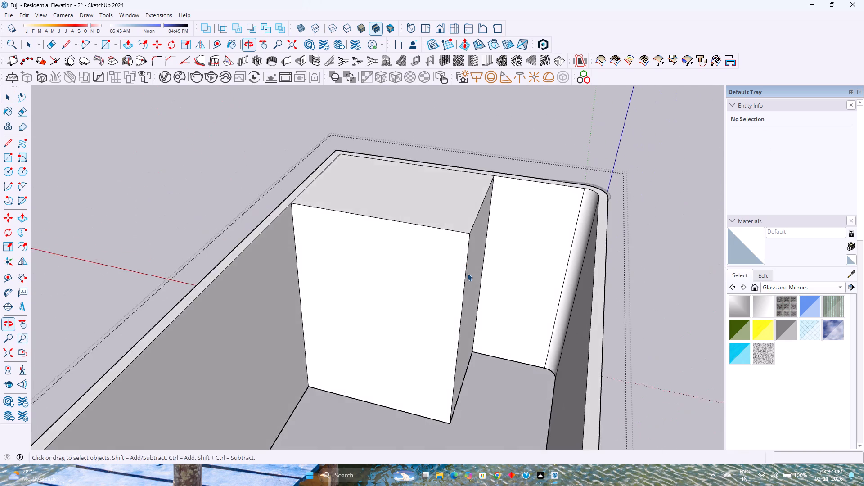
pyautogui.scroll(-5, 462, 266)
pyautogui.moveTo(396, 297); pyautogui.dragTo(393, 265, button='middle')
pyautogui.moveTo(435, 274); pyautogui.dragTo(173, 284, button='middle')
pyautogui.moveTo(427, 314); pyautogui.dragTo(292, 242, button='middle')
pyautogui.scroll(1, 267, 223)
pyautogui.scroll(-1, 321, 237)
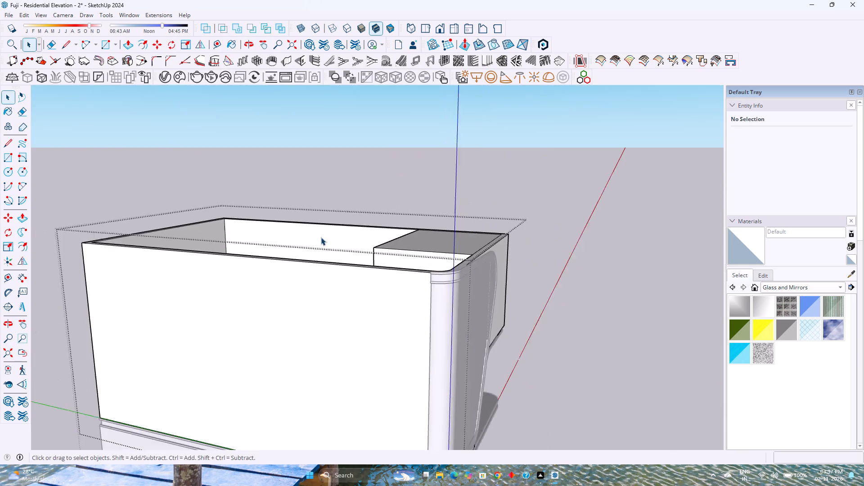
pyautogui.scroll(-1, 321, 237)
pyautogui.moveTo(459, 304); pyautogui.dragTo(330, 196, button='middle')
pyautogui.scroll(1, 331, 197)
pyautogui.moveTo(374, 284); pyautogui.dragTo(283, 196, button='middle')
pyautogui.scroll(6, 369, 244)
pyautogui.moveTo(404, 274); pyautogui.dragTo(363, 258, button='middle')
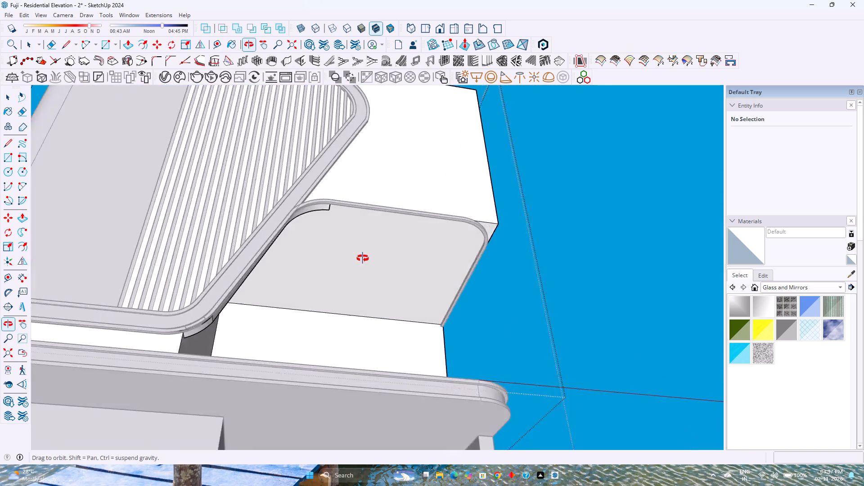
pyautogui.moveTo(363, 258); pyautogui.dragTo(278, 234, button='middle')
pyautogui.press('Escape')
pyautogui.moveTo(286, 238); pyautogui.dragTo(250, 273, button='middle')
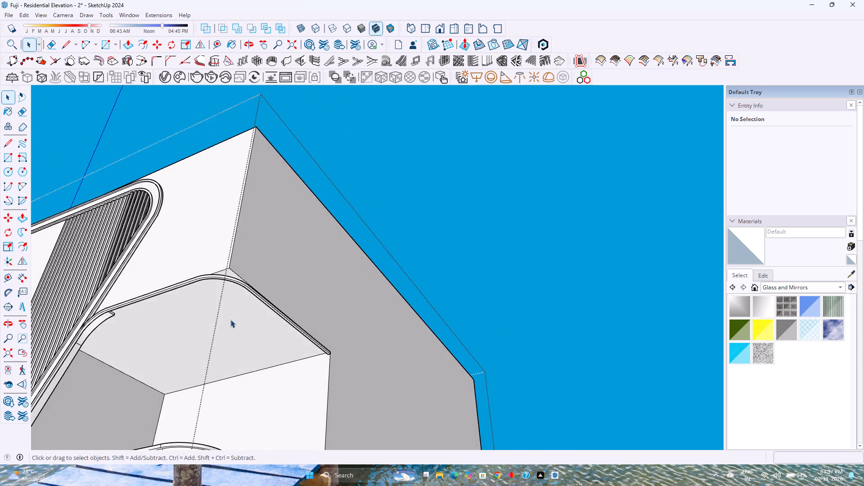
pyautogui.scroll(6, 228, 322)
pyautogui.moveTo(178, 329); pyautogui.dragTo(225, 300, button='middle')
pyautogui.click(232, 290)
pyautogui.doubleClick(219, 292)
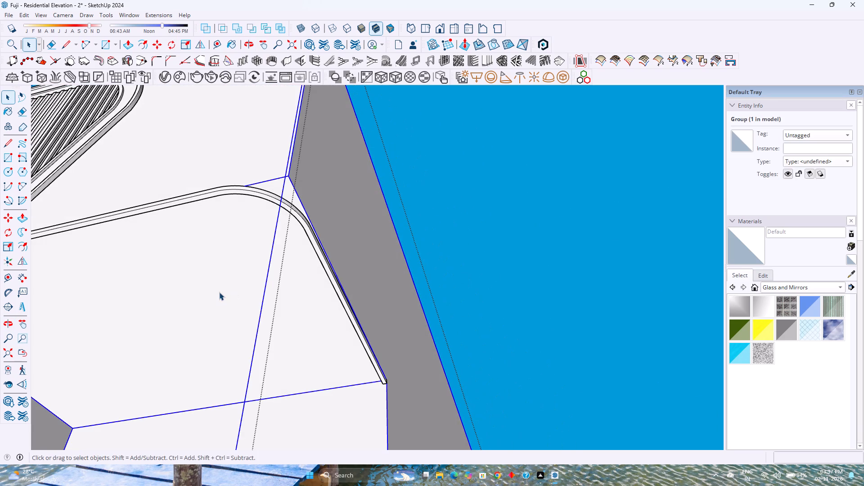
pyautogui.click(219, 292)
pyautogui.rightClick(219, 292)
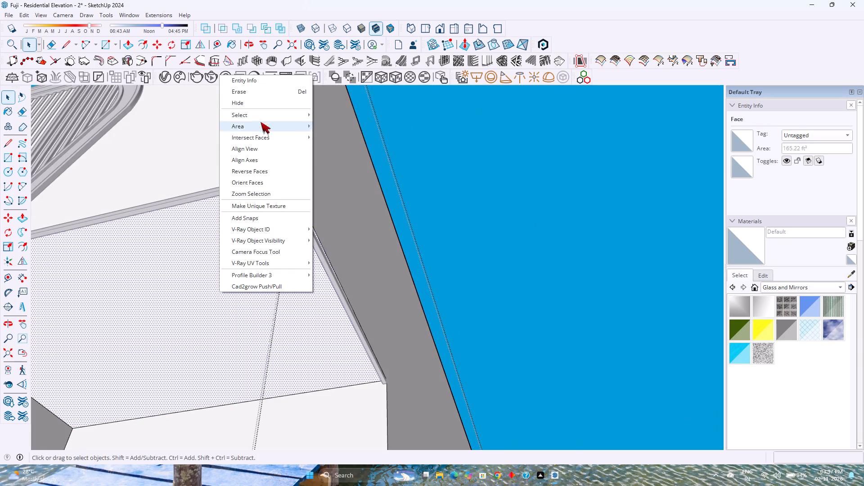
pyautogui.click(271, 106)
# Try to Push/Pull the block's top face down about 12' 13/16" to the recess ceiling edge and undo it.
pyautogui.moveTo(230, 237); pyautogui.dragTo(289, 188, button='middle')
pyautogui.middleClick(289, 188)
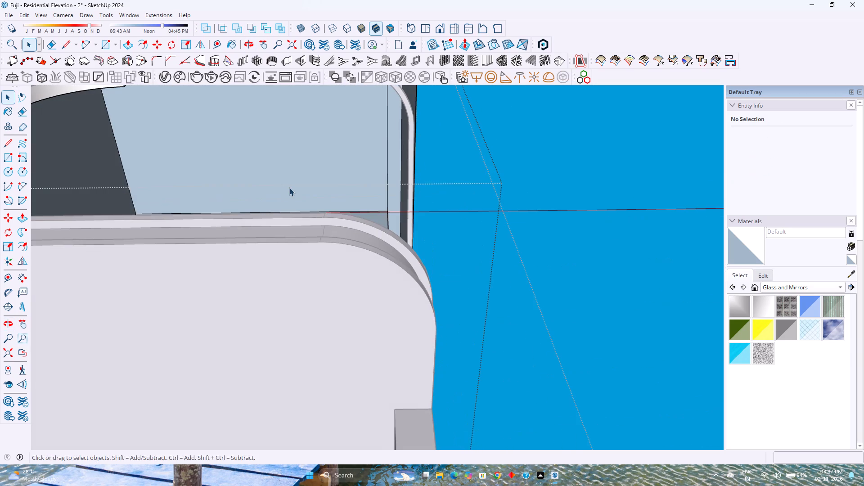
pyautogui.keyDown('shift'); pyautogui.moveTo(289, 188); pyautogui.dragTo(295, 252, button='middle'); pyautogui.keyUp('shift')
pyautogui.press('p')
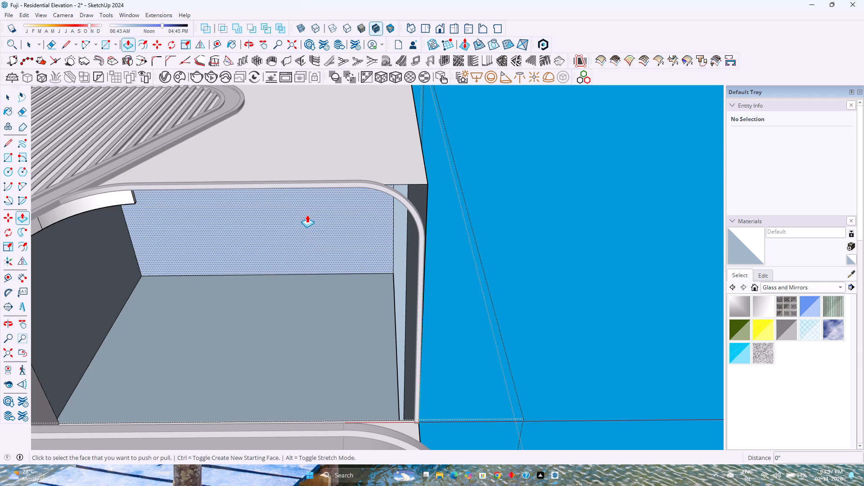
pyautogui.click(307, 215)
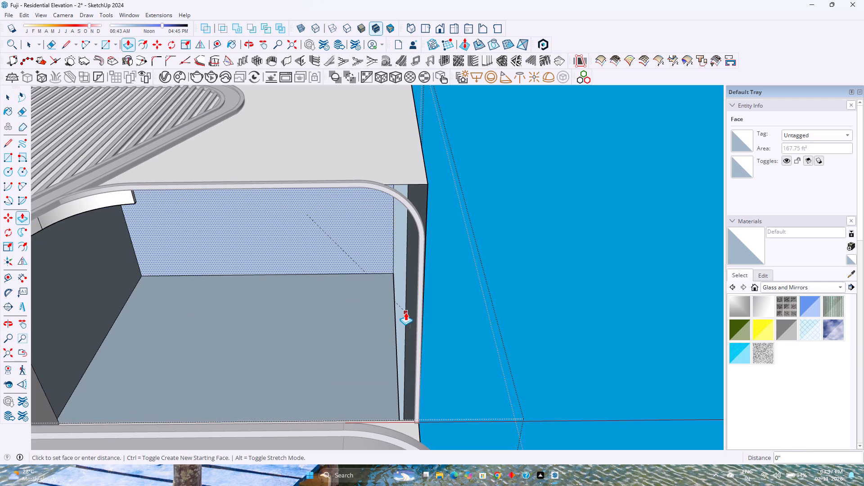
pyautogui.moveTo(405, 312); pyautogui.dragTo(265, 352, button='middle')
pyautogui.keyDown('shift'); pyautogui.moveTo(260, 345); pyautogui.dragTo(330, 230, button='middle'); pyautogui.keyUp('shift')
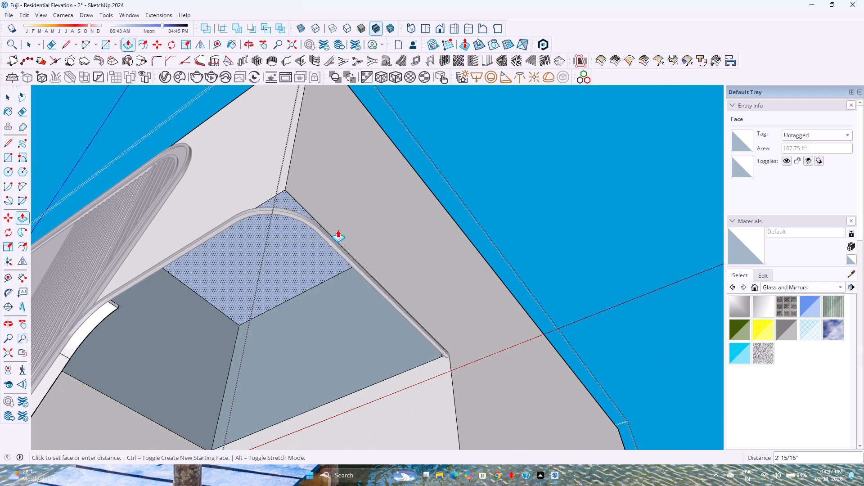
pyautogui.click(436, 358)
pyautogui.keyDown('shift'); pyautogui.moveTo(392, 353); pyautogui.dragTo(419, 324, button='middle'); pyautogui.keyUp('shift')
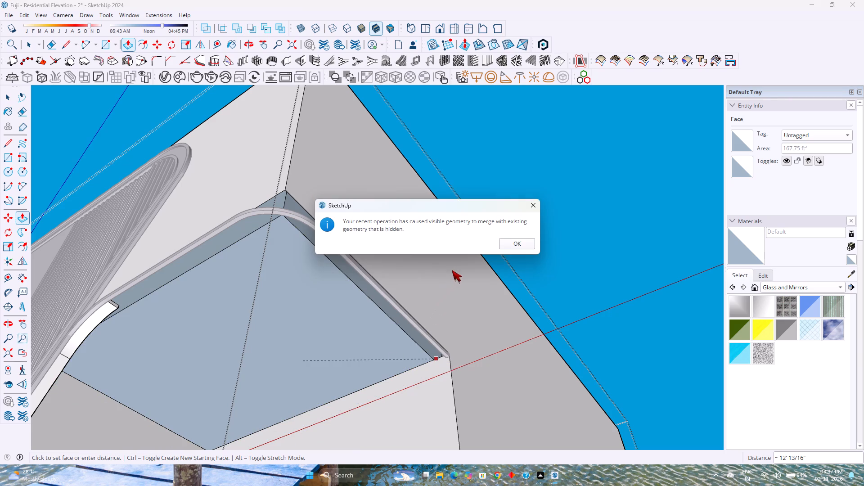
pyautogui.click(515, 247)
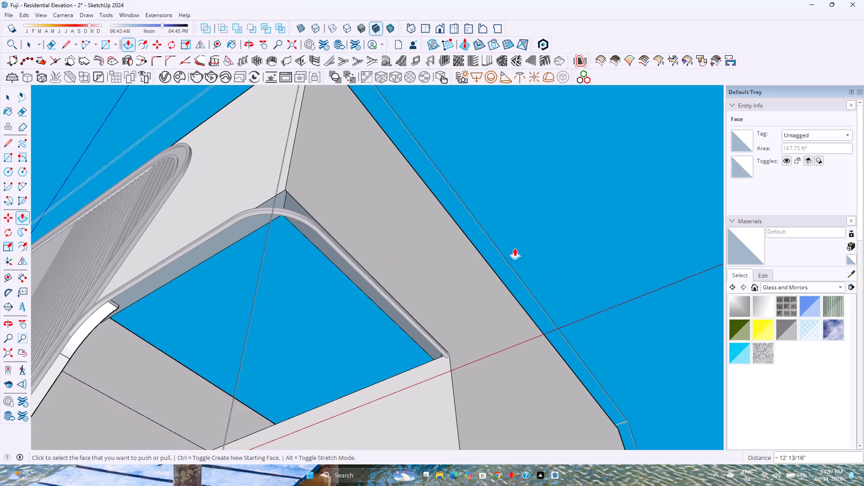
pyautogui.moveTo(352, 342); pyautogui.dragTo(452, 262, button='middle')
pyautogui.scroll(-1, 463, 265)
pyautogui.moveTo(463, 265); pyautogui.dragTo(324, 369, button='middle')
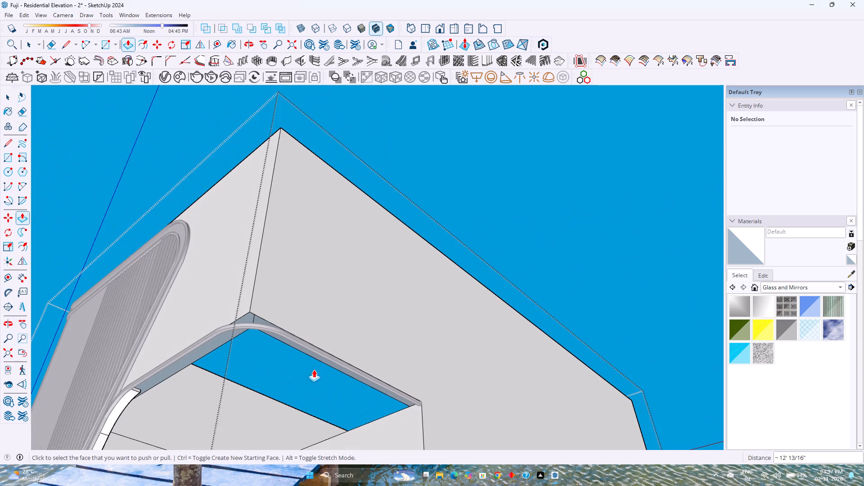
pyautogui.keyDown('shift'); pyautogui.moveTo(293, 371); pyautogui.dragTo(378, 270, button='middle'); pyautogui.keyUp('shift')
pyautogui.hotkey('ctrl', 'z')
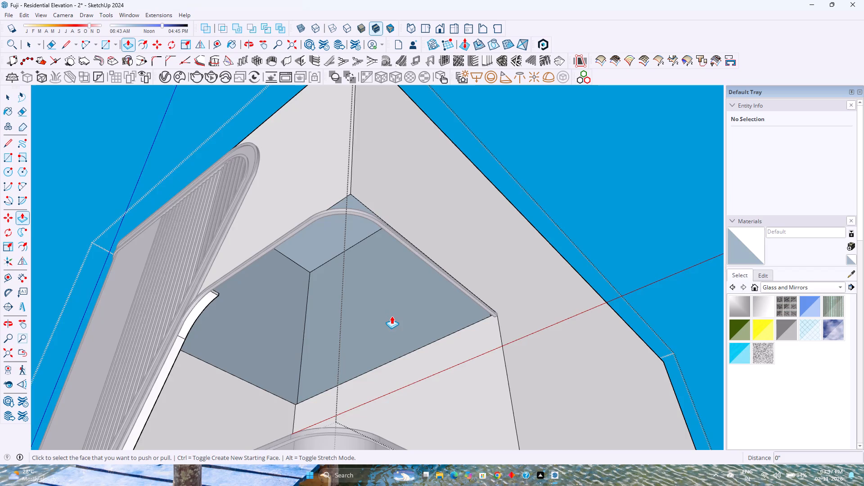
# Push/Pull the block's top face down 11' towards the recess ceiling.
pyautogui.moveTo(391, 315); pyautogui.dragTo(421, 274, button='middle')
pyautogui.click(339, 171)
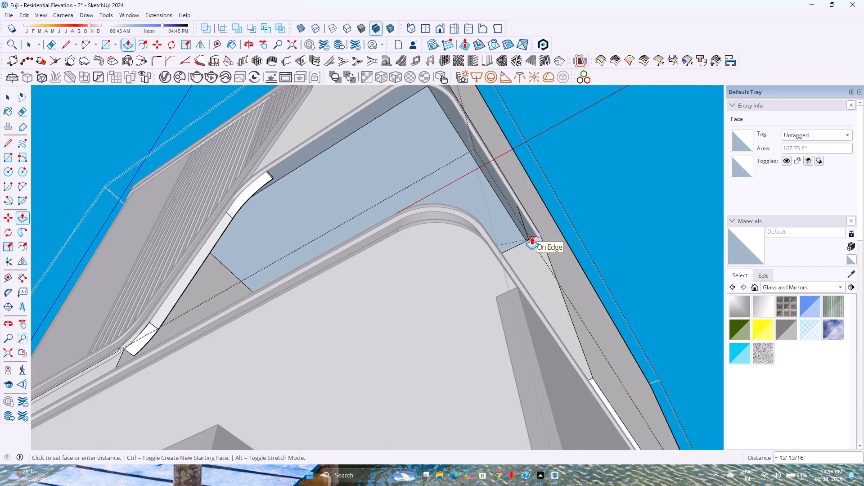
pyautogui.scroll(4, 532, 238)
pyautogui.moveTo(532, 238); pyautogui.dragTo(524, 313, button='middle')
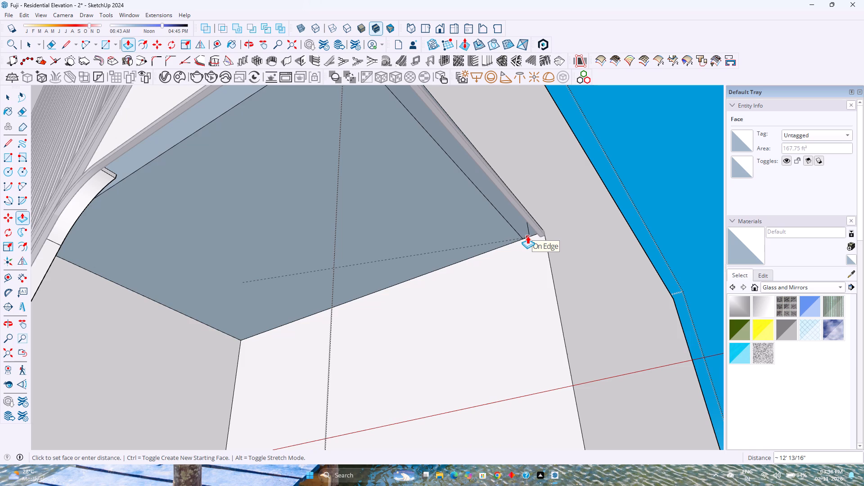
pyautogui.write('11')
pyautogui.press("'")
pyautogui.press('Return')
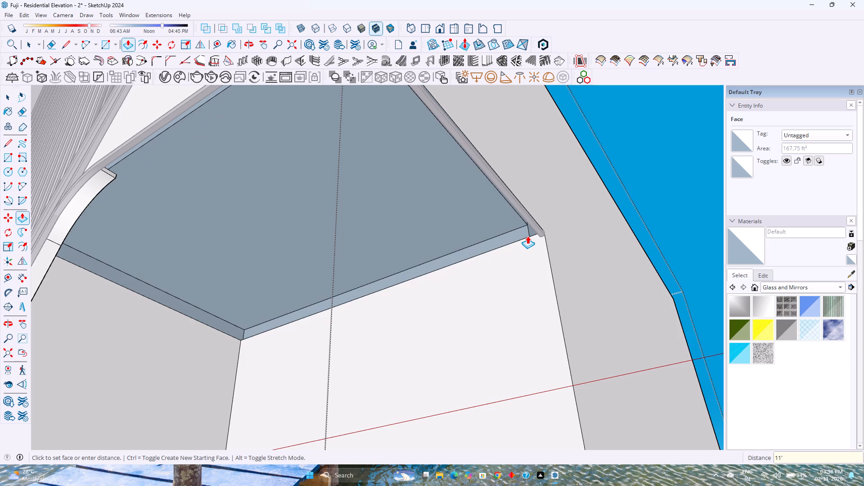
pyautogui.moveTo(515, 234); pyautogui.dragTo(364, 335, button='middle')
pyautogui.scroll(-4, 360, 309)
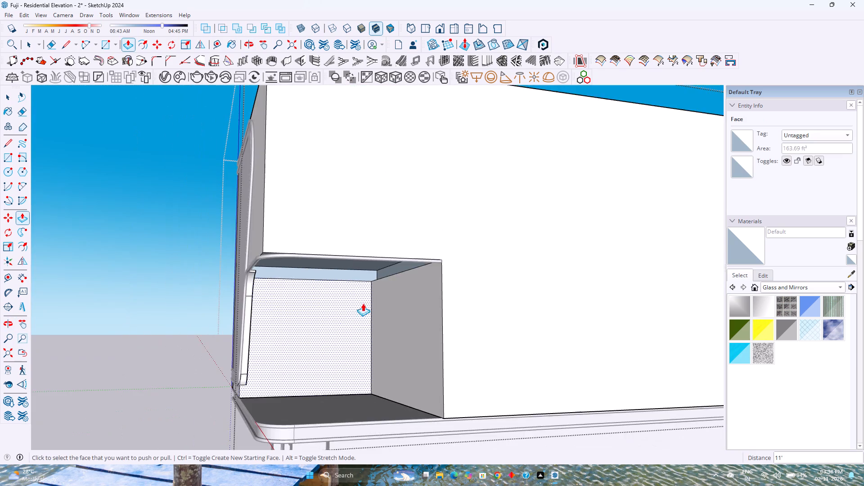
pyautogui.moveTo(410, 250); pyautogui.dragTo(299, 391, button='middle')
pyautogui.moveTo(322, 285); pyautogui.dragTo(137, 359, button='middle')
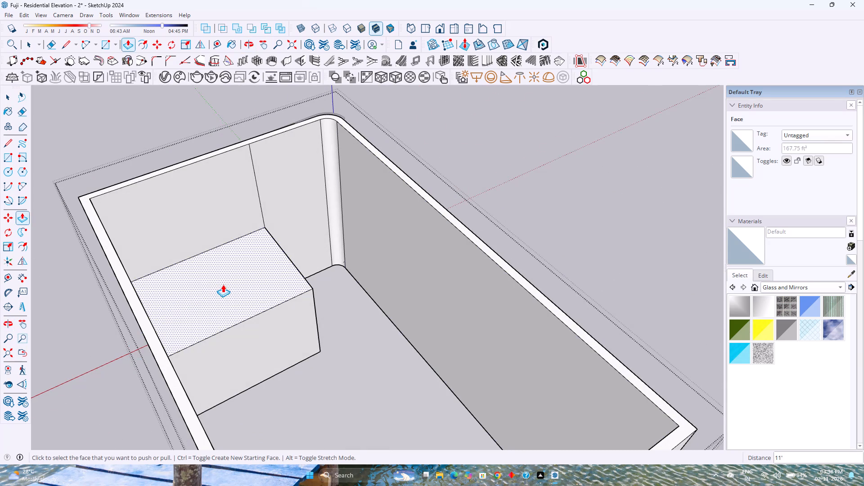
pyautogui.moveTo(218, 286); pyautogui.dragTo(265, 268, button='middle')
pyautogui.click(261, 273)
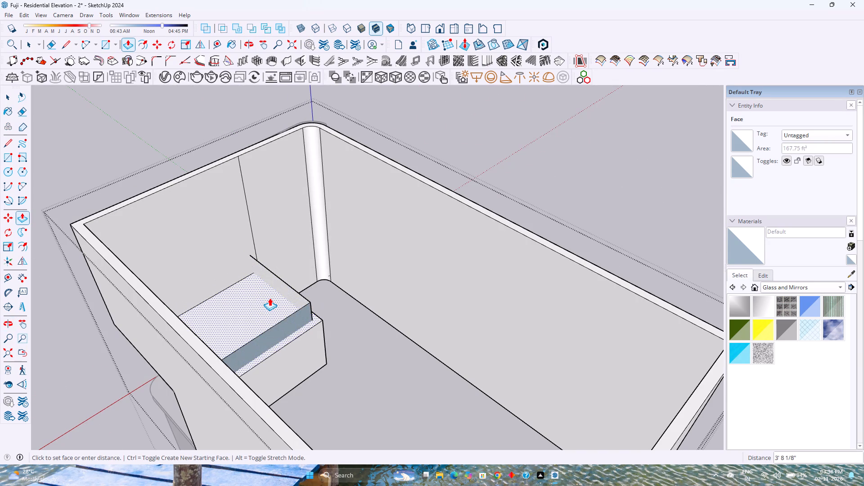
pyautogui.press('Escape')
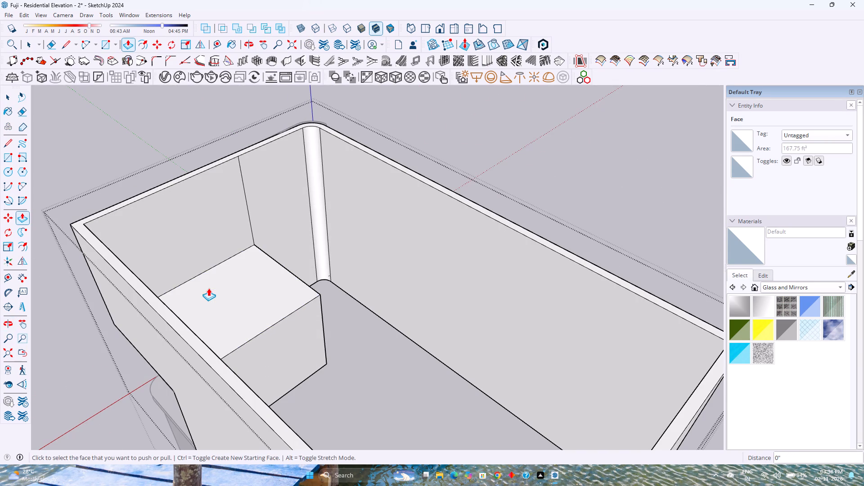
# Erase the leftover vertical edges above the lowered block on the inner wall faces.
pyautogui.moveTo(252, 299); pyautogui.dragTo(207, 302, button='middle')
pyautogui.moveTo(184, 303); pyautogui.dragTo(198, 296, button='middle')
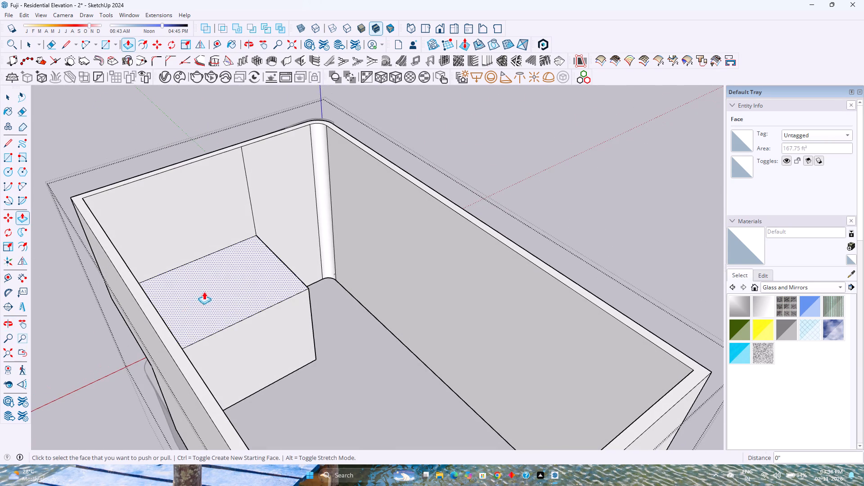
pyautogui.press('e')
pyautogui.click(250, 198)
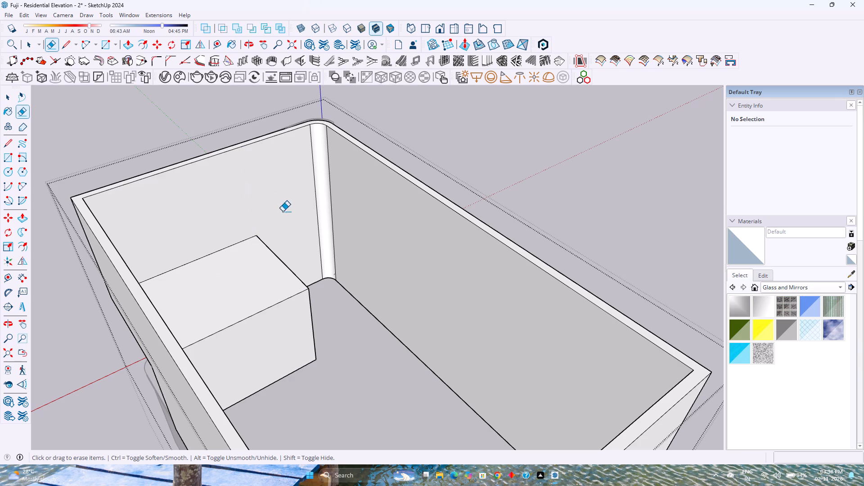
pyautogui.moveTo(283, 212); pyautogui.dragTo(166, 272, button='middle')
pyautogui.click(137, 246)
pyautogui.click(135, 247)
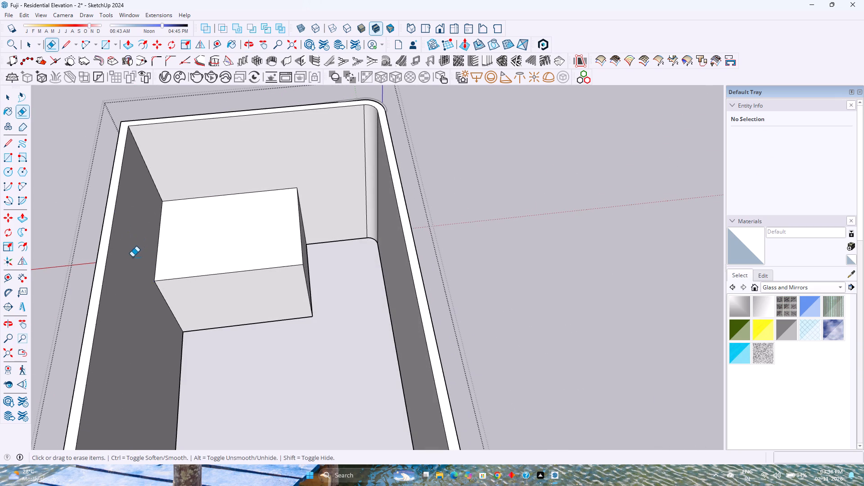
# Push/Pull the block's top face a further 6" down towards the recess ceiling edge.
pyautogui.moveTo(132, 257); pyautogui.dragTo(274, 213, button='middle')
pyautogui.scroll(-4, 308, 216)
pyautogui.moveTo(226, 279); pyautogui.dragTo(391, 193, button='middle')
pyautogui.moveTo(275, 308); pyautogui.dragTo(425, 195, button='middle')
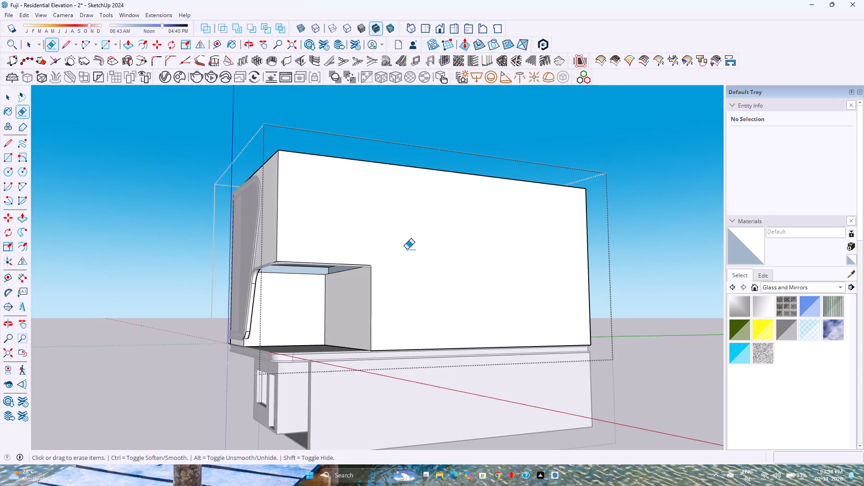
pyautogui.scroll(3, 362, 292)
pyautogui.moveTo(322, 288); pyautogui.dragTo(346, 252, button='middle')
pyautogui.scroll(6, 340, 252)
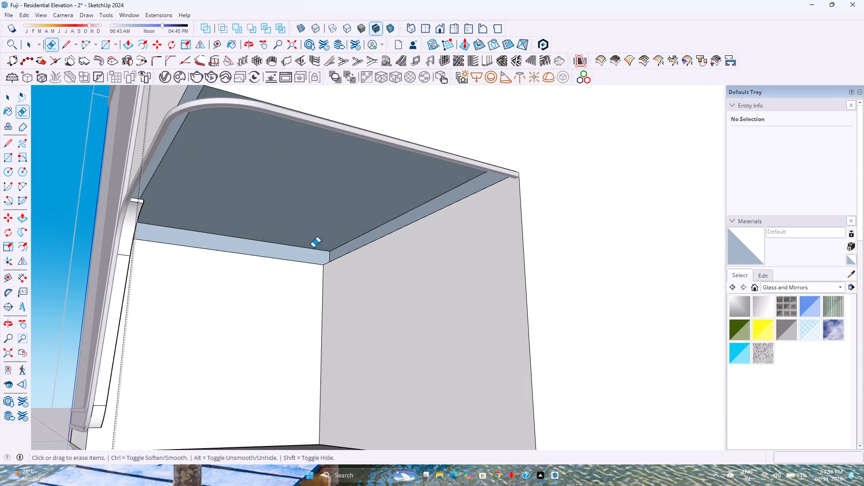
pyautogui.press('p')
pyautogui.click(301, 225)
pyautogui.press('6')
pyautogui.press('Return')
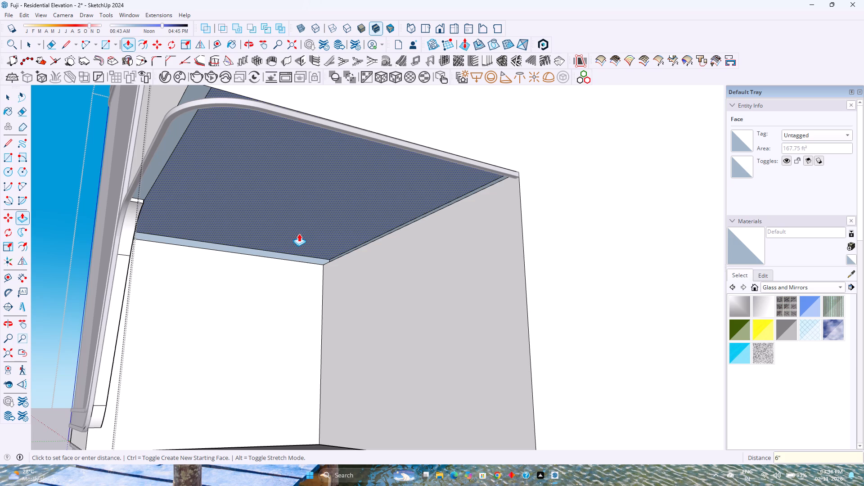
# Unhide the block's hidden underside face to close the recess ceiling.
pyautogui.moveTo(301, 233); pyautogui.dragTo(429, 212, button='middle')
pyautogui.click(27, 15)
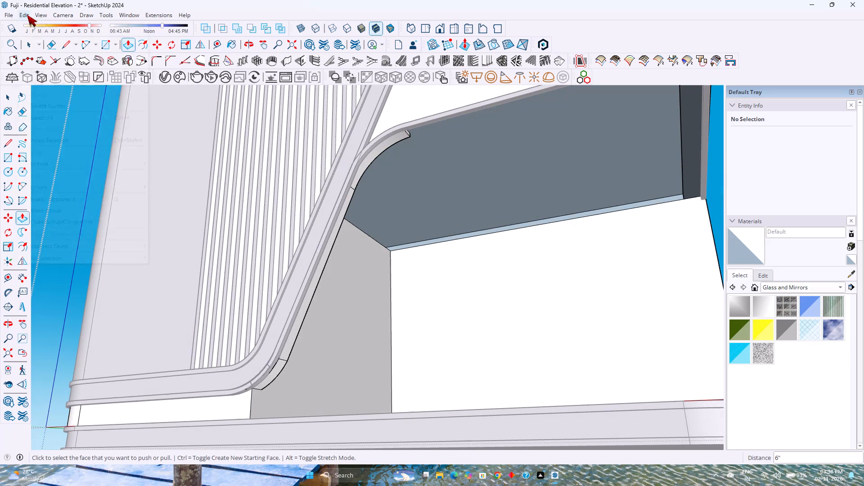
pyautogui.click(171, 173)
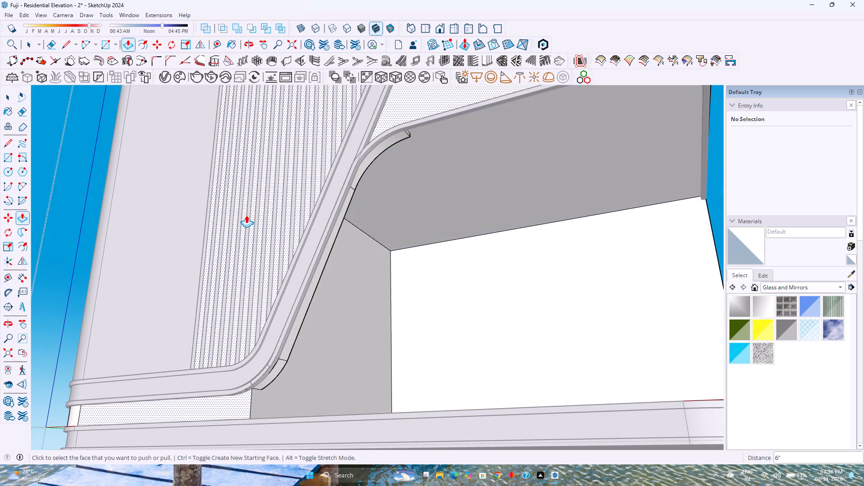
# Examine the recess ceiling, its curved edge trim and the adjoining wall corner from outside and below.
pyautogui.moveTo(326, 233); pyautogui.dragTo(157, 267, button='middle')
pyautogui.scroll(-8, 148, 256)
pyautogui.moveTo(221, 259); pyautogui.dragTo(196, 312, button='middle')
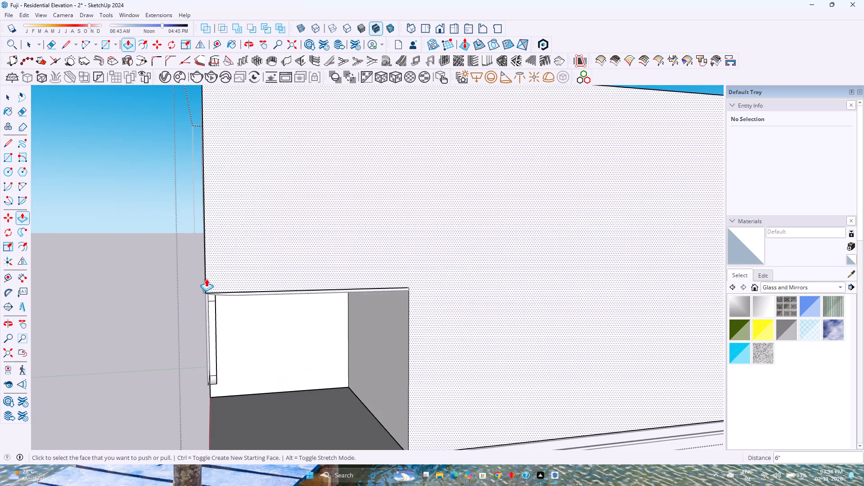
pyautogui.moveTo(203, 274); pyautogui.dragTo(333, 192, button='middle')
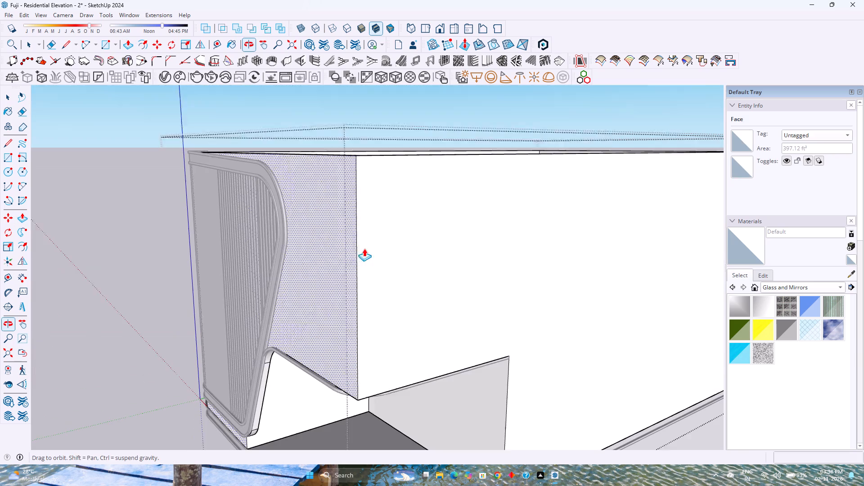
pyautogui.keyDown('shift'); pyautogui.moveTo(347, 279); pyautogui.dragTo(304, 278, button='middle'); pyautogui.keyUp('shift')
pyautogui.moveTo(263, 290); pyautogui.dragTo(337, 178, button='middle')
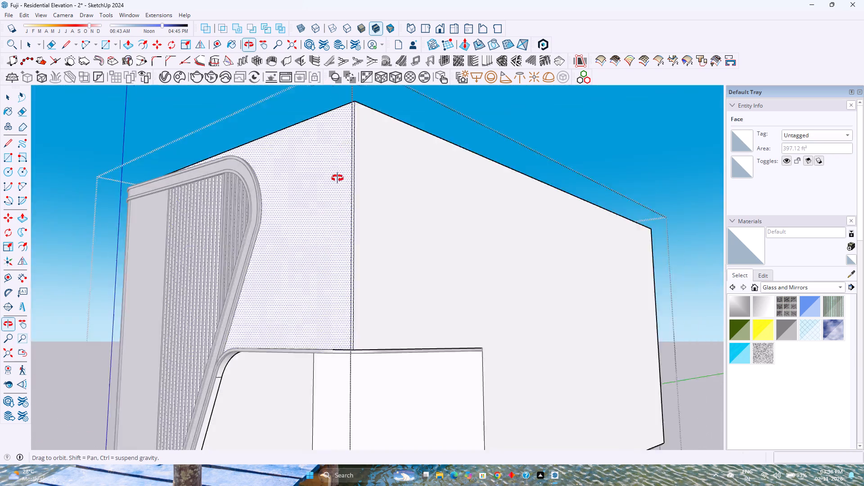
pyautogui.moveTo(337, 178); pyautogui.dragTo(364, 152, button='middle')
pyautogui.scroll(1, 373, 146)
pyautogui.scroll(7, 394, 331)
pyautogui.press('space')
pyautogui.moveTo(391, 314); pyautogui.dragTo(425, 271, button='middle')
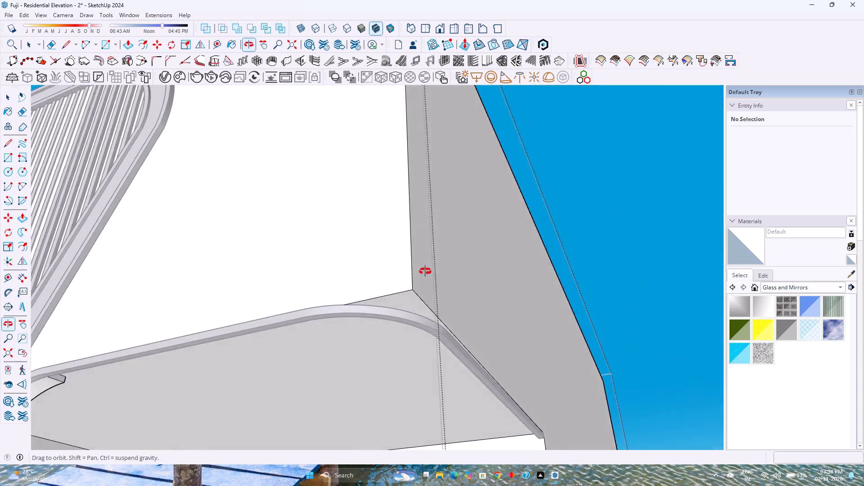
pyautogui.moveTo(425, 271); pyautogui.dragTo(485, 244, button='middle')
pyautogui.scroll(2, 366, 318)
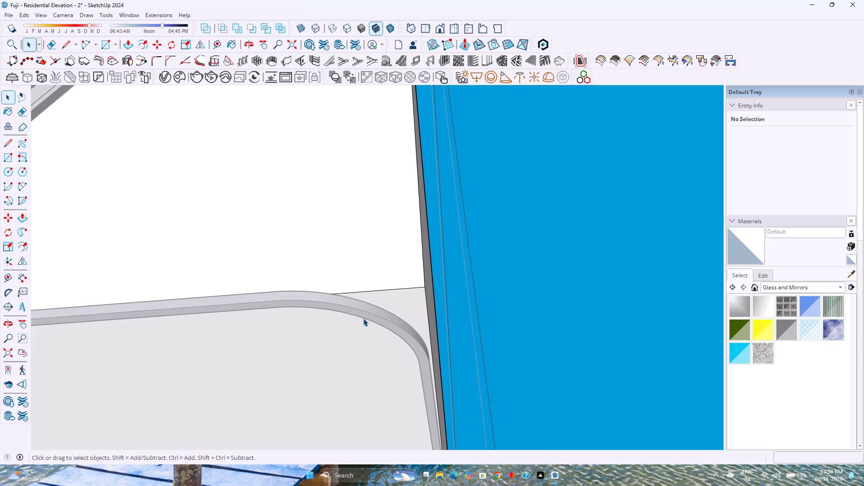
pyautogui.scroll(2, 366, 326)
pyautogui.moveTo(376, 291); pyautogui.dragTo(238, 382, button='middle')
pyautogui.scroll(-2, 234, 335)
pyautogui.moveTo(238, 318); pyautogui.dragTo(144, 430, button='middle')
pyautogui.moveTo(253, 290); pyautogui.dragTo(249, 384, button='middle')
pyautogui.scroll(-1, 240, 331)
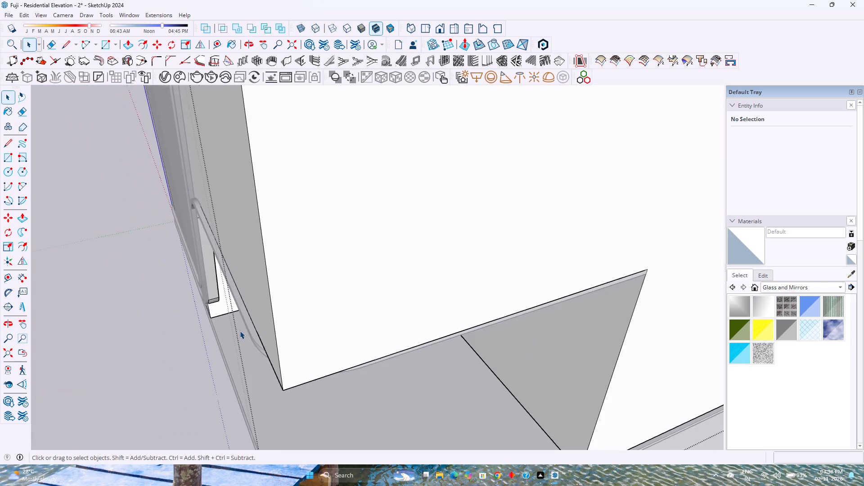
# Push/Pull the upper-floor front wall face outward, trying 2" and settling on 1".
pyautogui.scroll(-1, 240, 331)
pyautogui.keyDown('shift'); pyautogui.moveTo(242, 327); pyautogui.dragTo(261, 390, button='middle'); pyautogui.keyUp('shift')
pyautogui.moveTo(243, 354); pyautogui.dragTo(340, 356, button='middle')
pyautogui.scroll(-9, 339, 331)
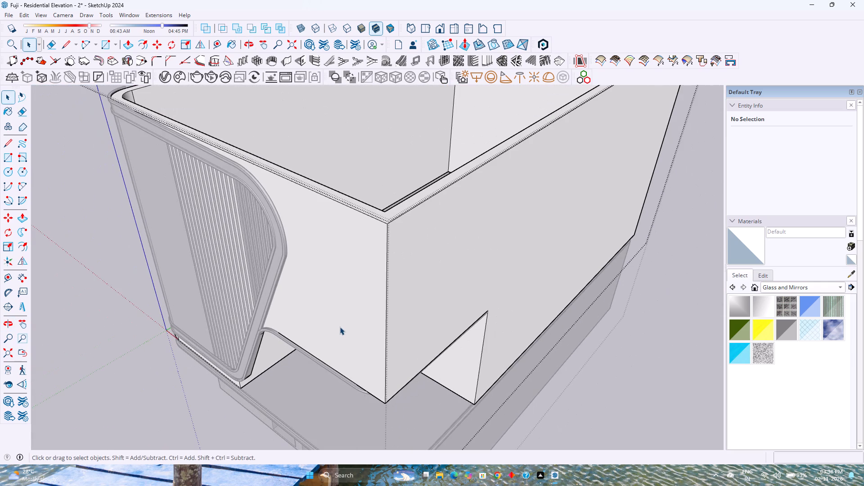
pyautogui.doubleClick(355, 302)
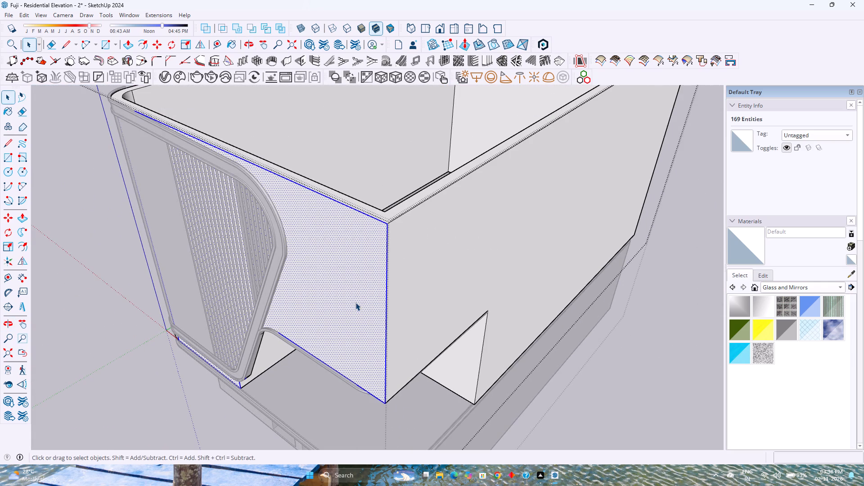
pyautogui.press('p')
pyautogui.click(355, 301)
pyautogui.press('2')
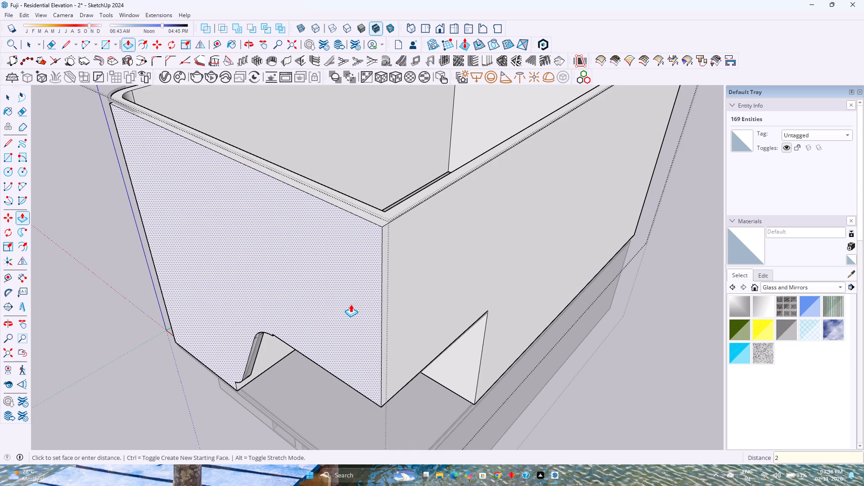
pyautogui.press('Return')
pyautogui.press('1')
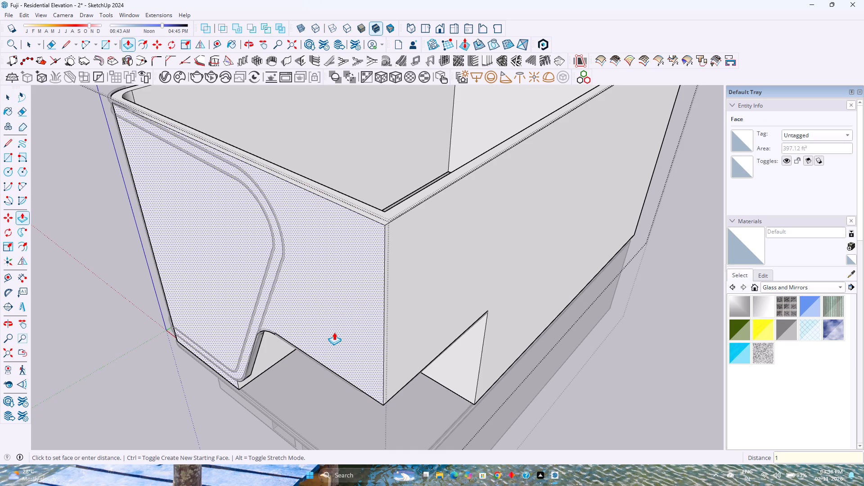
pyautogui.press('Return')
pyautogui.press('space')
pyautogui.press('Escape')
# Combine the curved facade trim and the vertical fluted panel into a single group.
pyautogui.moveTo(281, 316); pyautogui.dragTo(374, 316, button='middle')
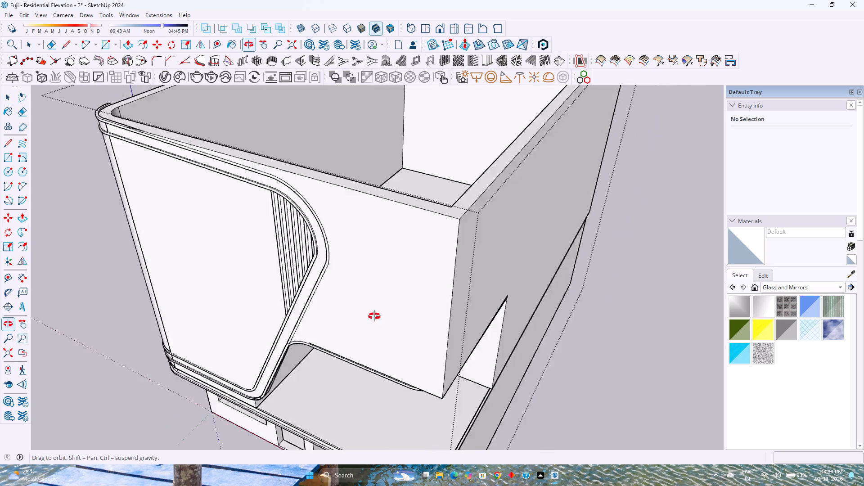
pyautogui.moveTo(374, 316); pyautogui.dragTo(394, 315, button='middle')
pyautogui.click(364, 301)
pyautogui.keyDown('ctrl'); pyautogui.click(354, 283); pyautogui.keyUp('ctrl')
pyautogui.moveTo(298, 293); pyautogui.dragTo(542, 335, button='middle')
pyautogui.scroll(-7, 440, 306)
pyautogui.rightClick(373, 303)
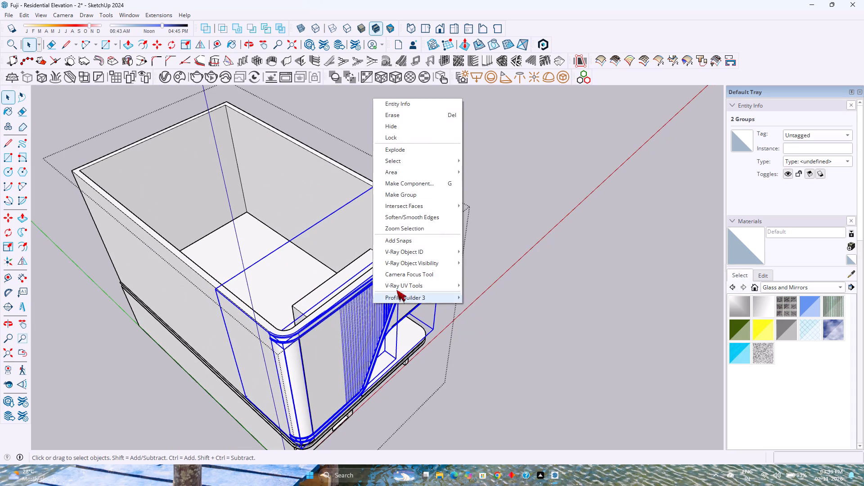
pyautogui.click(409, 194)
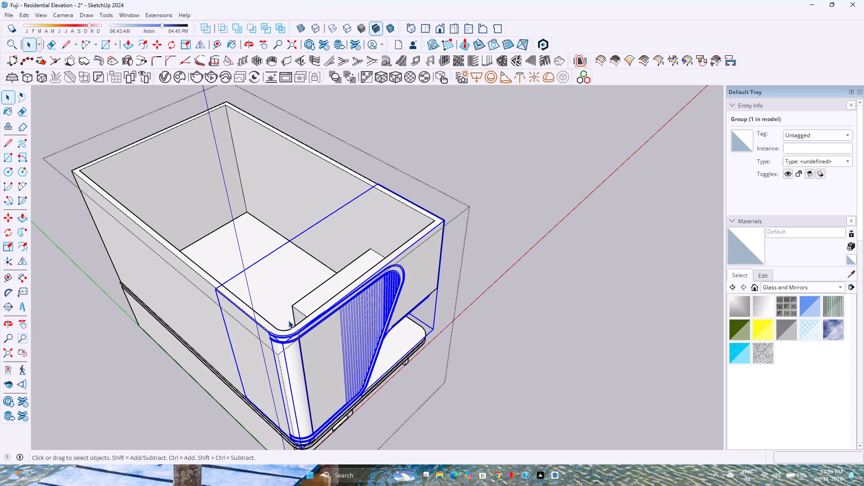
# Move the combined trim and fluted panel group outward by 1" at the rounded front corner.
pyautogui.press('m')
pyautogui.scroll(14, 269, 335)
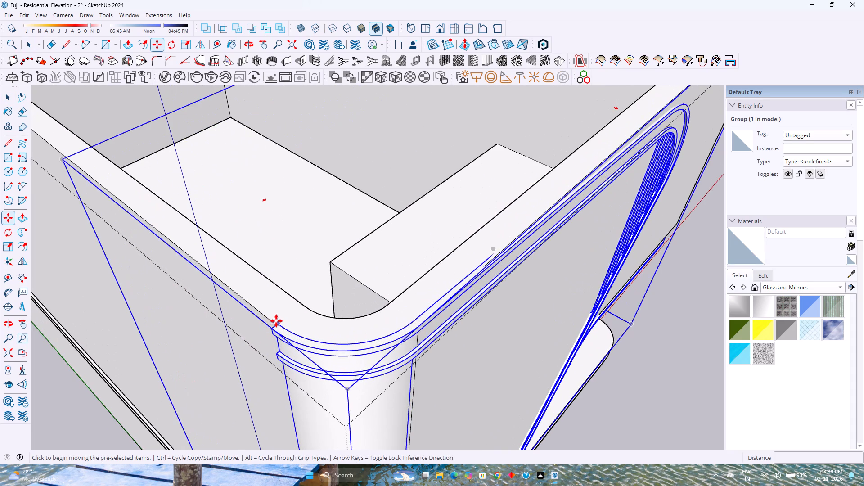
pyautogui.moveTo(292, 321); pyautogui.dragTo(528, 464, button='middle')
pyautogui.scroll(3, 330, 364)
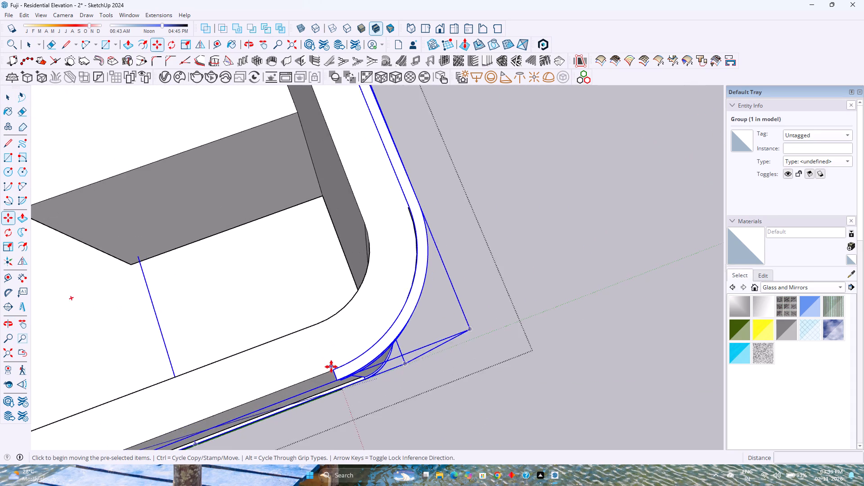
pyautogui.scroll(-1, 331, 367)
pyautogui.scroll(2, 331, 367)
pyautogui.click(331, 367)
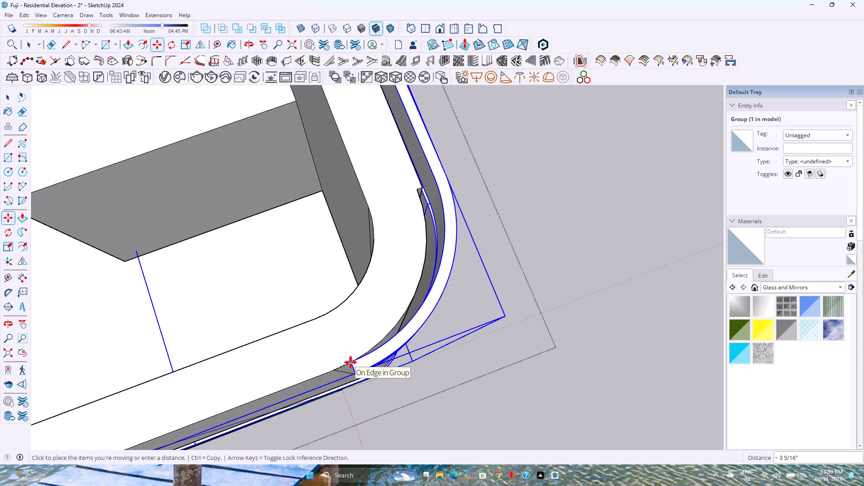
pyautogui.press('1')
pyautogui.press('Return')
# Examine how the moved trim meets the wall at the rounded corner and along the front recess ceiling.
pyautogui.moveTo(381, 350); pyautogui.dragTo(246, 316, button='middle')
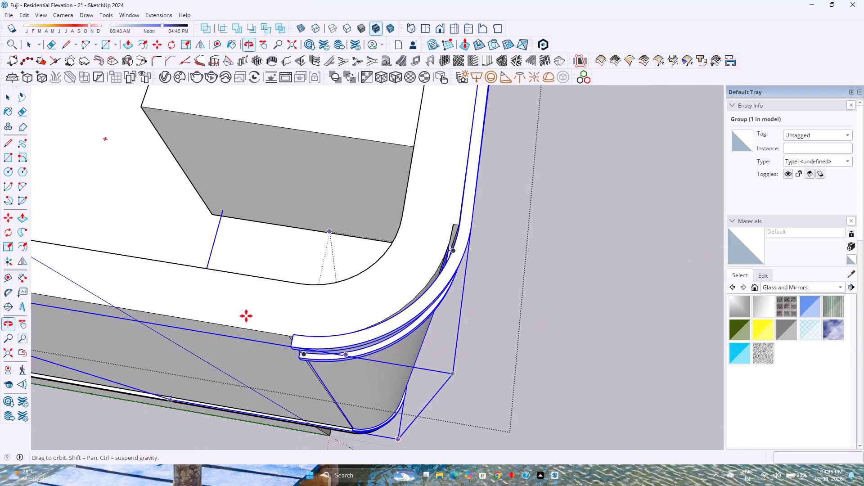
pyautogui.moveTo(246, 316); pyautogui.dragTo(251, 317, button='middle')
pyautogui.scroll(5, 414, 286)
pyautogui.moveTo(415, 285); pyautogui.dragTo(345, 353, button='middle')
pyautogui.scroll(-3, 346, 341)
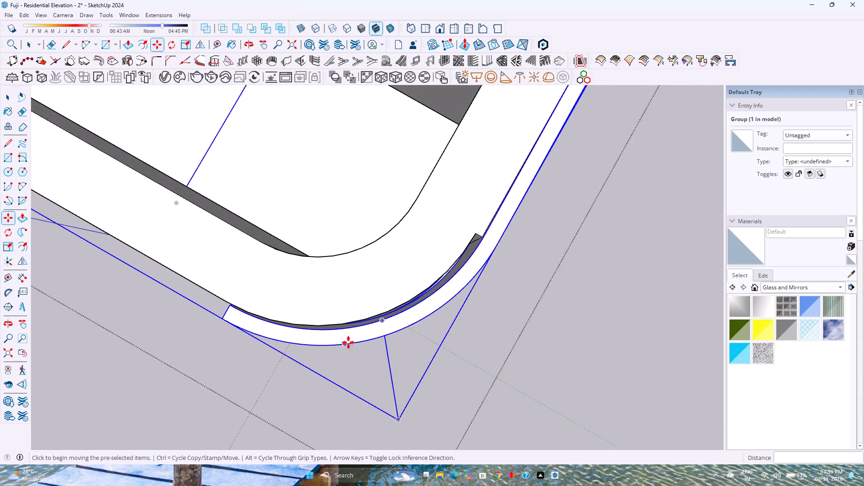
pyautogui.moveTo(358, 346); pyautogui.dragTo(299, 286, button='middle')
pyautogui.scroll(-3, 301, 283)
pyautogui.moveTo(374, 351); pyautogui.dragTo(292, 278, button='middle')
pyautogui.middleClick(290, 276)
pyautogui.scroll(-2, 293, 276)
pyautogui.moveTo(405, 367); pyautogui.dragTo(385, 351, button='middle')
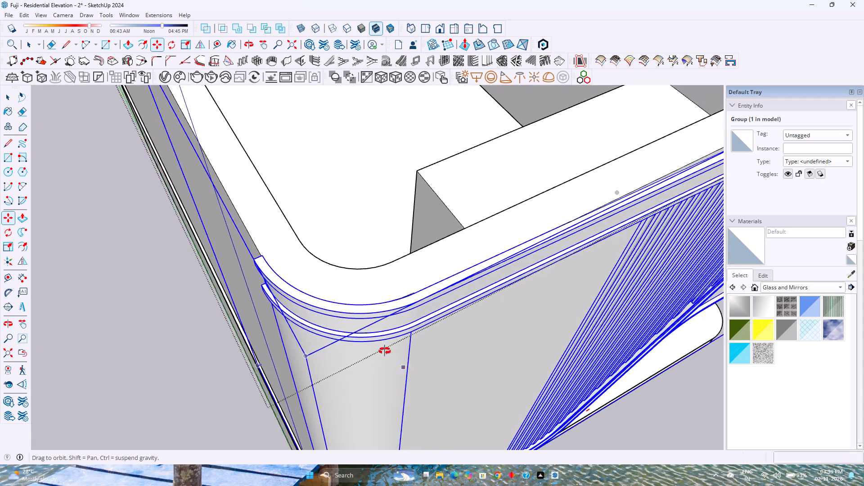
pyautogui.moveTo(385, 351); pyautogui.dragTo(325, 299, button='middle')
pyautogui.scroll(-8, 323, 291)
pyautogui.moveTo(365, 314); pyautogui.dragTo(293, 287, button='middle')
pyautogui.scroll(-5, 292, 287)
pyautogui.press('space')
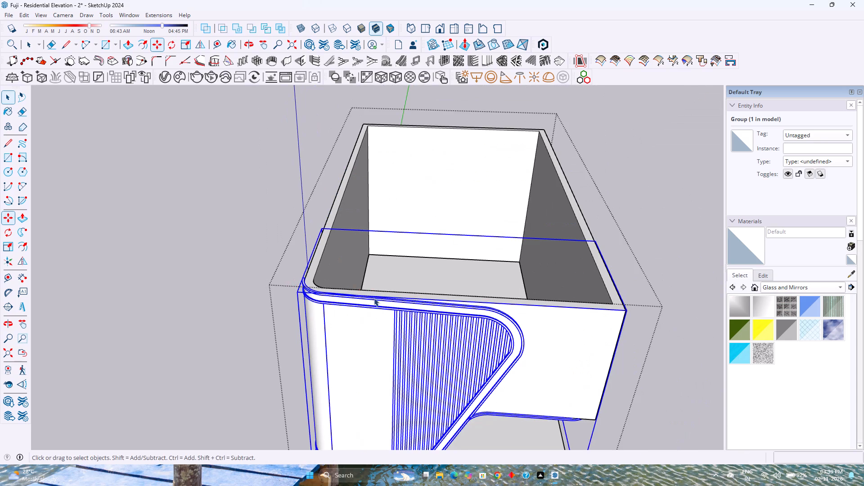
pyautogui.scroll(-2, 376, 300)
pyautogui.press('Escape')
pyautogui.moveTo(443, 342); pyautogui.dragTo(366, 277, button='middle')
pyautogui.moveTo(421, 414); pyautogui.dragTo(366, 310, button='middle')
pyautogui.middleClick(366, 309)
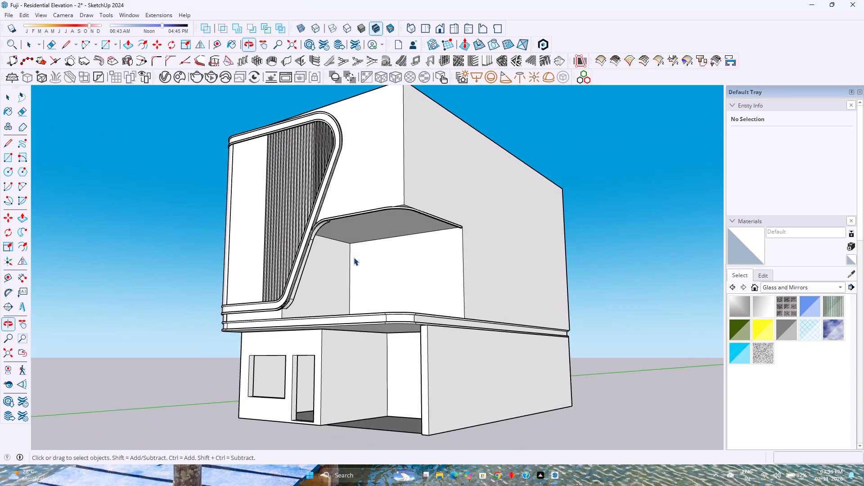
pyautogui.scroll(9, 389, 205)
pyautogui.moveTo(401, 212); pyautogui.dragTo(335, 182, button='middle')
pyautogui.scroll(6, 371, 218)
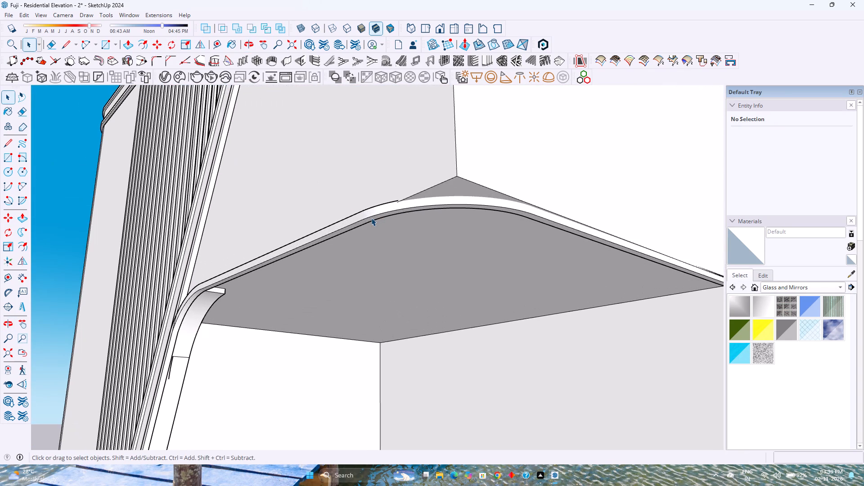
pyautogui.scroll(1, 371, 218)
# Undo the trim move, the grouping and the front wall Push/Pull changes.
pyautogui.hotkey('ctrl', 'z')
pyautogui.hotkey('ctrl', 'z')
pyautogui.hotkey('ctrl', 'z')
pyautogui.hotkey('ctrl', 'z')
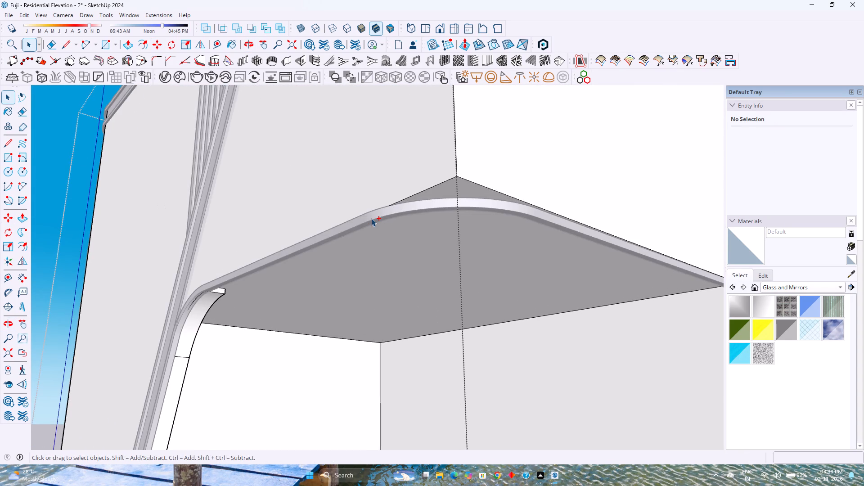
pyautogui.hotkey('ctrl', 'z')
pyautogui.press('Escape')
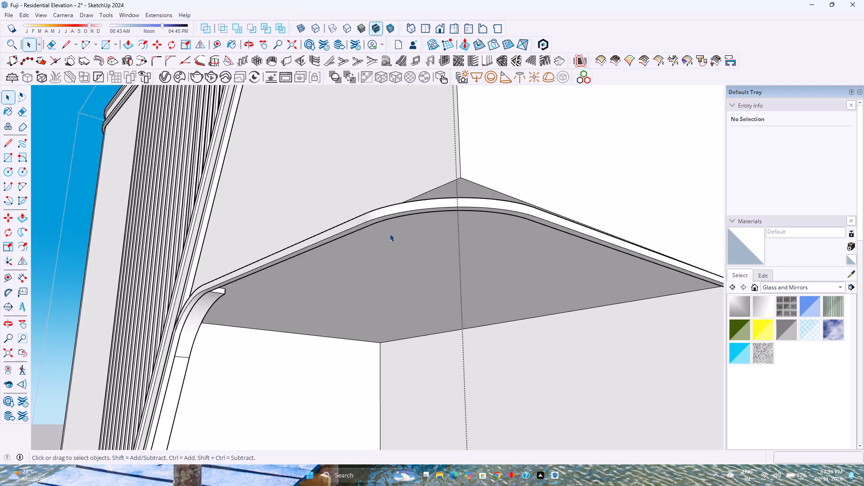
# Hide the curved trim group that frames the fluted panel and the front recess.
pyautogui.moveTo(386, 220); pyautogui.dragTo(404, 323, button='middle')
pyautogui.scroll(-3, 400, 258)
pyautogui.moveTo(396, 255); pyautogui.dragTo(342, 336, button='middle')
pyautogui.scroll(2, 243, 328)
pyautogui.moveTo(242, 325); pyautogui.dragTo(334, 314, button='middle')
pyautogui.scroll(-8, 334, 302)
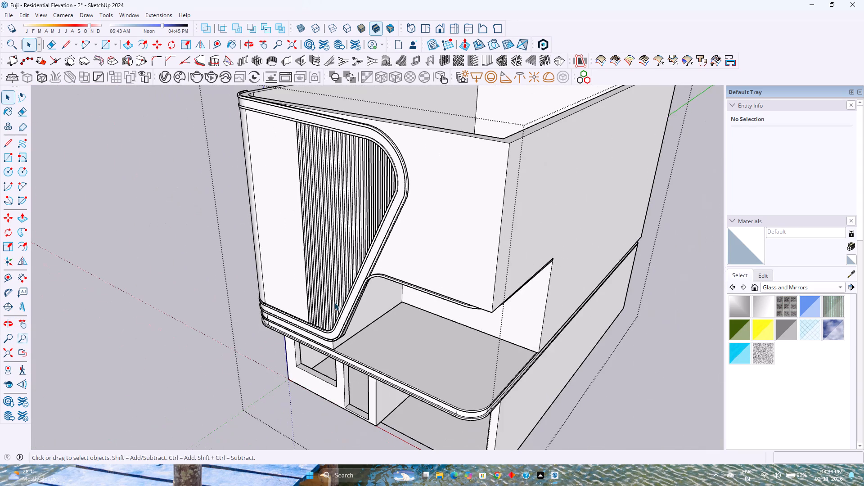
pyautogui.moveTo(389, 297); pyautogui.dragTo(408, 216, button='middle')
pyautogui.keyDown('shift'); pyautogui.moveTo(494, 202); pyautogui.dragTo(450, 270, button='middle'); pyautogui.keyUp('shift')
pyautogui.moveTo(442, 273); pyautogui.dragTo(504, 192, button='middle')
pyautogui.scroll(10, 509, 198)
pyautogui.keyDown('shift'); pyautogui.moveTo(507, 216); pyautogui.dragTo(452, 271, button='middle'); pyautogui.keyUp('shift')
pyautogui.moveTo(441, 270); pyautogui.dragTo(457, 251, button='middle')
pyautogui.click(457, 239)
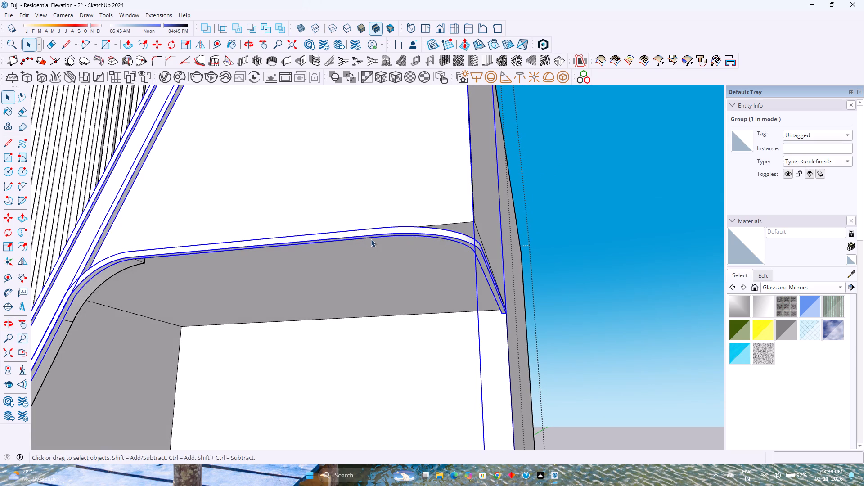
pyautogui.rightClick(376, 236)
pyautogui.click(414, 264)
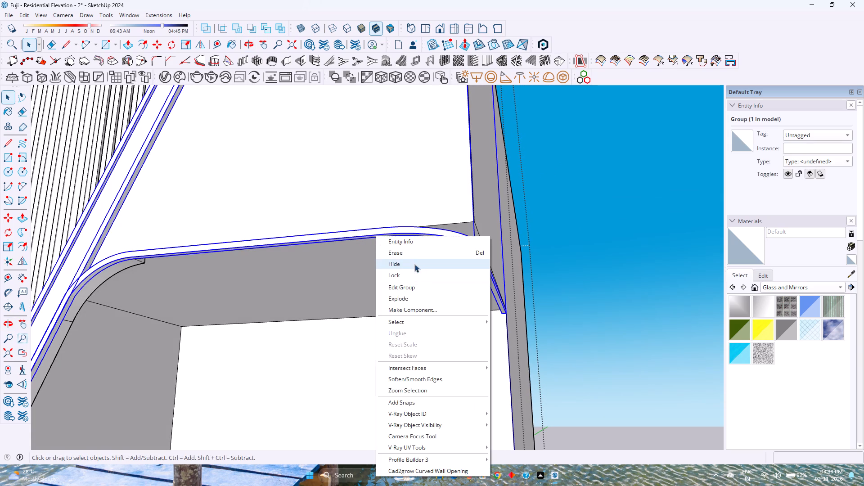
# Hide the vertical fluted panel group on the upper-floor front wall.
pyautogui.scroll(-4, 413, 261)
pyautogui.scroll(-6, 266, 239)
pyautogui.click(204, 233)
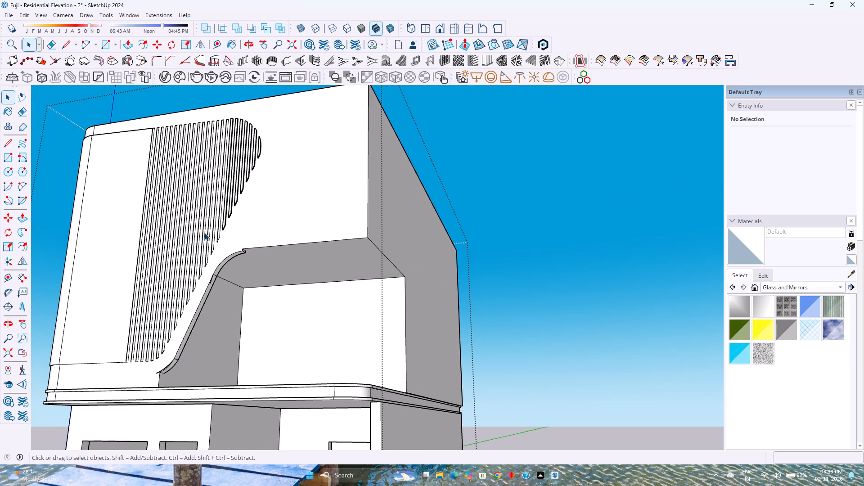
pyautogui.rightClick(203, 231)
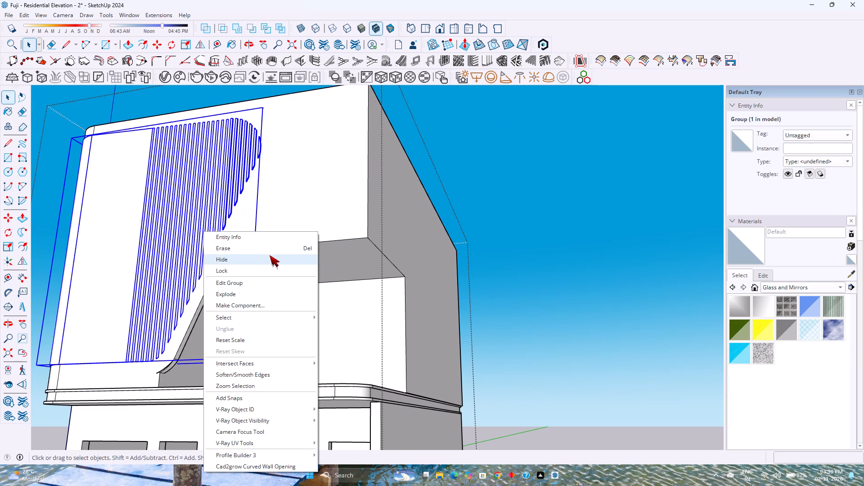
pyautogui.click(270, 255)
# Delete the stray arc below the upper curve of the recess opening's sloped wall edge.
pyautogui.moveTo(310, 248); pyautogui.dragTo(346, 202, button='middle')
pyautogui.middleClick(356, 197)
pyautogui.middleClick(358, 196)
pyautogui.scroll(3, 349, 217)
pyautogui.scroll(7, 192, 259)
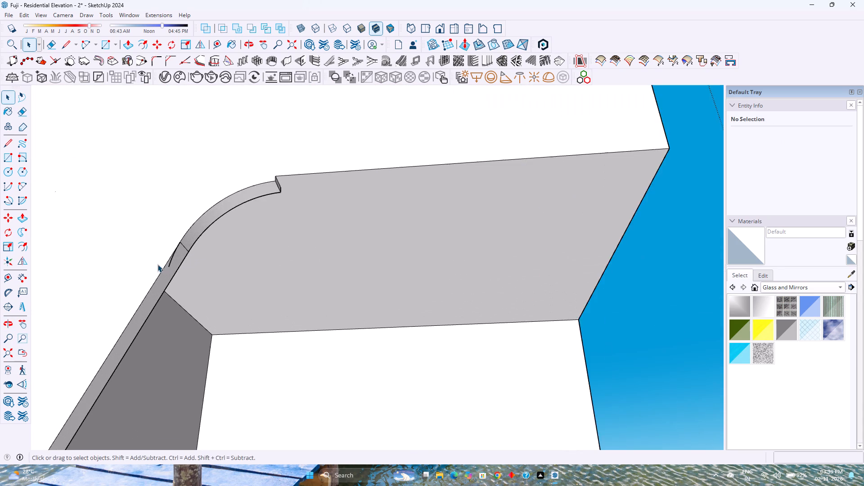
pyautogui.scroll(4, 157, 264)
pyautogui.click(173, 262)
pyautogui.click(173, 262)
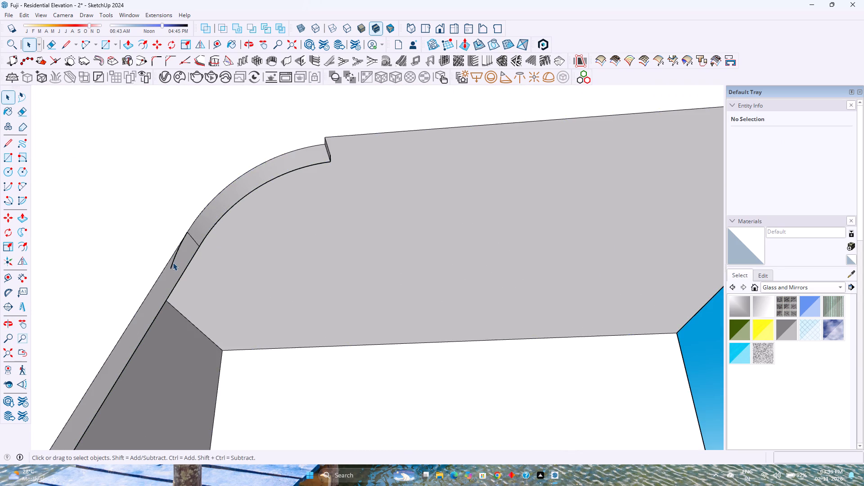
pyautogui.click(173, 262)
pyautogui.click(173, 264)
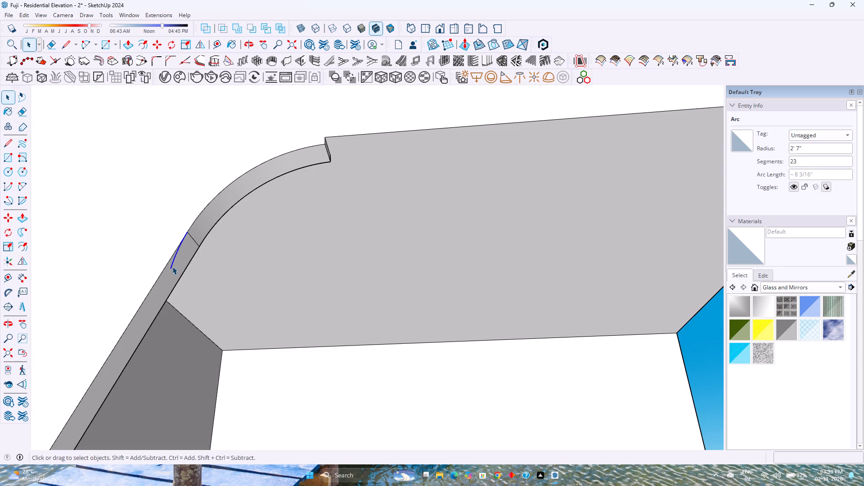
pyautogui.press('Delete')
# Delete the stray arc beside the lower curve of the recess opening's sloped wall edge.
pyautogui.scroll(-15, 175, 266)
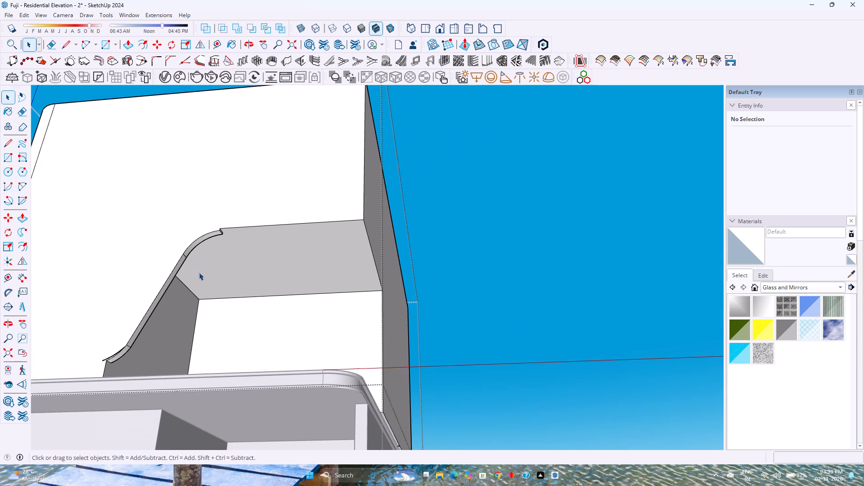
pyautogui.scroll(4, 99, 359)
pyautogui.moveTo(128, 354); pyautogui.dragTo(0, 440, button='middle')
pyautogui.moveTo(82, 397); pyautogui.dragTo(153, 446, button='middle')
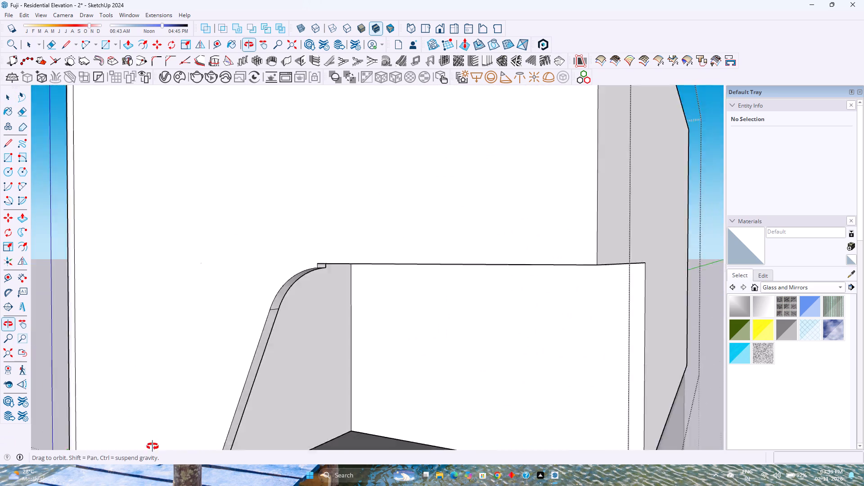
pyautogui.moveTo(153, 446); pyautogui.dragTo(391, 396, button='middle')
pyautogui.keyDown('shift'); pyautogui.moveTo(387, 362); pyautogui.dragTo(140, 324, button='middle'); pyautogui.keyUp('shift')
pyautogui.moveTo(184, 332); pyautogui.dragTo(269, 382, button='middle')
pyautogui.keyDown('shift'); pyautogui.moveTo(626, 363); pyautogui.dragTo(494, 339, button='middle'); pyautogui.keyUp('shift')
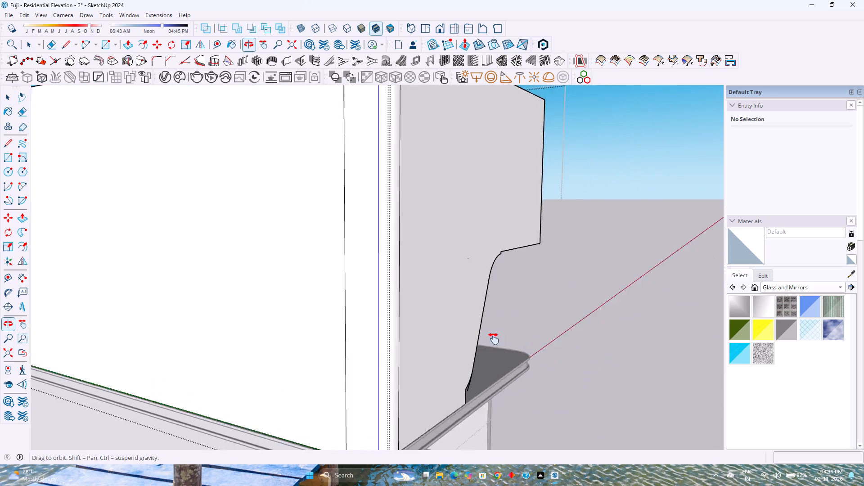
pyautogui.keyDown('shift'); pyautogui.moveTo(494, 339); pyautogui.dragTo(431, 326, button='middle'); pyautogui.keyUp('shift')
pyautogui.scroll(4, 312, 353)
pyautogui.moveTo(292, 355); pyautogui.dragTo(383, 405, button='middle')
pyautogui.scroll(2, 312, 372)
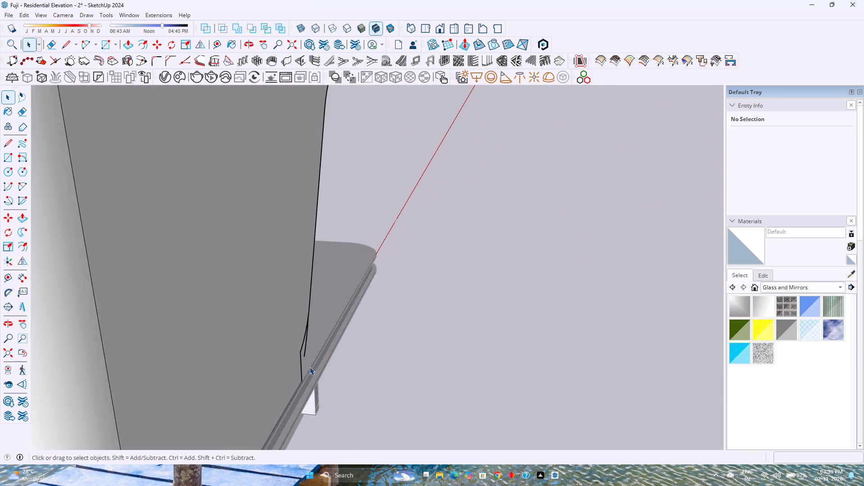
pyautogui.scroll(2, 310, 367)
pyautogui.moveTo(315, 369); pyautogui.dragTo(331, 385, button='middle')
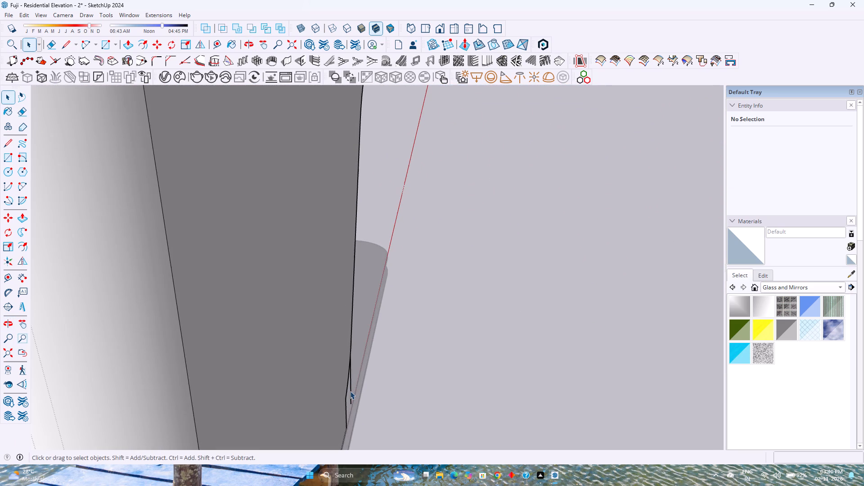
pyautogui.click(351, 392)
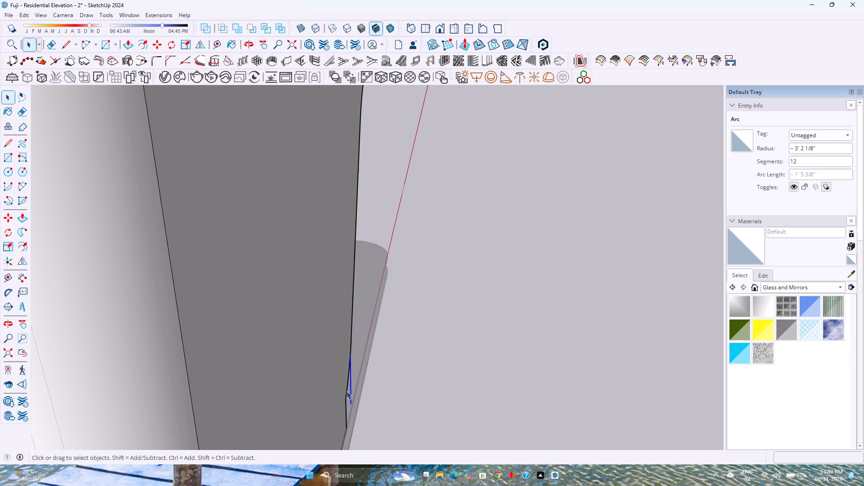
pyautogui.press('Delete')
# Examine the recess opening's sloped wall edge, its curved ends and the recess ceiling from the front.
pyautogui.scroll(-1, 383, 358)
pyautogui.moveTo(383, 358); pyautogui.dragTo(249, 340, button='middle')
pyautogui.middleClick(238, 338)
pyautogui.scroll(-5, 231, 327)
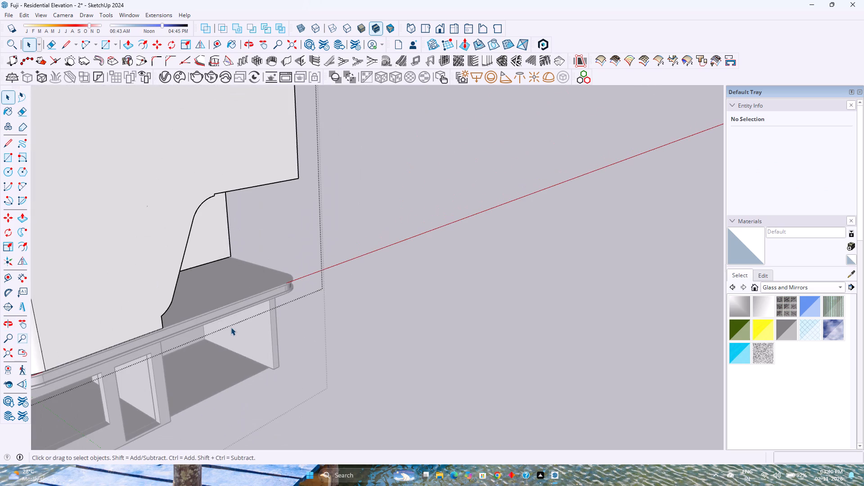
pyautogui.keyDown('shift'); pyautogui.moveTo(227, 309); pyautogui.dragTo(312, 366, button='middle'); pyautogui.keyUp('shift')
pyautogui.moveTo(308, 356); pyautogui.dragTo(174, 318, button='middle')
pyautogui.keyDown('shift'); pyautogui.moveTo(198, 304); pyautogui.dragTo(324, 367, button='middle'); pyautogui.keyUp('shift')
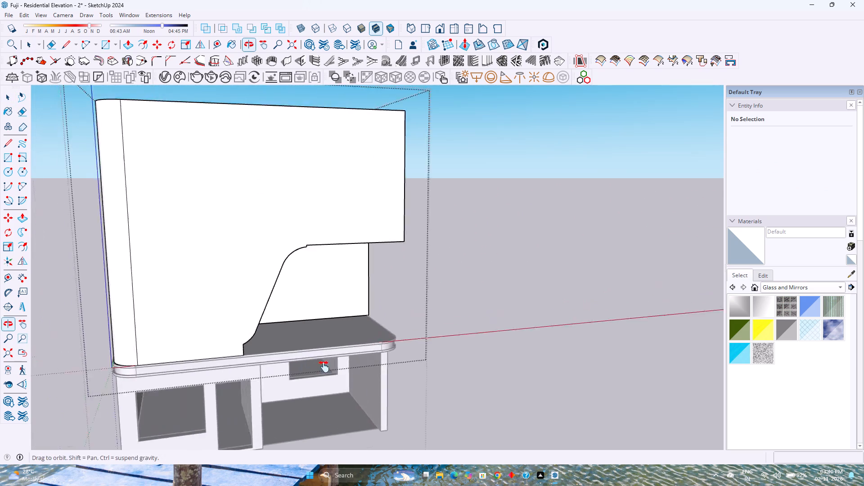
pyautogui.keyDown('shift'); pyautogui.moveTo(324, 367); pyautogui.dragTo(348, 382, button='middle'); pyautogui.keyUp('shift')
pyautogui.moveTo(363, 365); pyautogui.dragTo(234, 323, button='middle')
pyautogui.scroll(6, 261, 303)
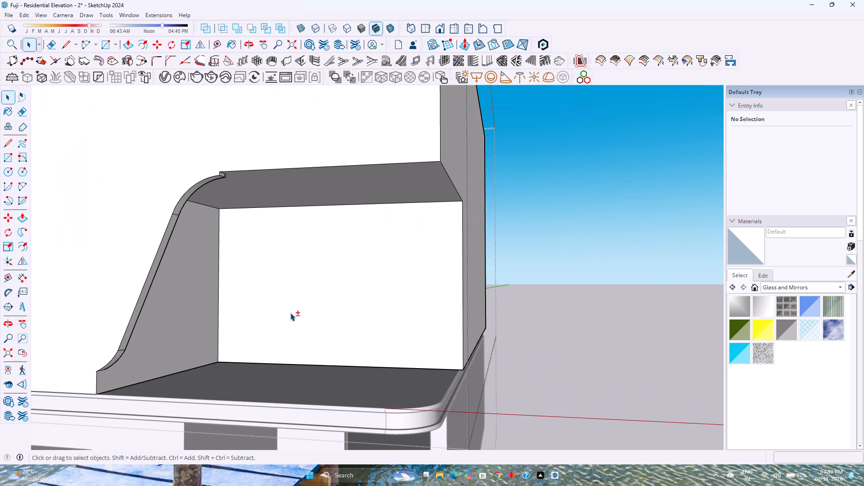
# Place two guides on the recess ceiling's outer corner, 2' in from its side edge and 2' in from its front edge.
pyautogui.keyDown('shift'); pyautogui.moveTo(284, 329); pyautogui.dragTo(261, 375, button='middle'); pyautogui.keyUp('shift')
pyautogui.moveTo(247, 365); pyautogui.dragTo(261, 326, button='middle')
pyautogui.keyDown('shift'); pyautogui.moveTo(288, 300); pyautogui.dragTo(253, 430, button='middle'); pyautogui.keyUp('shift')
pyautogui.scroll(-1, 350, 284)
pyautogui.keyDown('shift'); pyautogui.moveTo(348, 292); pyautogui.dragTo(346, 296, button='middle'); pyautogui.keyUp('shift')
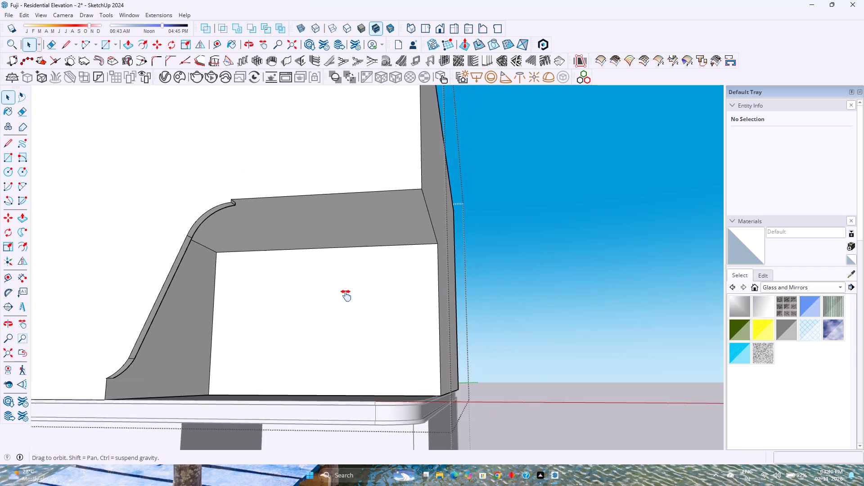
pyautogui.keyDown('shift'); pyautogui.moveTo(346, 296); pyautogui.dragTo(254, 438, button='middle'); pyautogui.keyUp('shift')
pyautogui.moveTo(243, 405); pyautogui.dragTo(384, 284, button='middle')
pyautogui.keyDown('shift'); pyautogui.moveTo(457, 237); pyautogui.dragTo(214, 468, button='middle'); pyautogui.keyUp('shift')
pyautogui.moveTo(286, 387); pyautogui.dragTo(225, 392, button='middle')
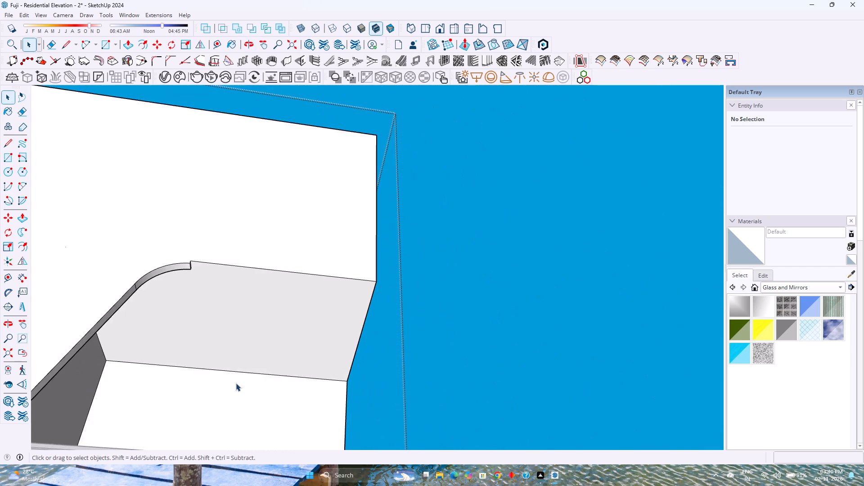
pyautogui.scroll(3, 297, 338)
pyautogui.click(218, 40)
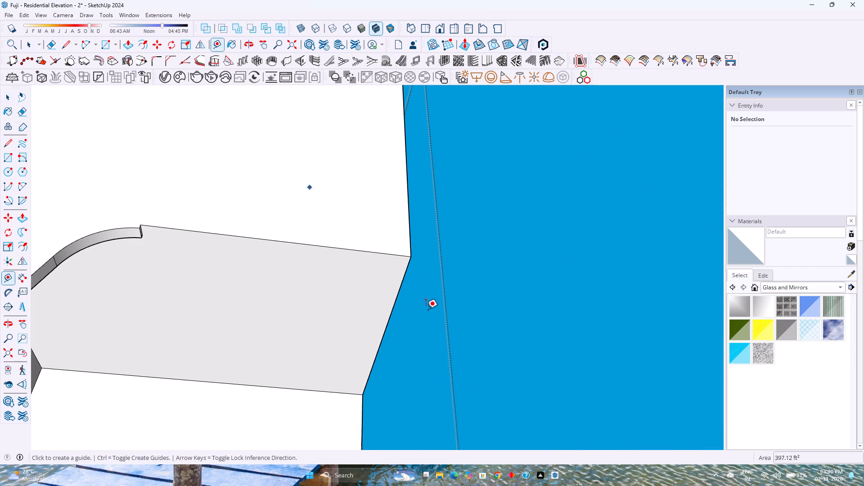
pyautogui.click(392, 307)
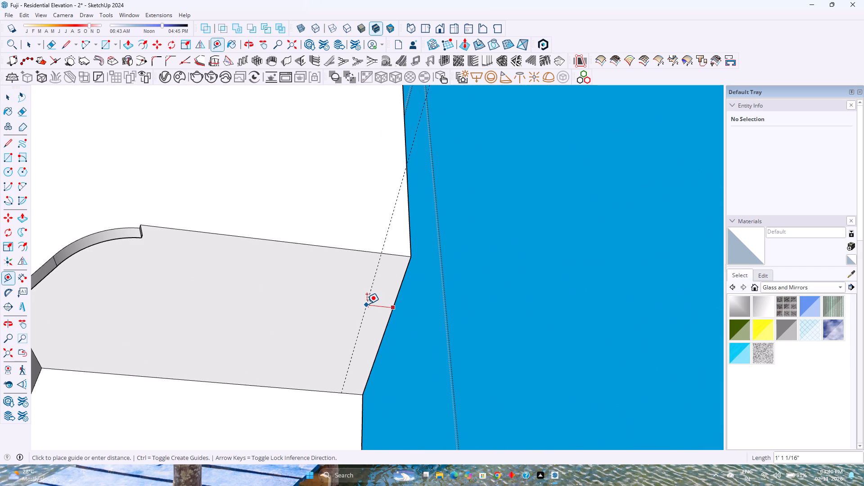
pyautogui.write("2'")
pyautogui.press('Return')
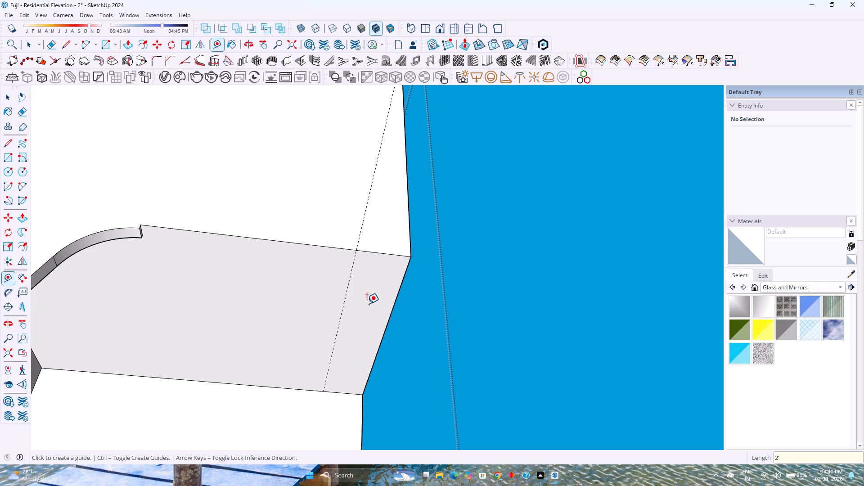
pyautogui.click(302, 245)
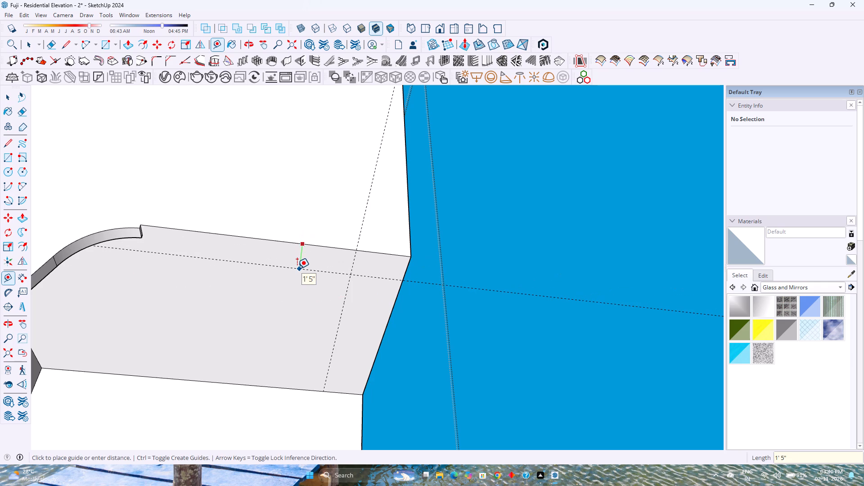
pyautogui.write("2'")
pyautogui.press('Return')
# Draw a tangent arc with 2' radius across the ceiling's outer corner, between the points where the guides meet its edges.
pyautogui.press('a')
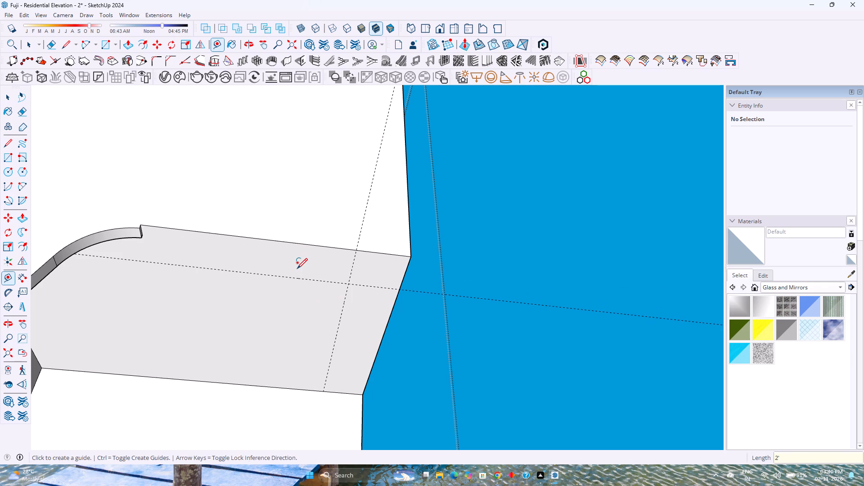
pyautogui.click(357, 250)
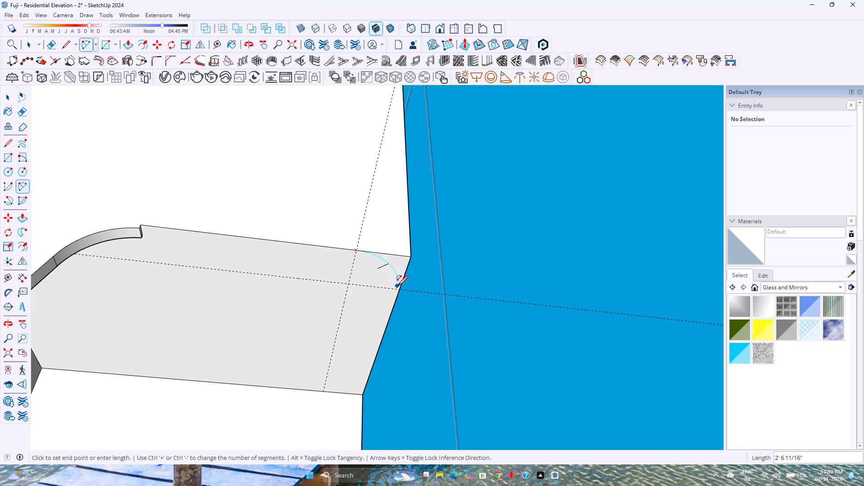
pyautogui.doubleClick(400, 288)
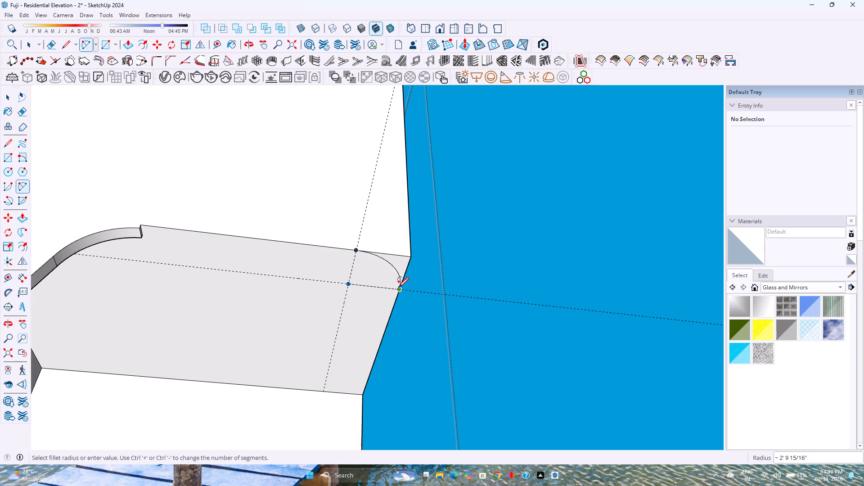
# Set the corner arc's segment count to 120.
pyautogui.press('space')
pyautogui.click(394, 267)
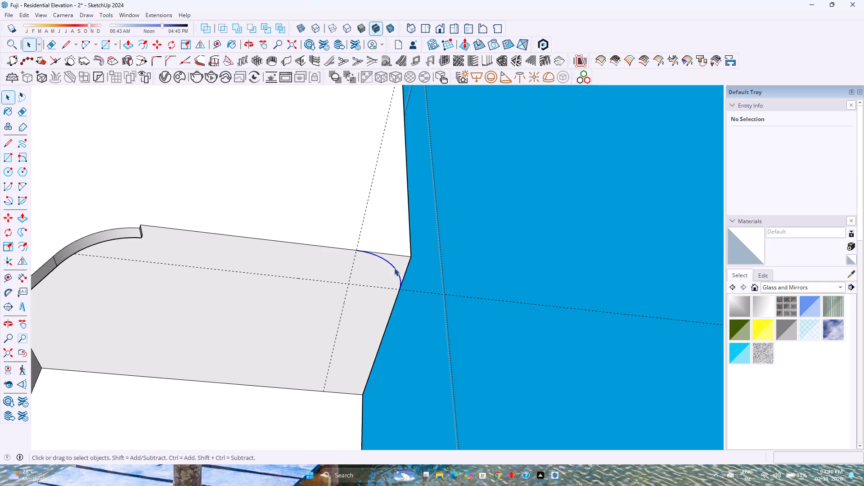
pyautogui.click(805, 155)
pyautogui.click(806, 160)
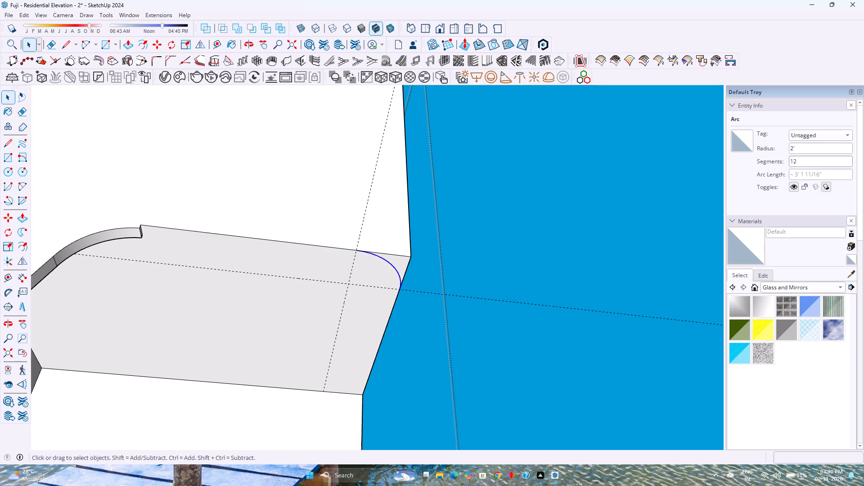
pyautogui.press('0')
pyautogui.press('Return')
# Push the small face outside the corner arc up through the full wall height, about 12', to round the wall's vertical corner.
pyautogui.press('p')
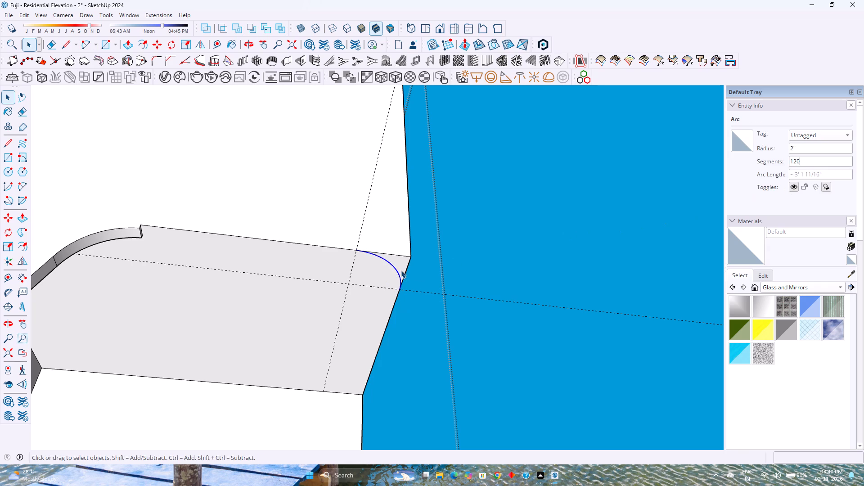
pyautogui.click(400, 269)
pyautogui.press('p')
pyautogui.click(401, 268)
pyautogui.scroll(-3, 404, 234)
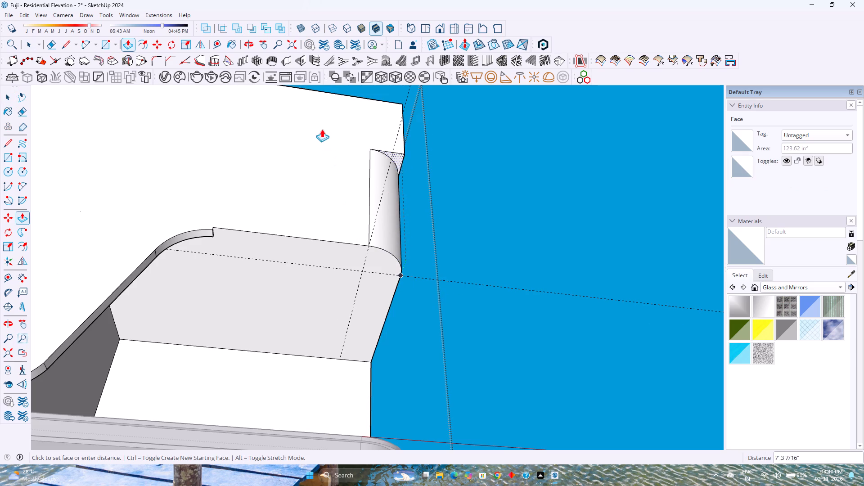
pyautogui.moveTo(402, 131); pyautogui.dragTo(374, 255, button='middle')
pyautogui.middleClick(374, 255)
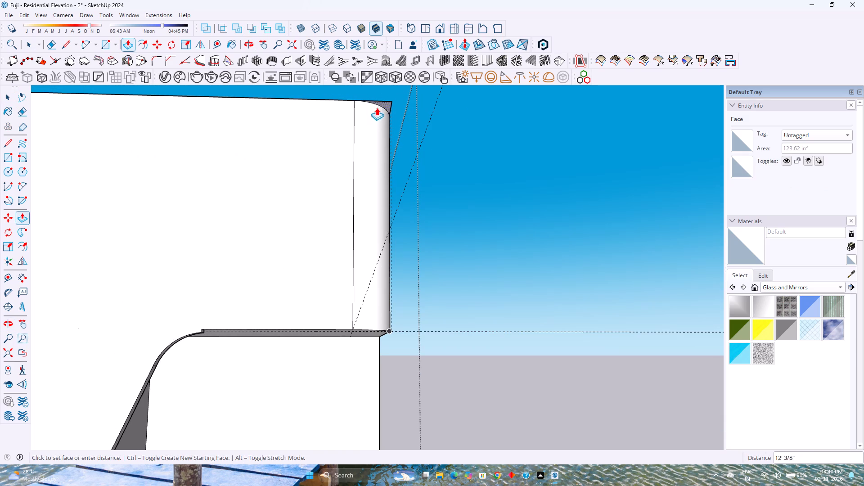
pyautogui.click(378, 105)
# Examine the rounded wall corner from the front, from above along the wall rim, and from below at the recess ceiling.
pyautogui.moveTo(378, 105); pyautogui.dragTo(367, 227, button='middle')
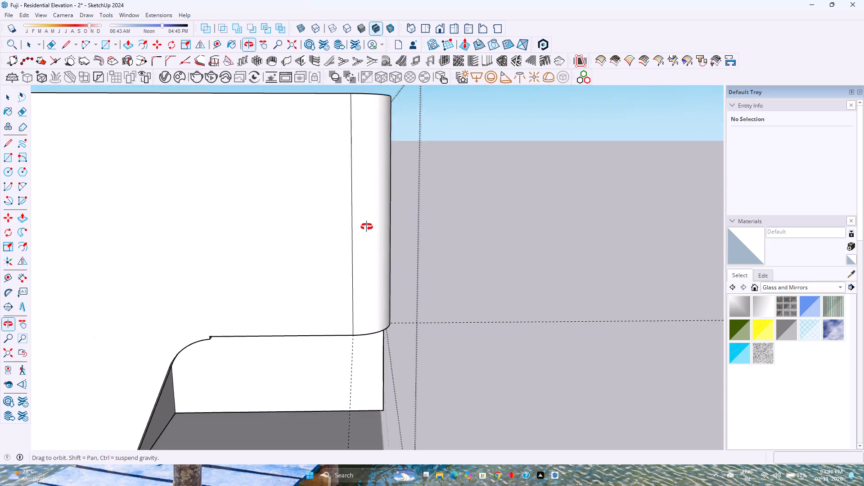
pyautogui.moveTo(367, 227); pyautogui.dragTo(365, 241, button='middle')
pyautogui.scroll(-5, 360, 224)
pyautogui.moveTo(357, 222); pyautogui.dragTo(361, 321, button='middle')
pyautogui.scroll(6, 367, 147)
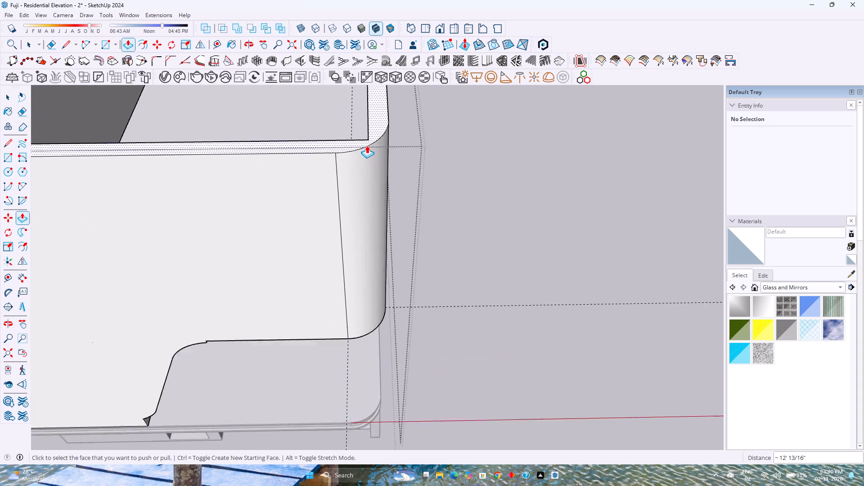
pyautogui.scroll(6, 367, 145)
pyautogui.scroll(-2, 358, 145)
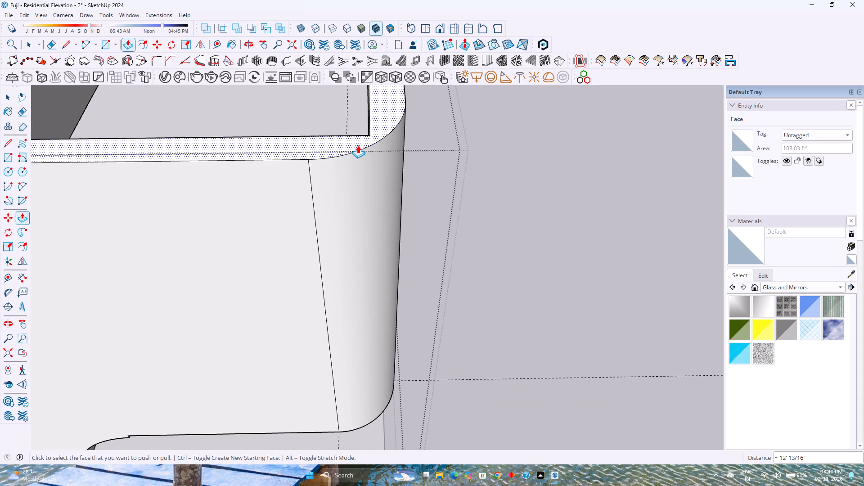
pyautogui.scroll(-1, 358, 145)
pyautogui.keyDown('shift'); pyautogui.moveTo(357, 144); pyautogui.dragTo(361, 255, button='middle'); pyautogui.keyUp('shift')
pyautogui.scroll(-3, 353, 228)
pyautogui.moveTo(353, 232); pyautogui.dragTo(442, 241, button='middle')
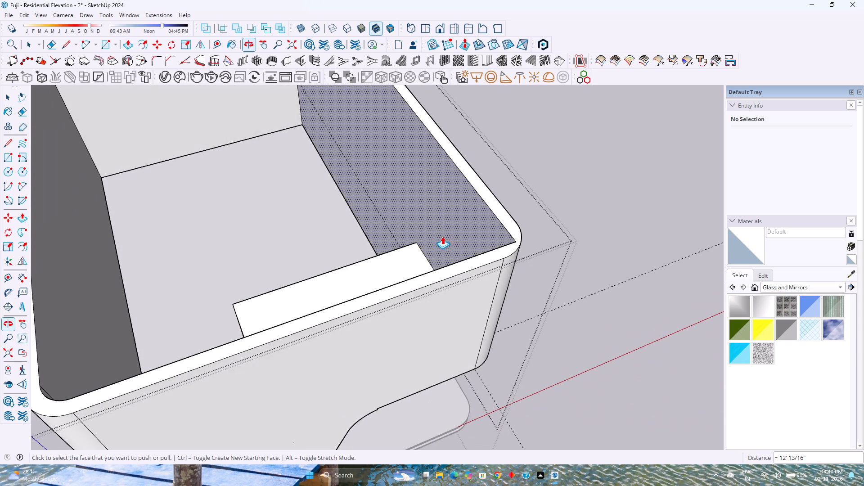
pyautogui.moveTo(469, 248); pyautogui.dragTo(387, 255, button='middle')
pyautogui.scroll(-5, 395, 256)
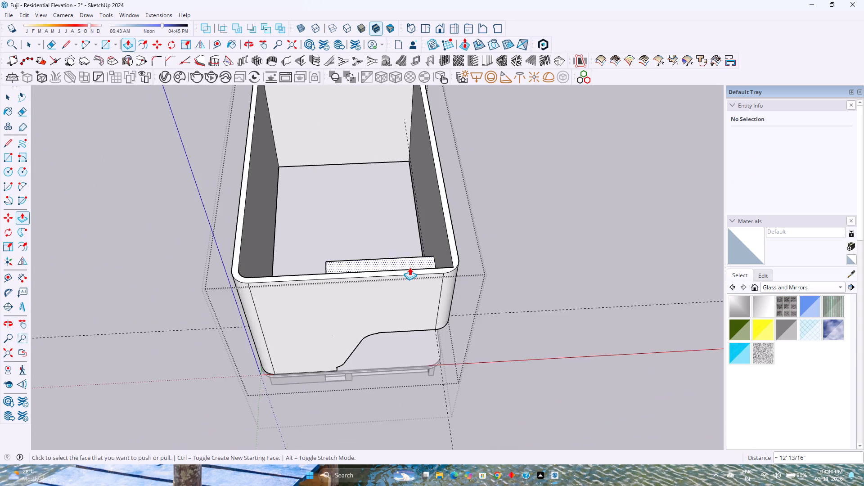
pyautogui.moveTo(409, 267); pyautogui.dragTo(380, 308, button='middle')
pyautogui.scroll(10, 427, 317)
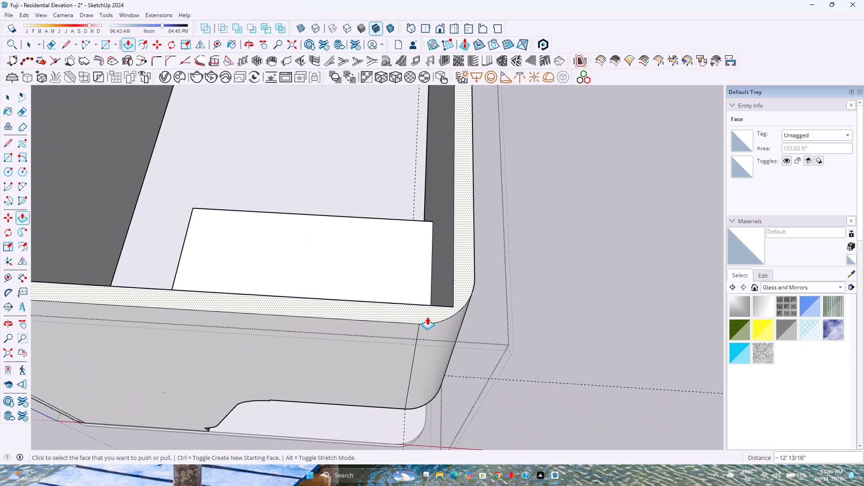
pyautogui.scroll(5, 427, 317)
pyautogui.moveTo(427, 327); pyautogui.dragTo(413, 275, button='middle')
pyautogui.scroll(-5, 415, 270)
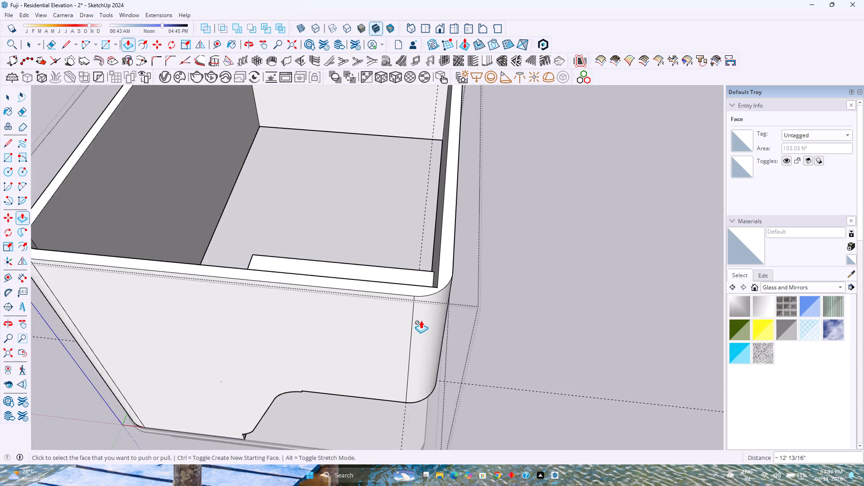
pyautogui.moveTo(417, 328); pyautogui.dragTo(415, 241, button='middle')
pyautogui.scroll(-4, 417, 290)
pyautogui.moveTo(413, 357); pyautogui.dragTo(414, 247, button='middle')
pyautogui.moveTo(411, 324); pyautogui.dragTo(426, 237, button='middle')
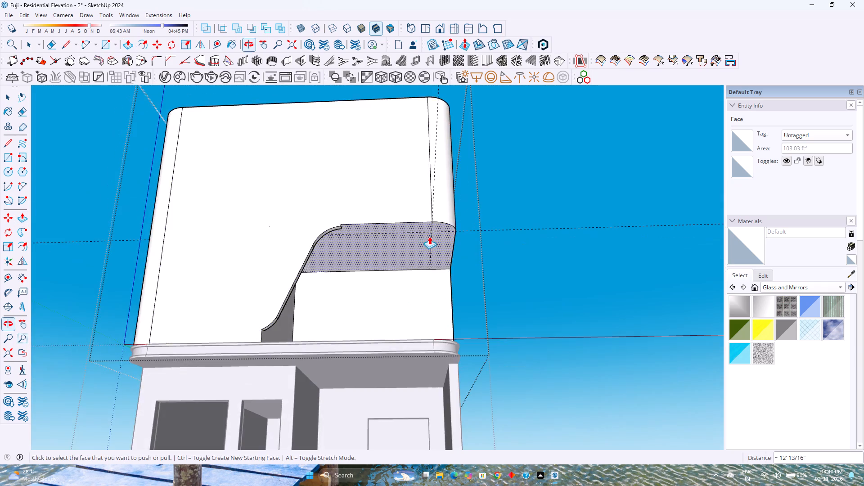
pyautogui.scroll(11, 431, 237)
pyautogui.press('space')
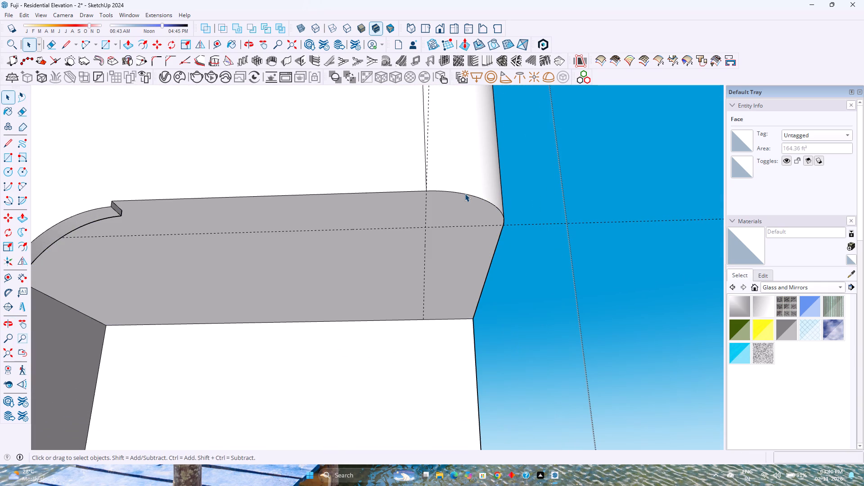
pyautogui.click(466, 195)
pyautogui.moveTo(477, 189); pyautogui.dragTo(477, 301, button='middle')
pyautogui.scroll(-5, 464, 265)
pyautogui.moveTo(442, 211); pyautogui.dragTo(441, 317, button='middle')
pyautogui.keyDown('shift'); pyautogui.moveTo(467, 207); pyautogui.dragTo(431, 357, button='middle'); pyautogui.keyUp('shift')
pyautogui.moveTo(454, 262); pyautogui.dragTo(421, 389, button='middle')
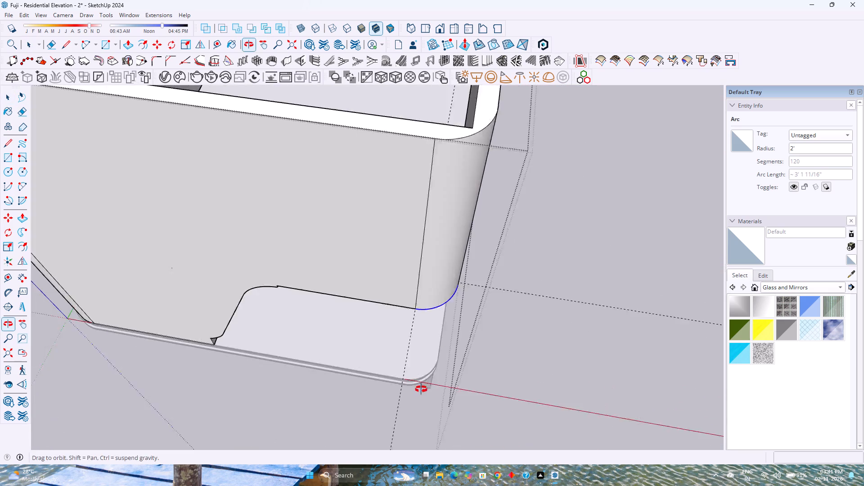
pyautogui.moveTo(421, 389); pyautogui.dragTo(416, 406, button='middle')
pyautogui.keyDown('shift'); pyautogui.moveTo(475, 194); pyautogui.dragTo(425, 315, button='middle'); pyautogui.keyUp('shift')
pyautogui.middleClick(425, 315)
# Offset the outer edge of the wall's top rim face 9" inward around the rounded corner.
pyautogui.click(432, 282)
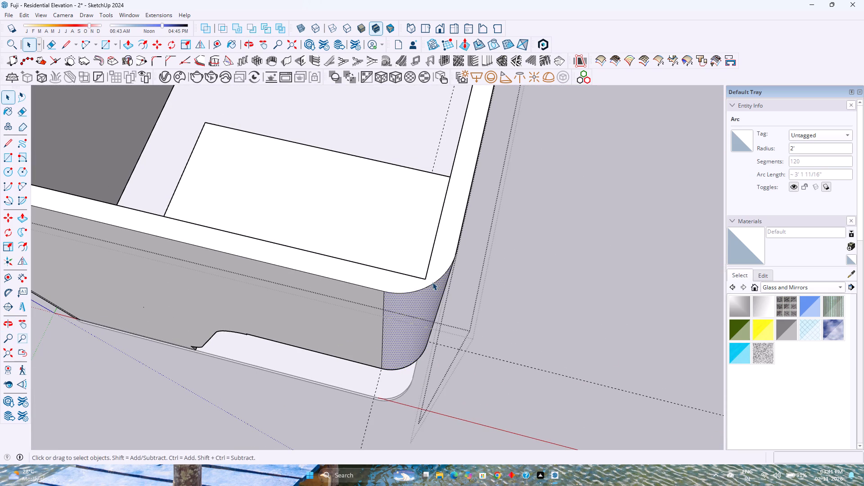
pyautogui.click(446, 270)
pyautogui.scroll(3, 446, 271)
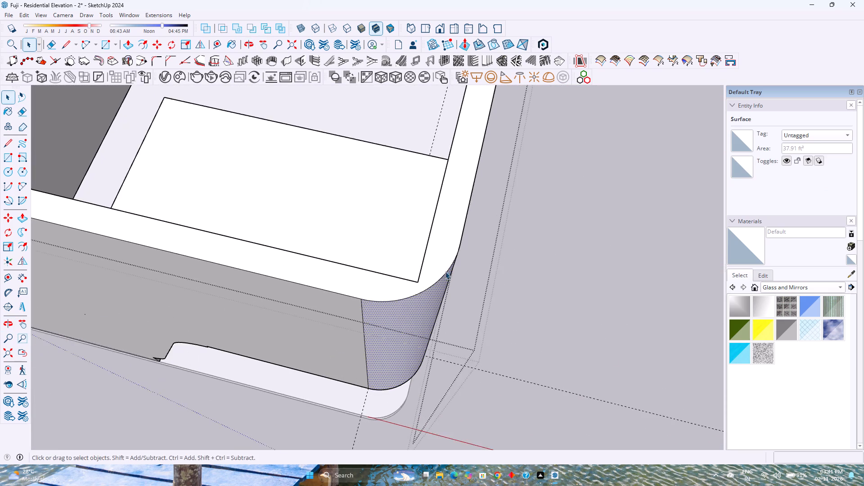
pyautogui.scroll(4, 445, 271)
pyautogui.moveTo(428, 283); pyautogui.dragTo(425, 350, button='middle')
pyautogui.click(384, 300)
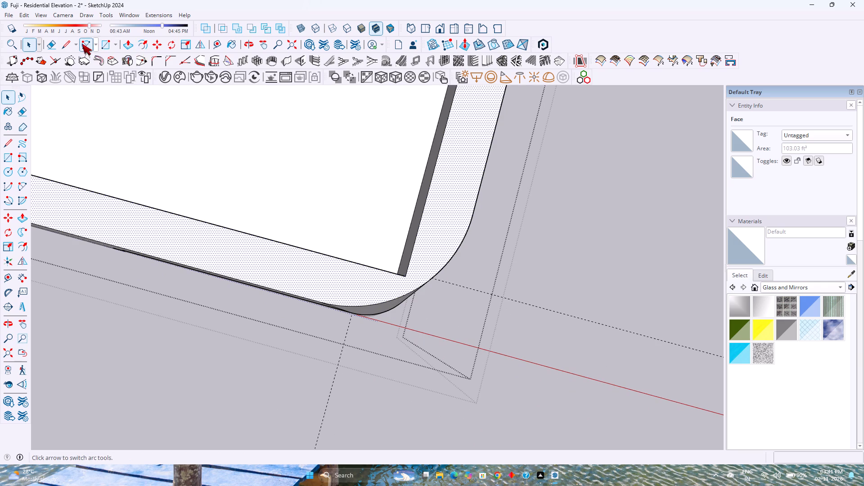
pyautogui.click(138, 45)
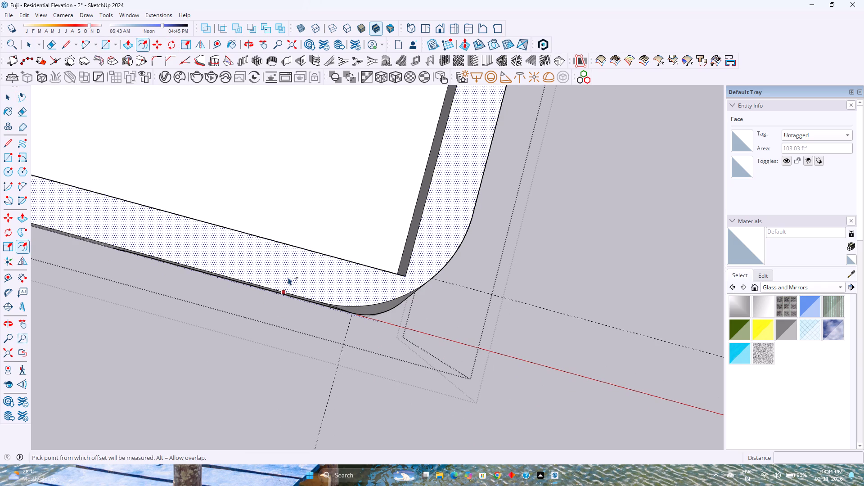
pyautogui.click(287, 283)
pyautogui.click(256, 238)
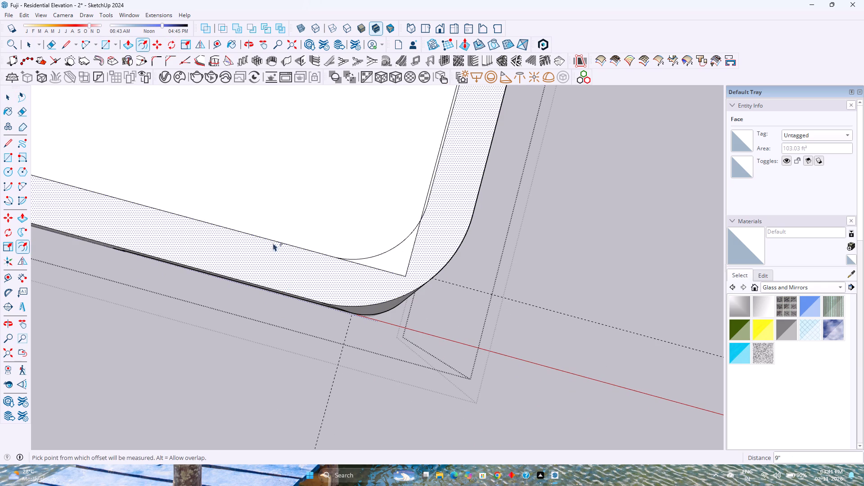
pyautogui.press('space')
# Delete the large face covering the open interior inside the offset outline.
pyautogui.click(382, 235)
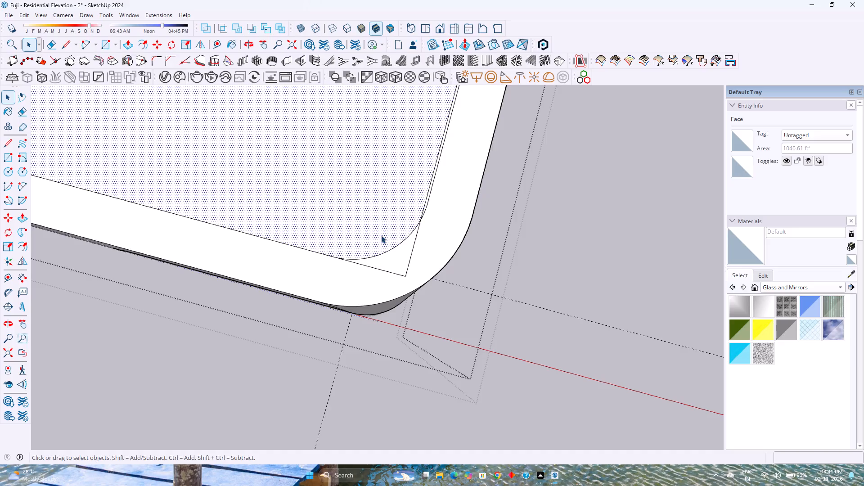
pyautogui.press('Delete')
# Delete the leftover offset arc piece and the straight offset line beside the side wall's inner edge at the rounded corner.
pyautogui.moveTo(389, 235); pyautogui.dragTo(400, 241, button='middle')
pyautogui.scroll(3, 411, 241)
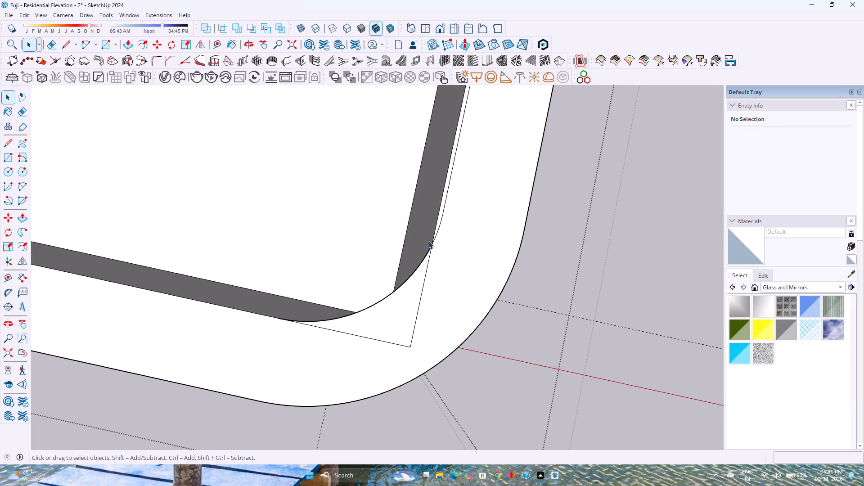
pyautogui.scroll(2, 429, 241)
pyautogui.click(438, 234)
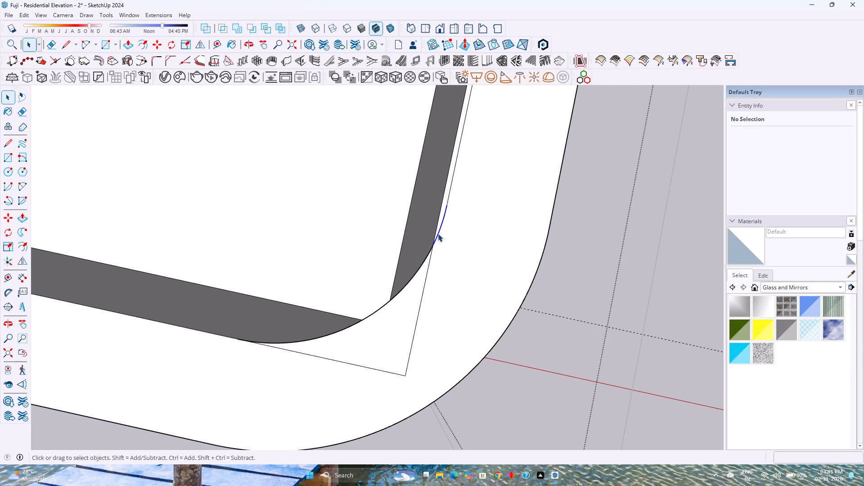
pyautogui.press('Delete')
pyautogui.click(449, 198)
pyautogui.doubleClick(449, 198)
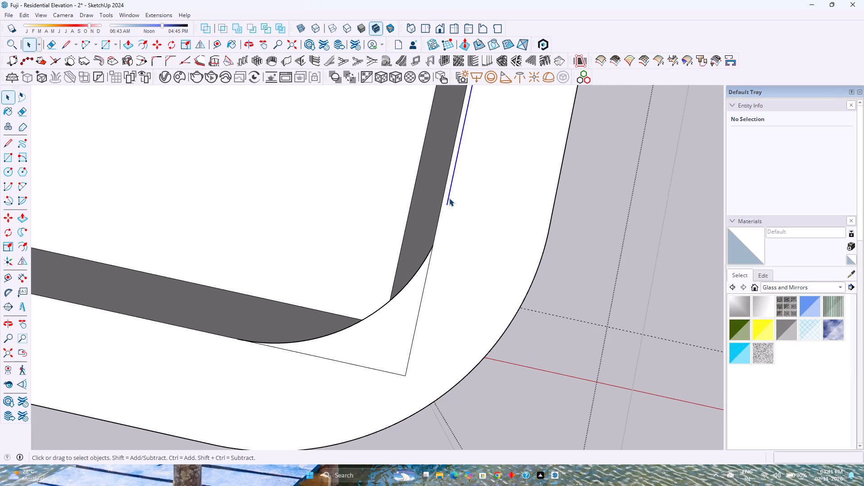
pyautogui.doubleClick(449, 198)
pyautogui.press('Delete')
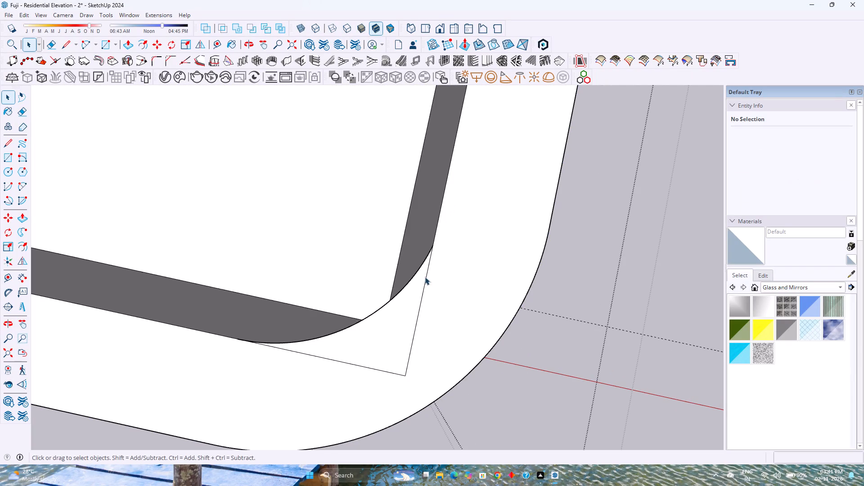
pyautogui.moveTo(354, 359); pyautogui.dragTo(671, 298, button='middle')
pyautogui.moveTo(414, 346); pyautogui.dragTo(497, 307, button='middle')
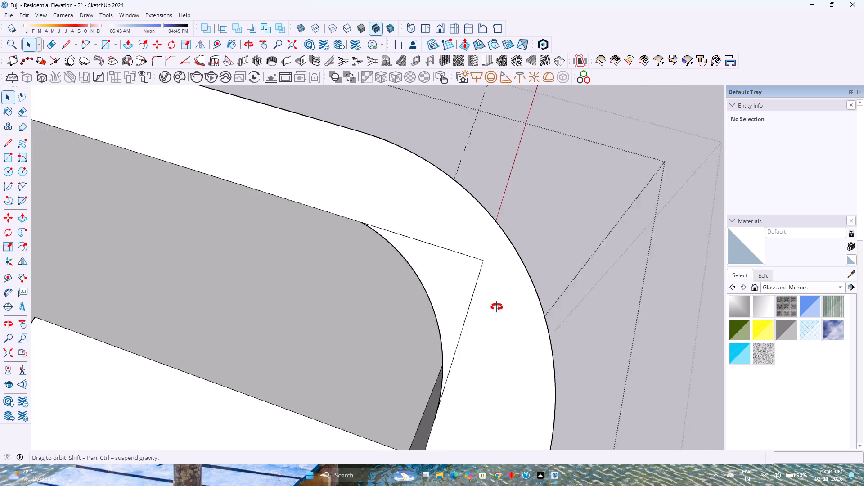
# Push/Pull the small leftover rim face between the inner arc and the old square corner 11' 6" down to the interior floor.
pyautogui.moveTo(497, 307); pyautogui.dragTo(594, 262, button='middle')
pyautogui.press('p')
pyautogui.click(443, 268)
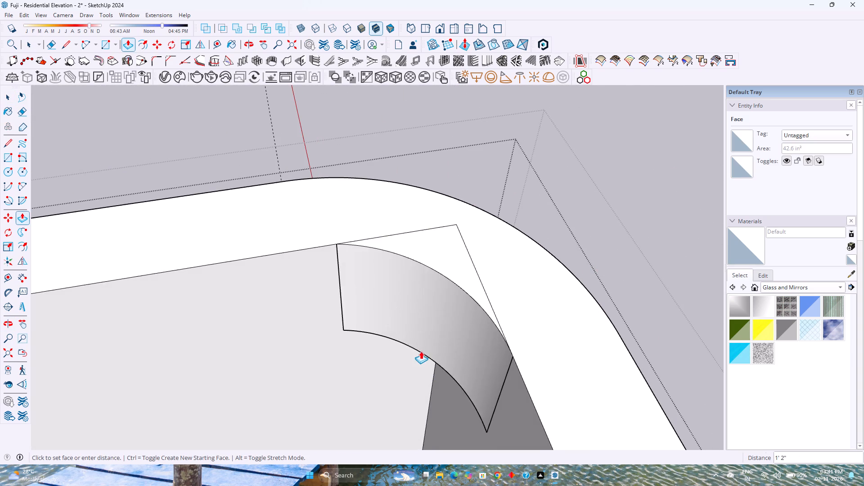
pyautogui.scroll(-3, 420, 351)
pyautogui.keyDown('shift'); pyautogui.moveTo(405, 374); pyautogui.dragTo(424, 315, button='middle'); pyautogui.keyUp('shift')
pyautogui.keyDown('shift'); pyautogui.moveTo(439, 295); pyautogui.dragTo(443, 290, button='middle'); pyautogui.keyUp('shift')
pyautogui.scroll(-8, 449, 283)
pyautogui.keyDown('shift'); pyautogui.moveTo(435, 379); pyautogui.dragTo(455, 306, button='middle'); pyautogui.keyUp('shift')
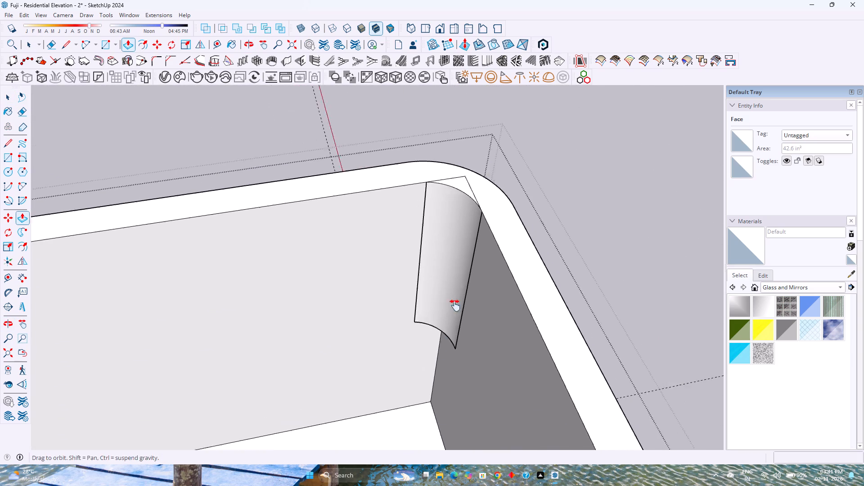
pyautogui.keyDown('shift'); pyautogui.moveTo(455, 306); pyautogui.dragTo(464, 292, button='middle'); pyautogui.keyUp('shift')
pyautogui.moveTo(468, 380); pyautogui.dragTo(461, 375, button='middle')
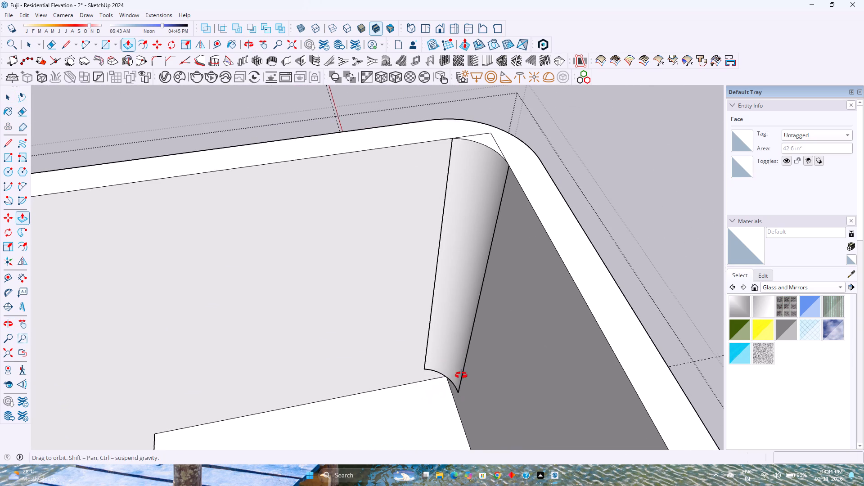
pyautogui.moveTo(461, 375); pyautogui.dragTo(316, 292, button='middle')
pyautogui.scroll(-9, 314, 289)
pyautogui.moveTo(405, 382); pyautogui.dragTo(325, 261, button='middle')
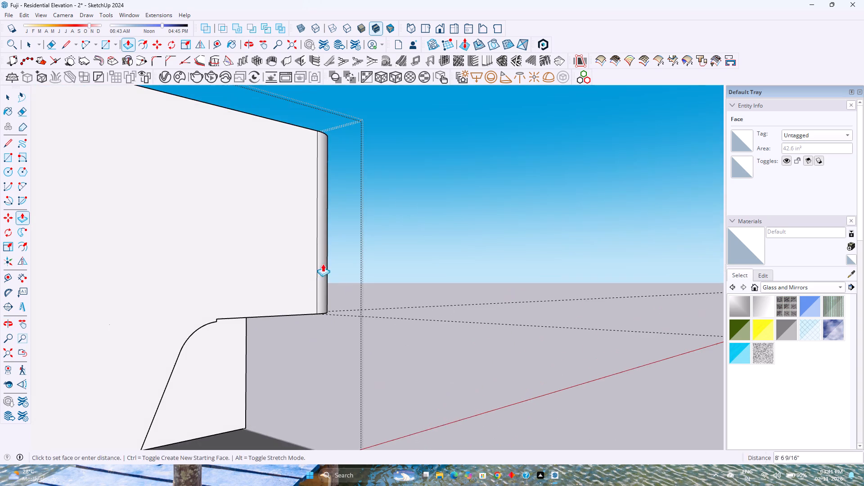
pyautogui.moveTo(307, 294); pyautogui.dragTo(357, 224, button='middle')
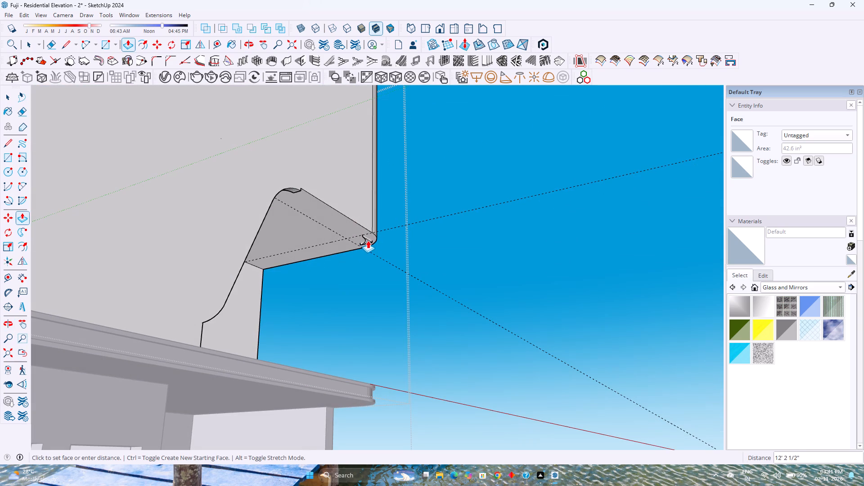
pyautogui.moveTo(365, 219); pyautogui.dragTo(352, 210, button='middle')
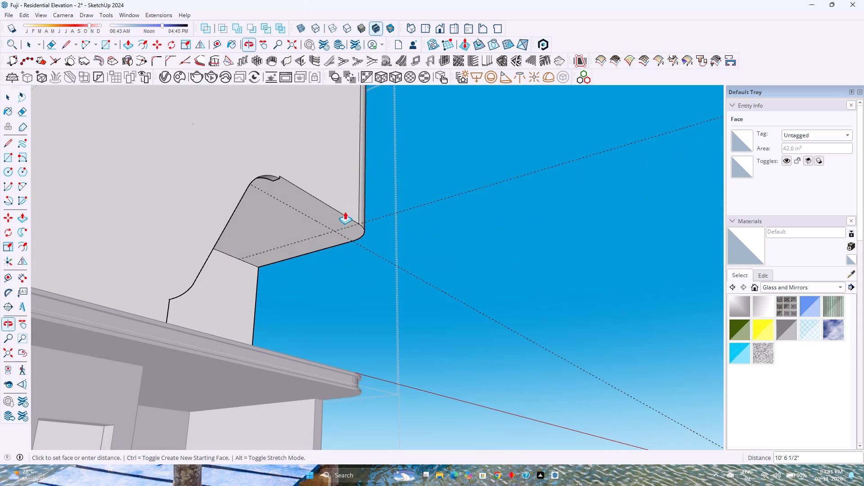
pyautogui.press('k')
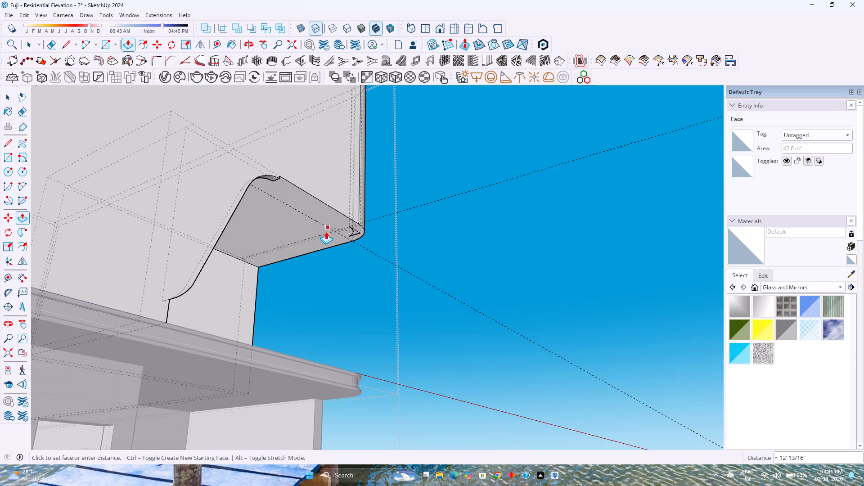
pyautogui.scroll(7, 326, 231)
pyautogui.scroll(-1, 328, 231)
pyautogui.moveTo(328, 231); pyautogui.dragTo(408, 202, button='middle')
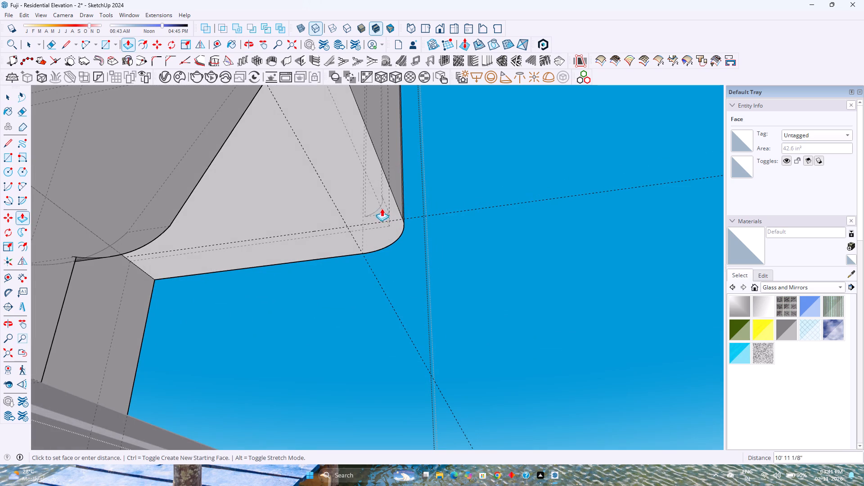
pyautogui.scroll(12, 377, 200)
pyautogui.moveTo(361, 203); pyautogui.dragTo(440, 262, button='middle')
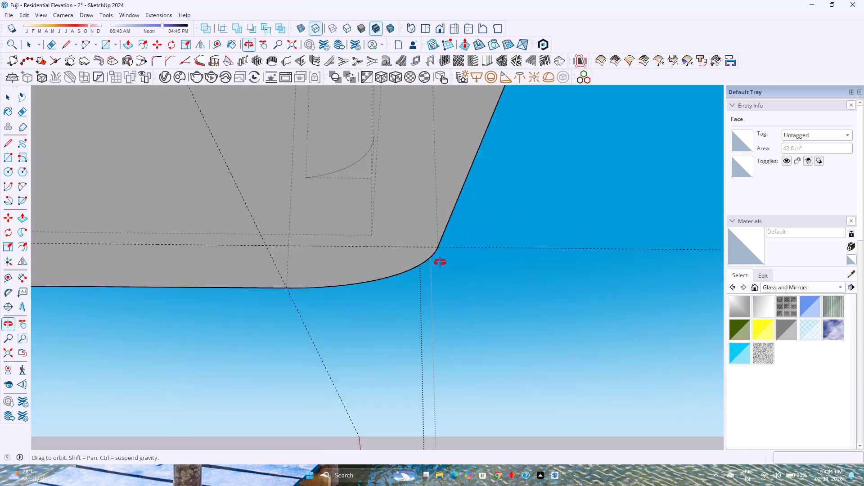
pyautogui.moveTo(440, 262); pyautogui.dragTo(510, 359, button='middle')
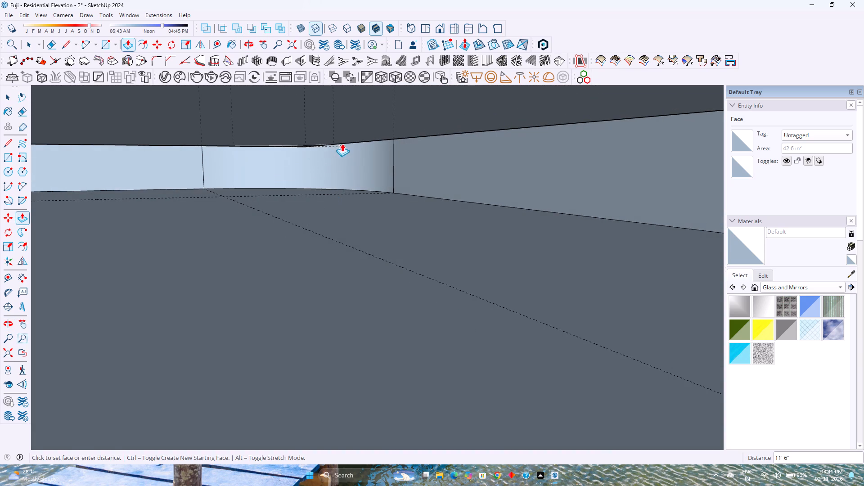
pyautogui.click(392, 138)
# Examine the extended inner corner where it meets the floor, from inside the walls and from below.
pyautogui.moveTo(379, 175); pyautogui.dragTo(361, 159, button='middle')
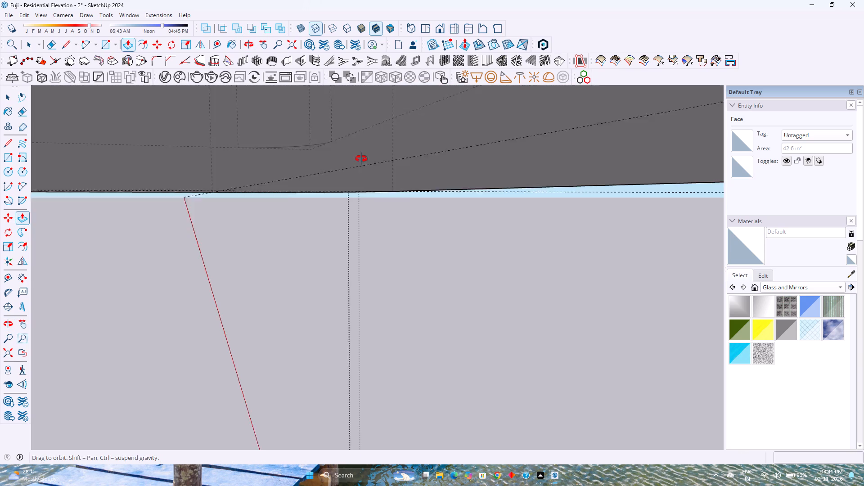
pyautogui.moveTo(361, 159); pyautogui.dragTo(354, 149, button='middle')
pyautogui.scroll(-1, 352, 146)
pyautogui.scroll(3, 349, 151)
pyautogui.moveTo(330, 158); pyautogui.dragTo(338, 163, button='middle')
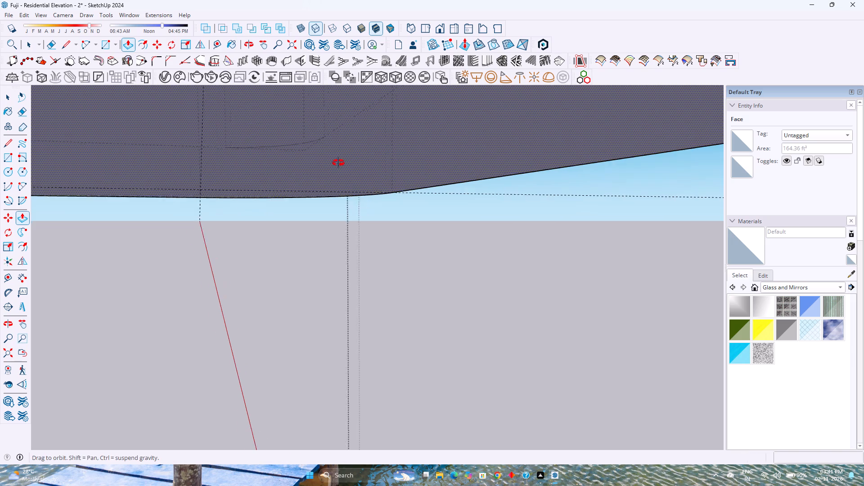
pyautogui.moveTo(338, 163); pyautogui.dragTo(378, 203, button='middle')
pyautogui.keyDown('shift'); pyautogui.moveTo(300, 161); pyautogui.dragTo(381, 286, button='middle'); pyautogui.keyUp('shift')
pyautogui.keyDown('shift'); pyautogui.moveTo(348, 246); pyautogui.dragTo(341, 238, button='middle'); pyautogui.keyUp('shift')
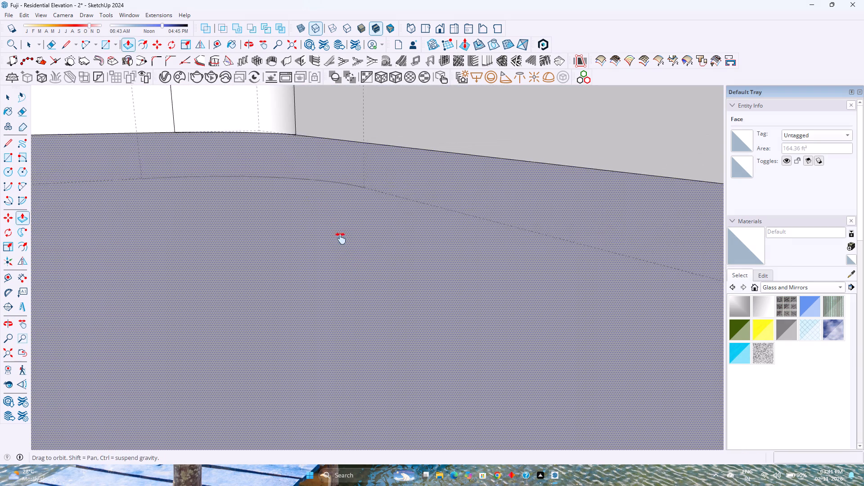
pyautogui.keyDown('shift'); pyautogui.moveTo(341, 238); pyautogui.dragTo(282, 152, button='middle'); pyautogui.keyUp('shift')
pyautogui.keyDown('shift'); pyautogui.moveTo(359, 261); pyautogui.dragTo(293, 180, button='middle'); pyautogui.keyUp('shift')
pyautogui.keyDown('shift'); pyautogui.moveTo(292, 177); pyautogui.dragTo(288, 170, button='middle'); pyautogui.keyUp('shift')
pyautogui.keyDown('shift'); pyautogui.moveTo(284, 165); pyautogui.dragTo(282, 159, button='middle'); pyautogui.keyUp('shift')
pyautogui.keyDown('shift'); pyautogui.middleClick(282, 159); pyautogui.keyUp('shift')
pyautogui.keyDown('shift'); pyautogui.scroll(1, 280, 154); pyautogui.keyUp('shift')
pyautogui.scroll(-8, 282, 155)
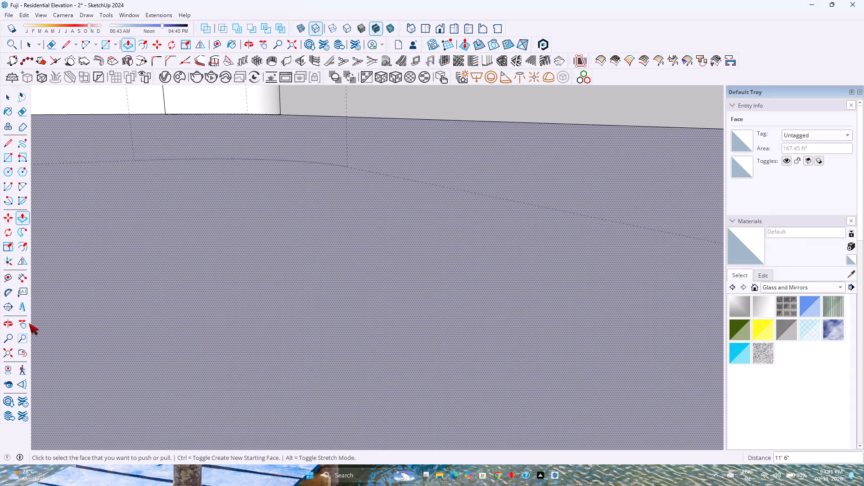
# Erase the two leftover straight edges of the old square inner corner on the wall's top rim.
pyautogui.click(4, 351)
pyautogui.press('k')
pyautogui.moveTo(396, 148); pyautogui.dragTo(355, 280, button='middle')
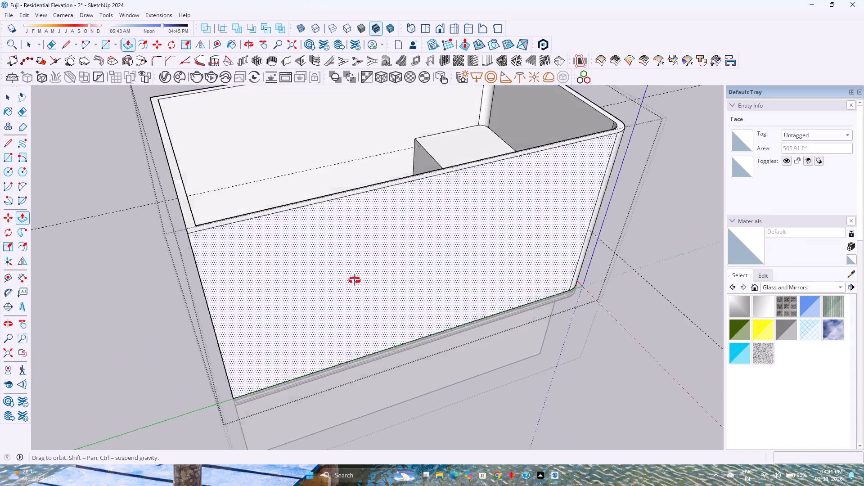
pyautogui.moveTo(355, 280); pyautogui.dragTo(358, 277, button='middle')
pyautogui.keyDown('shift'); pyautogui.moveTo(431, 157); pyautogui.dragTo(224, 479, button='middle'); pyautogui.keyUp('shift')
pyautogui.scroll(12, 310, 395)
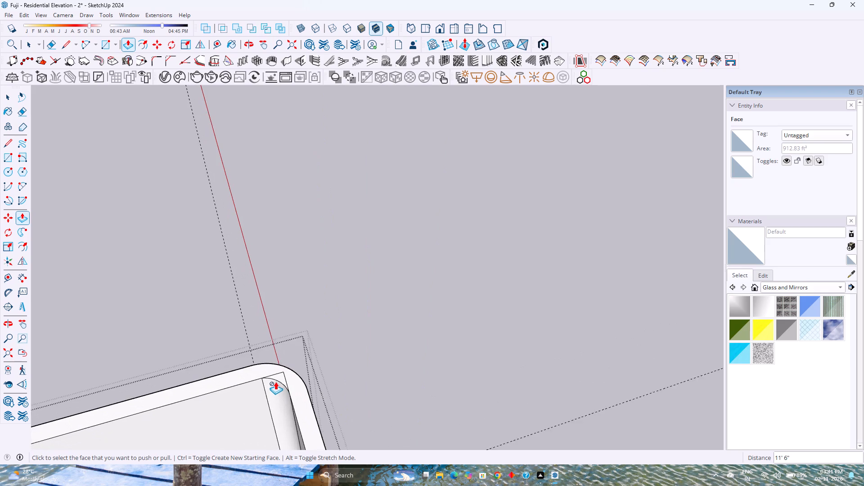
pyautogui.scroll(4, 275, 382)
pyautogui.press('e')
pyautogui.scroll(3, 276, 360)
pyautogui.click(281, 371)
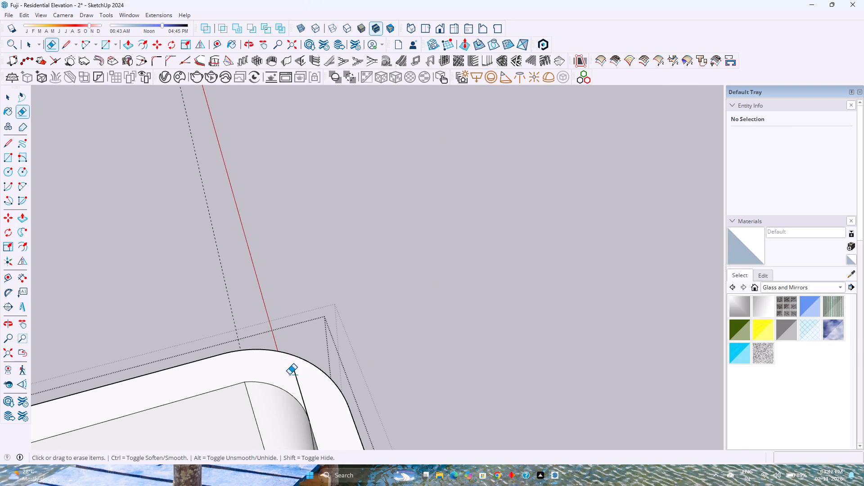
pyautogui.click(297, 378)
pyautogui.scroll(-5, 294, 377)
pyautogui.keyDown('shift'); pyautogui.moveTo(288, 386); pyautogui.dragTo(301, 319, button='middle'); pyautogui.keyUp('shift')
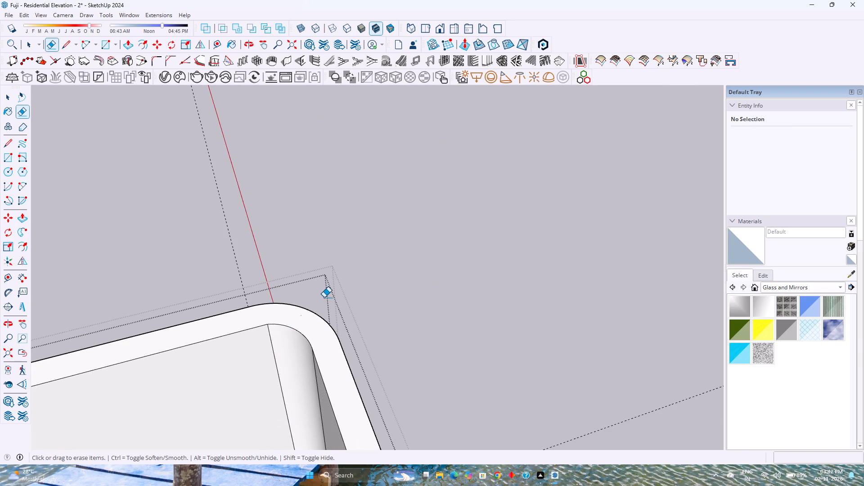
pyautogui.press('space')
# Examine the rounded wall corners inside and outside, along the top rim and from the front.
pyautogui.scroll(-5, 351, 306)
pyautogui.moveTo(398, 322); pyautogui.dragTo(264, 311, button='middle')
pyautogui.scroll(-5, 261, 299)
pyautogui.moveTo(367, 329); pyautogui.dragTo(156, 333, button='middle')
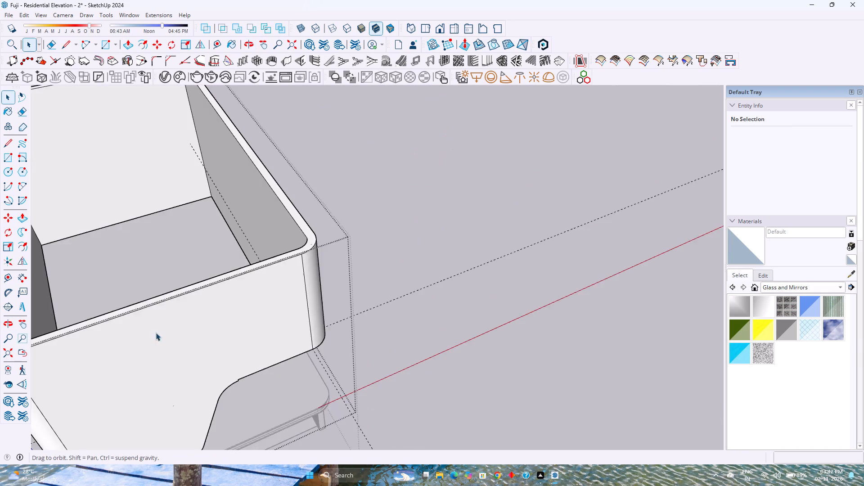
pyautogui.moveTo(156, 333); pyautogui.dragTo(170, 333, button='middle')
pyautogui.keyDown('shift'); pyautogui.moveTo(199, 317); pyautogui.dragTo(356, 352, button='middle'); pyautogui.keyUp('shift')
pyautogui.moveTo(431, 359); pyautogui.dragTo(248, 385, button='middle')
pyautogui.scroll(6, 324, 294)
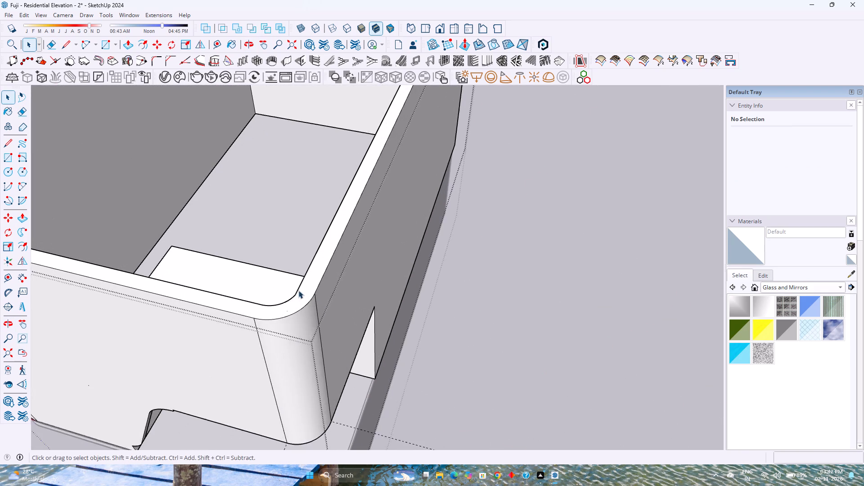
pyautogui.scroll(5, 298, 290)
pyautogui.scroll(-5, 292, 300)
pyautogui.keyDown('shift'); pyautogui.moveTo(292, 300); pyautogui.dragTo(316, 336, button='middle'); pyautogui.keyUp('shift')
pyautogui.scroll(-3, 324, 331)
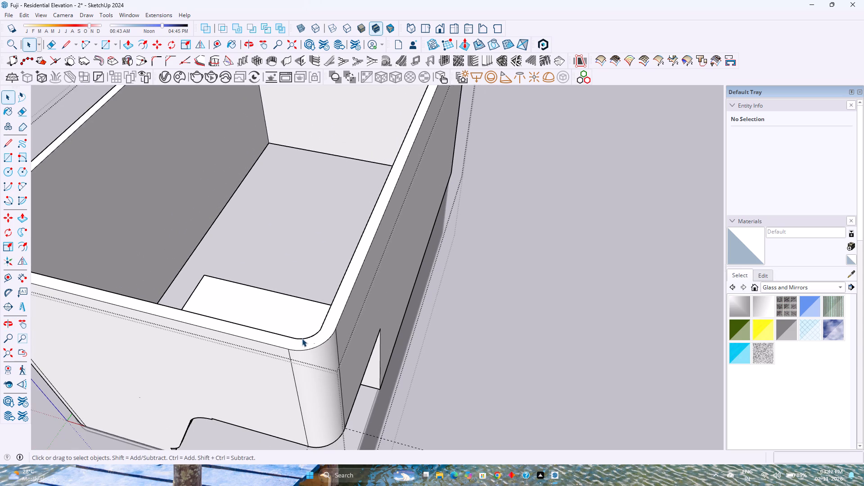
pyautogui.click(302, 338)
pyautogui.scroll(-4, 308, 337)
pyautogui.keyDown('shift'); pyautogui.moveTo(318, 352); pyautogui.dragTo(340, 394, button='middle'); pyautogui.keyUp('shift')
pyautogui.moveTo(335, 386); pyautogui.dragTo(335, 322, button='middle')
pyautogui.scroll(-4, 375, 283)
pyautogui.moveTo(340, 324); pyautogui.dragTo(405, 252, button='middle')
# Save the model.
pyautogui.hotkey('ctrl', 's')
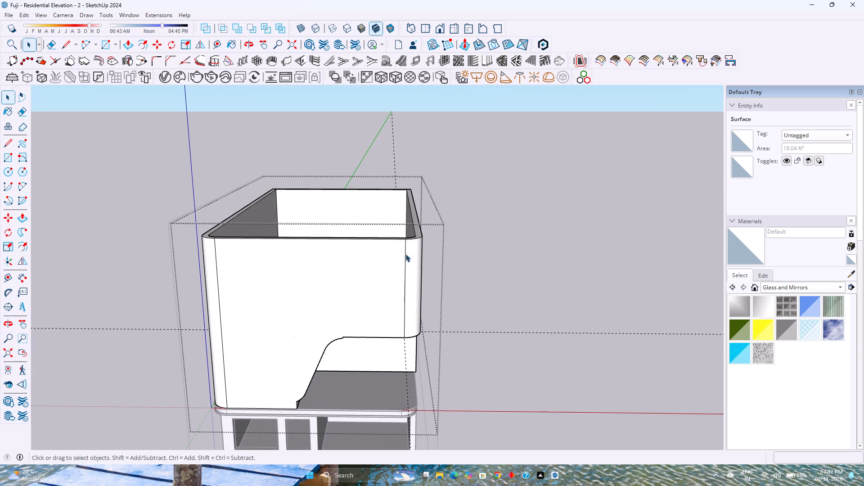
# Exit the upper-floor wall group and unhide all hidden elements of the model.
pyautogui.moveTo(389, 278); pyautogui.dragTo(336, 219, button='middle')
pyautogui.scroll(1, 341, 289)
pyautogui.moveTo(341, 289); pyautogui.dragTo(336, 267, button='middle')
pyautogui.moveTo(363, 185); pyautogui.dragTo(419, 158, button='middle')
pyautogui.moveTo(386, 252); pyautogui.dragTo(385, 252, button='middle')
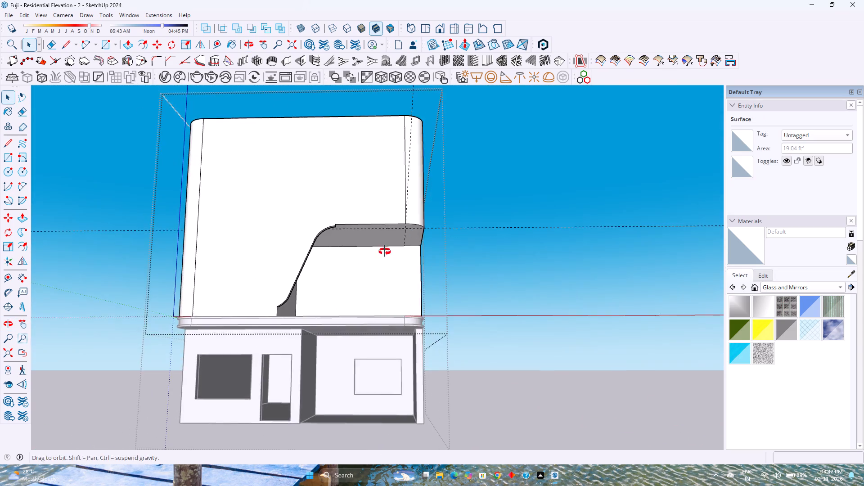
pyautogui.moveTo(385, 252); pyautogui.dragTo(384, 208, button='middle')
pyautogui.click(26, 16)
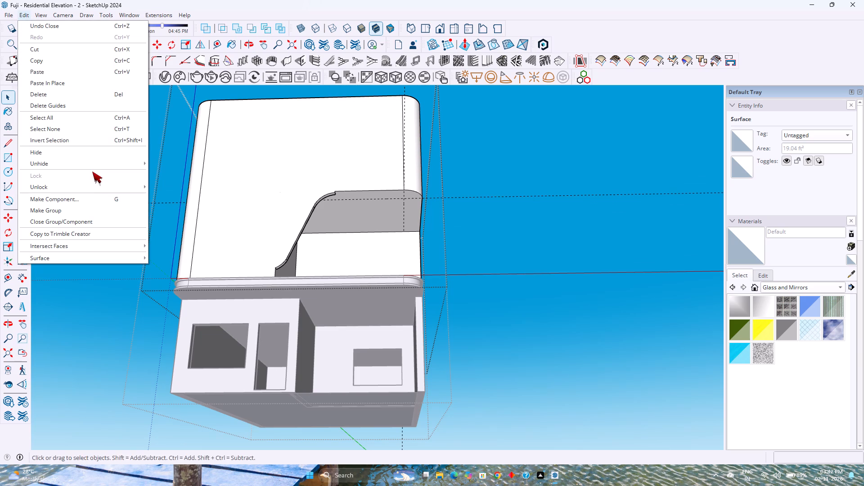
pyautogui.click(187, 182)
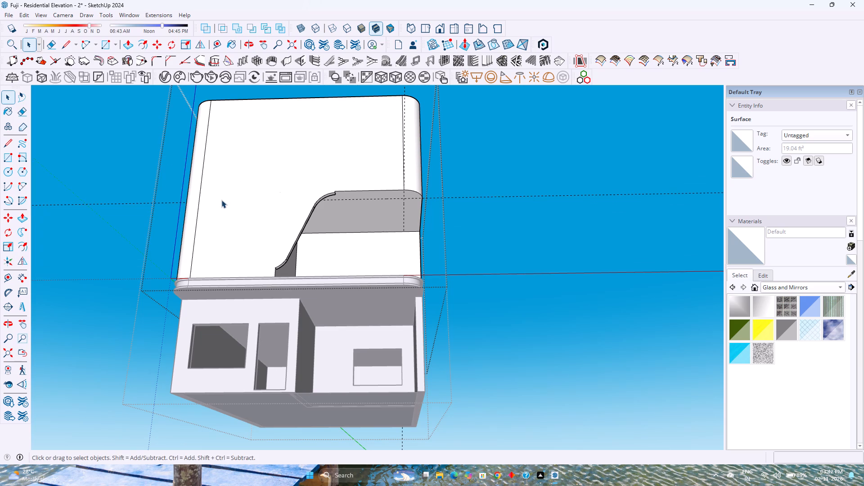
pyautogui.press('Escape')
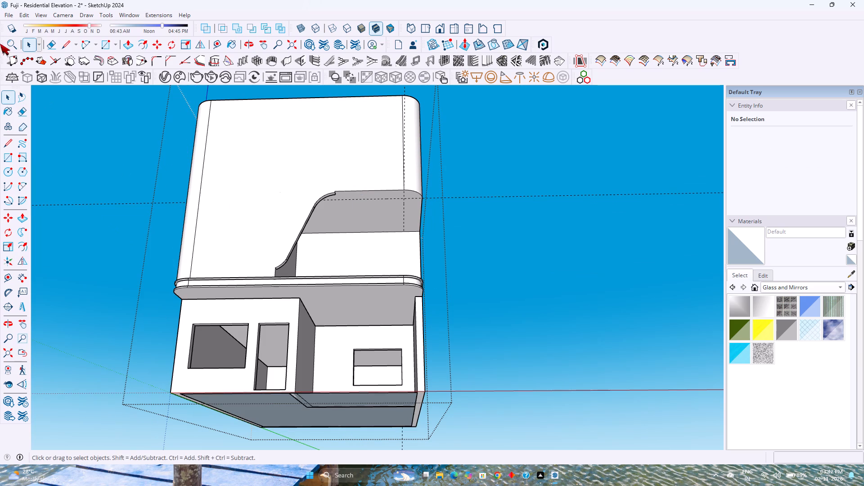
pyautogui.click(24, 14)
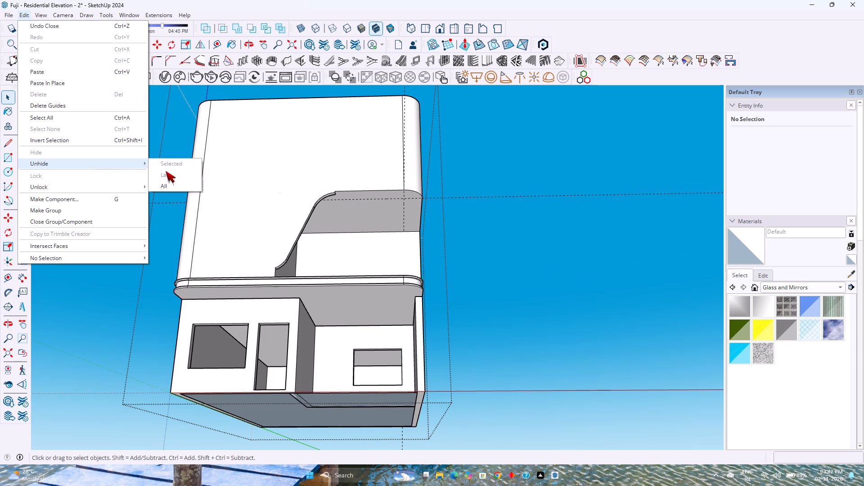
pyautogui.click(175, 181)
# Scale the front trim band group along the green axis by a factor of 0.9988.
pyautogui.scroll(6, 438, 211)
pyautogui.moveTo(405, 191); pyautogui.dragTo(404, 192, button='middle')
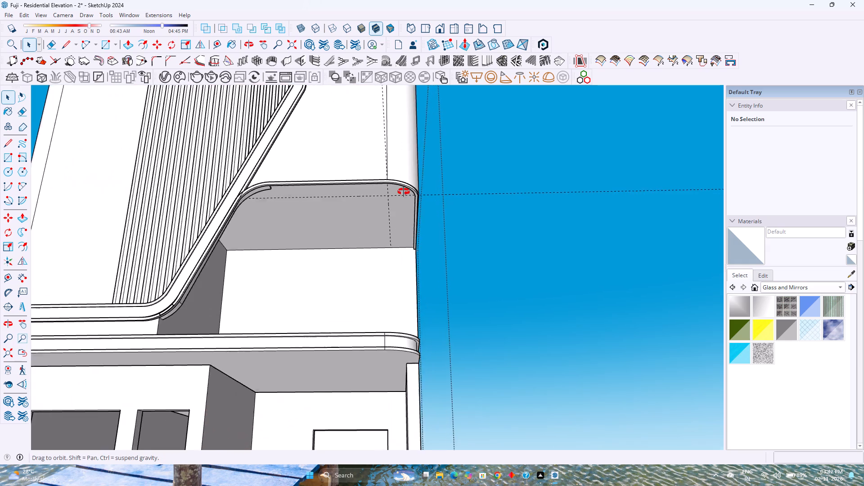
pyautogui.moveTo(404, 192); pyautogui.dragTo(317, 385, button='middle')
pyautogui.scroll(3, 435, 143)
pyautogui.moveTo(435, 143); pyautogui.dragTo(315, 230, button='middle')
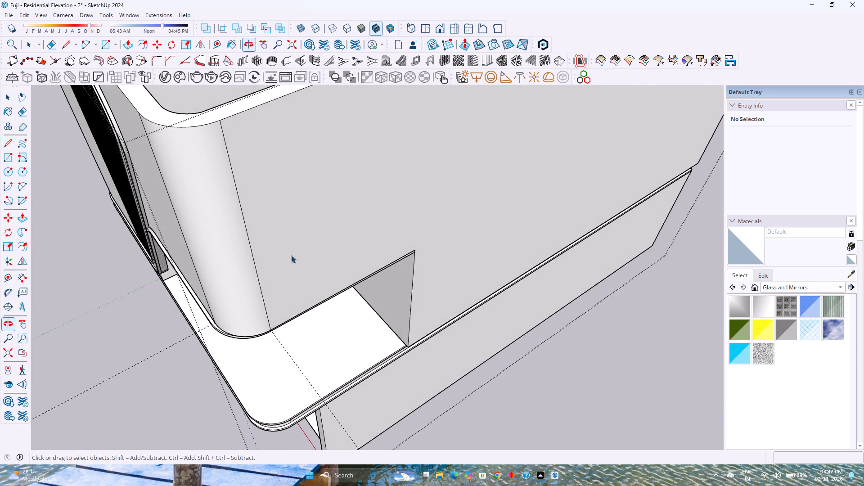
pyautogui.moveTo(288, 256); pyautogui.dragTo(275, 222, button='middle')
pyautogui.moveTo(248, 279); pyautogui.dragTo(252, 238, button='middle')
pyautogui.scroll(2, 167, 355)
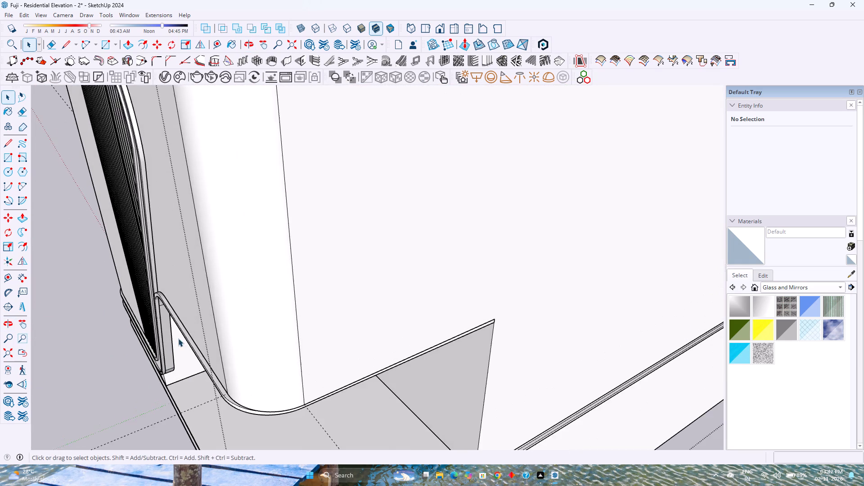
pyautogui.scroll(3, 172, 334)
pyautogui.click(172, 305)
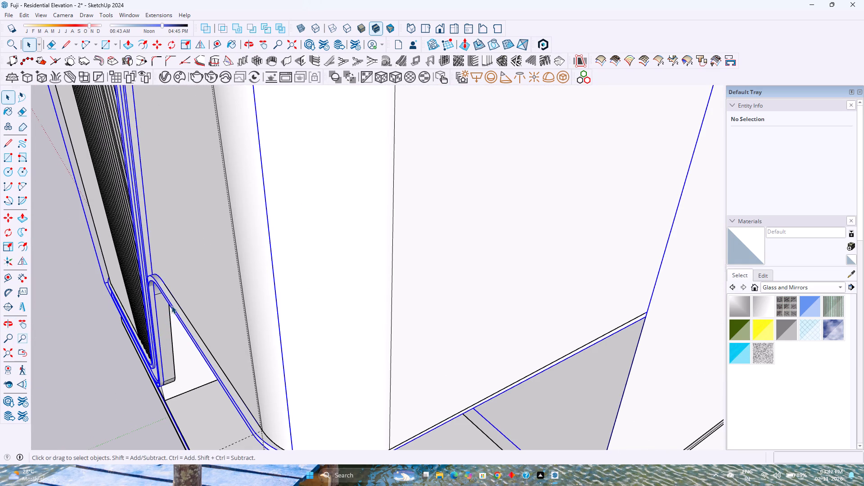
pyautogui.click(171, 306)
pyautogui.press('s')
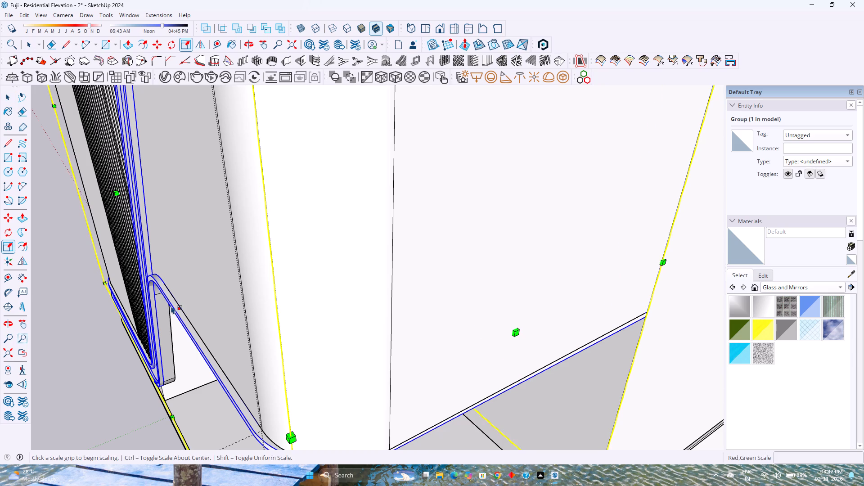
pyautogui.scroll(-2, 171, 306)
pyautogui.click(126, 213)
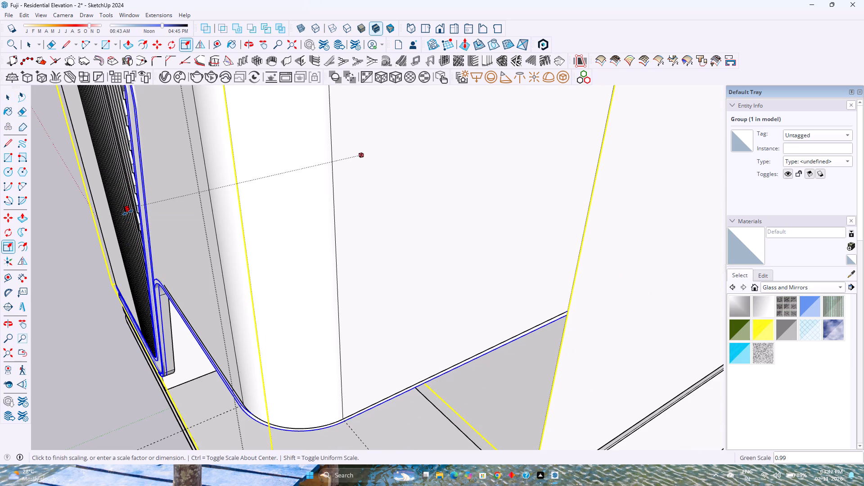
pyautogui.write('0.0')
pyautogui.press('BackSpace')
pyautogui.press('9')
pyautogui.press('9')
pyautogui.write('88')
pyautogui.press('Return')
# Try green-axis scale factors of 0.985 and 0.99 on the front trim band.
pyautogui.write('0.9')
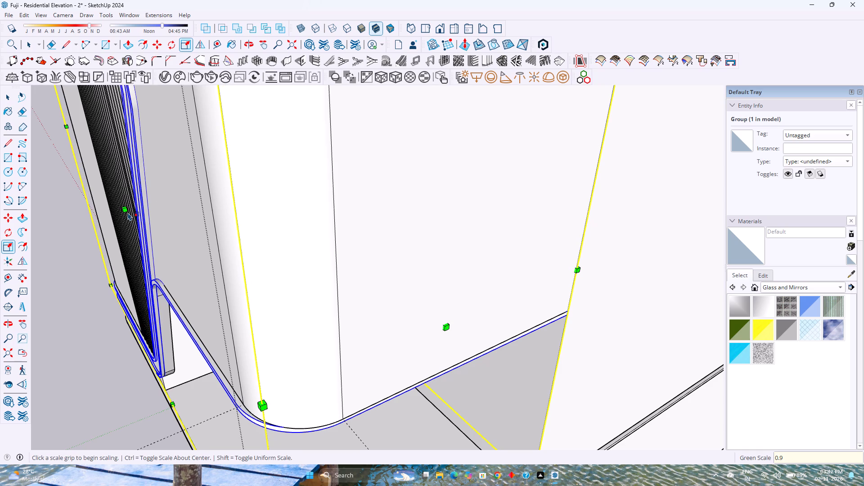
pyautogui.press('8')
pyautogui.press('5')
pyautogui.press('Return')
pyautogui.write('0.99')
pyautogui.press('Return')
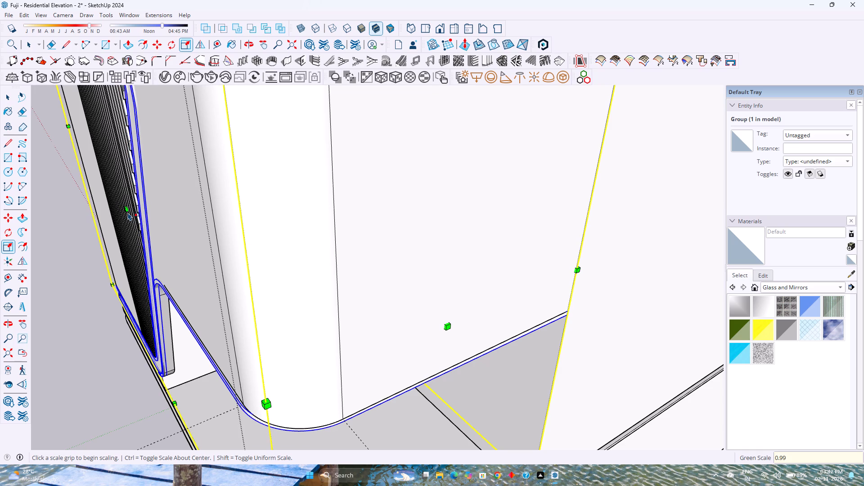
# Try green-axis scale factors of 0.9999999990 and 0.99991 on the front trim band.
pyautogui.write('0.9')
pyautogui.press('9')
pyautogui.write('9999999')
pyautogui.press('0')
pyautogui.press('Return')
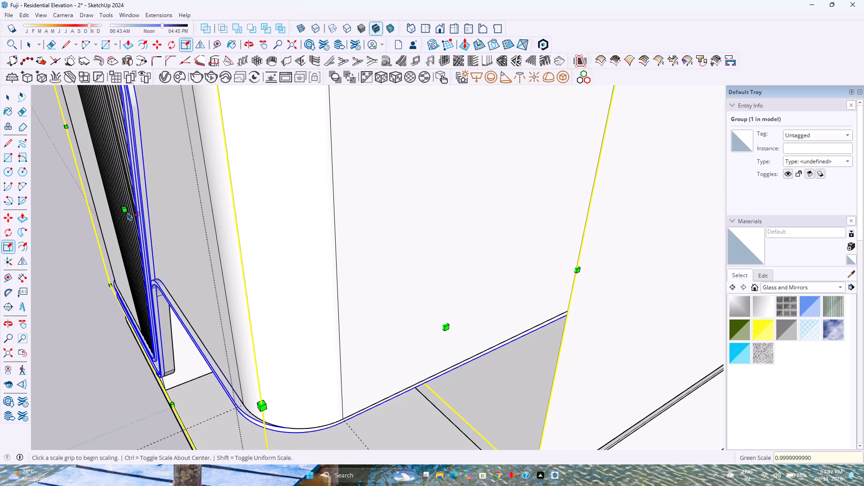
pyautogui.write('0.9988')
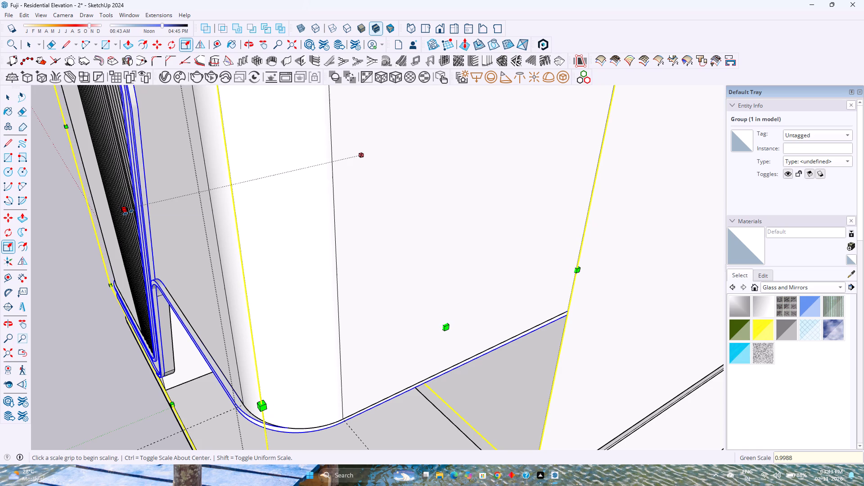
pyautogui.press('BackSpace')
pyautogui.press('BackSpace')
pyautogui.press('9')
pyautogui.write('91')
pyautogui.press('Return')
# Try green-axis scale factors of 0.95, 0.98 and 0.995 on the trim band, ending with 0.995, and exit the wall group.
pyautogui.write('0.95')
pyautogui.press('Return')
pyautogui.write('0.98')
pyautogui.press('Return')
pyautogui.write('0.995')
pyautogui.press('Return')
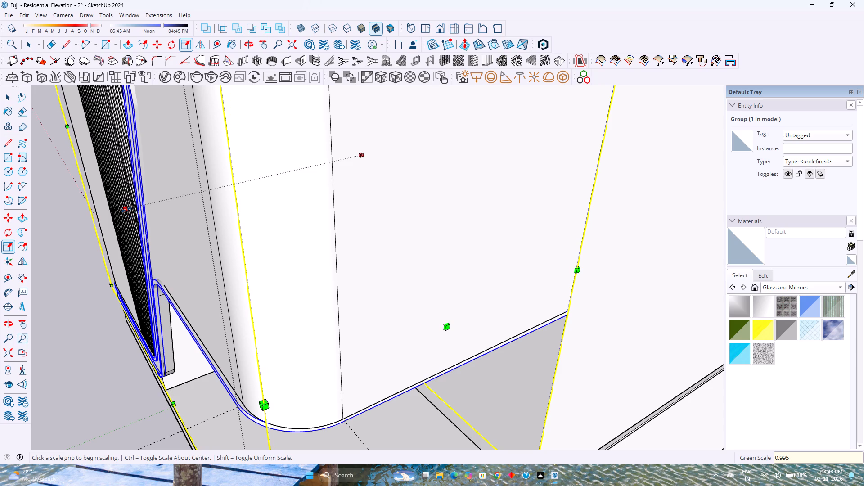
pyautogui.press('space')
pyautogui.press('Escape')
# Examine the trim band's fit against the wall from the front and above, and around the rounded corner over the terrace.
pyautogui.scroll(-2, 138, 243)
pyautogui.moveTo(145, 247); pyautogui.dragTo(310, 204, button='middle')
pyautogui.middleClick(310, 204)
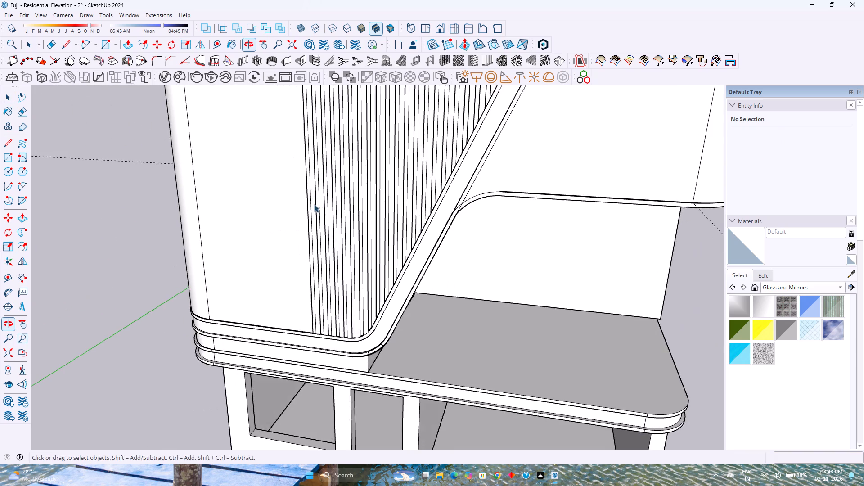
pyautogui.scroll(-2, 314, 204)
pyautogui.moveTo(320, 211); pyautogui.dragTo(272, 324, button='middle')
pyautogui.scroll(-2, 276, 298)
pyautogui.keyDown('shift'); pyautogui.moveTo(384, 249); pyautogui.dragTo(179, 322, button='middle'); pyautogui.keyUp('shift')
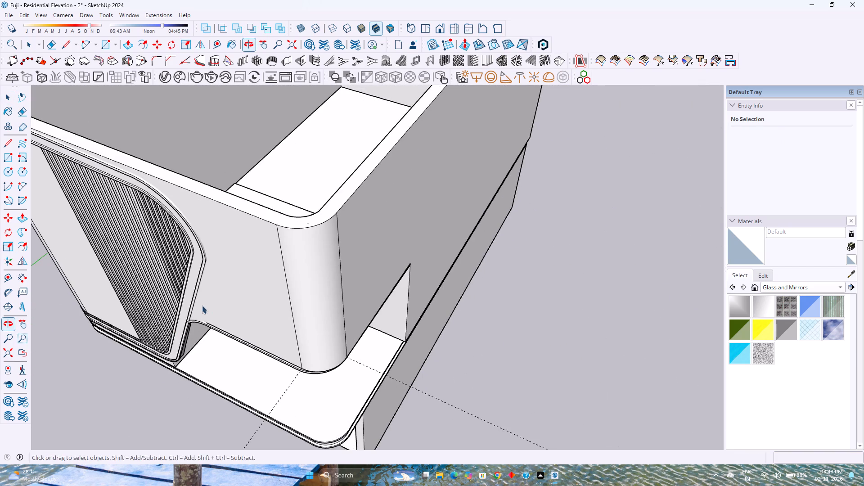
pyautogui.keyDown('shift'); pyautogui.moveTo(207, 280); pyautogui.dragTo(333, 344, button='middle'); pyautogui.keyUp('shift')
pyautogui.scroll(8, 313, 307)
pyautogui.moveTo(331, 297); pyautogui.dragTo(278, 314, button='middle')
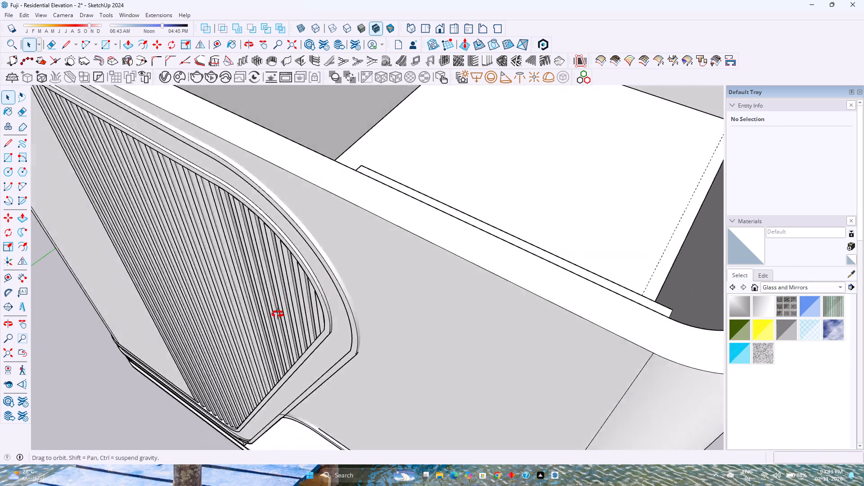
pyautogui.moveTo(278, 314); pyautogui.dragTo(317, 306, button='middle')
pyautogui.middleClick(317, 306)
pyautogui.scroll(-4, 320, 301)
pyautogui.keyDown('shift'); pyautogui.moveTo(323, 301); pyautogui.dragTo(298, 368, button='middle'); pyautogui.keyUp('shift')
pyautogui.moveTo(294, 355); pyautogui.dragTo(358, 278, button='middle')
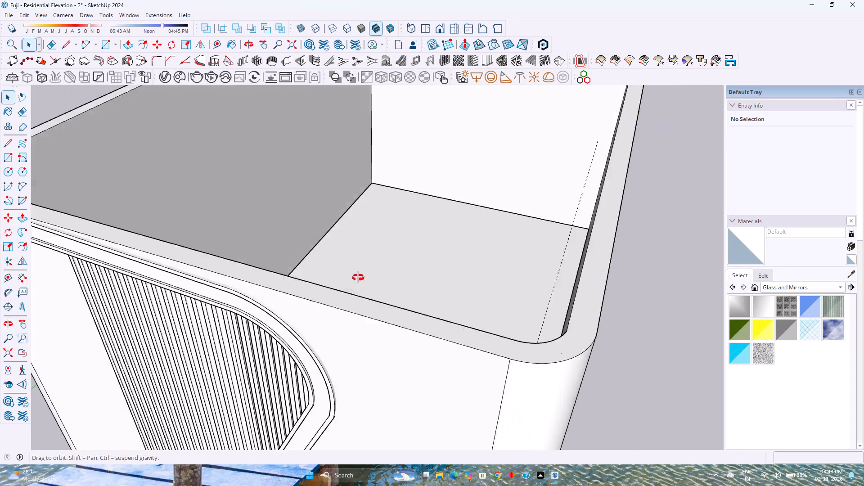
pyautogui.moveTo(358, 278); pyautogui.dragTo(366, 270, button='middle')
pyautogui.middleClick(368, 268)
pyautogui.scroll(-7, 375, 262)
pyautogui.moveTo(389, 296); pyautogui.dragTo(243, 230, button='middle')
pyautogui.scroll(1, 277, 287)
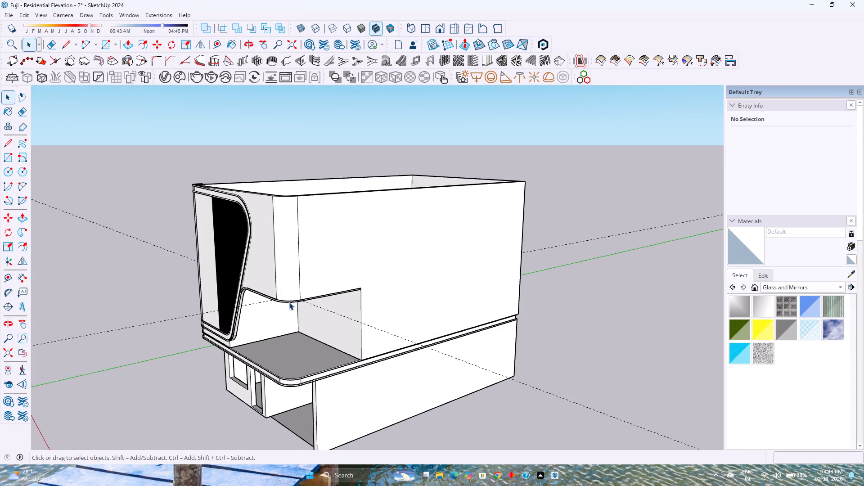
pyautogui.scroll(2, 289, 302)
pyautogui.moveTo(289, 302); pyautogui.dragTo(306, 236, button='middle')
pyautogui.middleClick(307, 236)
pyautogui.scroll(3, 312, 251)
pyautogui.moveTo(309, 225); pyautogui.dragTo(416, 205, button='middle')
pyautogui.middleClick(420, 205)
pyautogui.keyDown('shift'); pyautogui.moveTo(510, 190); pyautogui.dragTo(403, 275, button='middle'); pyautogui.keyUp('shift')
pyautogui.scroll(5, 429, 277)
pyautogui.middleClick(431, 274)
pyautogui.moveTo(431, 274); pyautogui.dragTo(359, 329, button='middle')
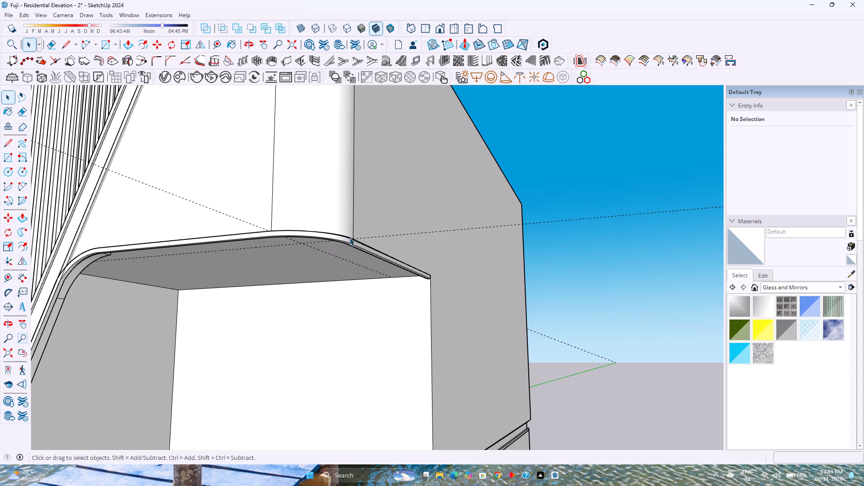
pyautogui.moveTo(353, 234); pyautogui.dragTo(279, 379, button='middle')
pyautogui.middleClick(280, 379)
pyautogui.scroll(1, 288, 376)
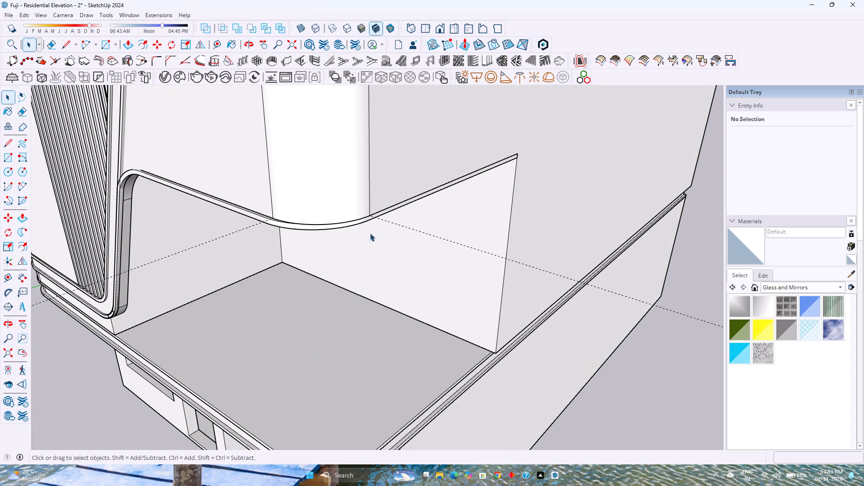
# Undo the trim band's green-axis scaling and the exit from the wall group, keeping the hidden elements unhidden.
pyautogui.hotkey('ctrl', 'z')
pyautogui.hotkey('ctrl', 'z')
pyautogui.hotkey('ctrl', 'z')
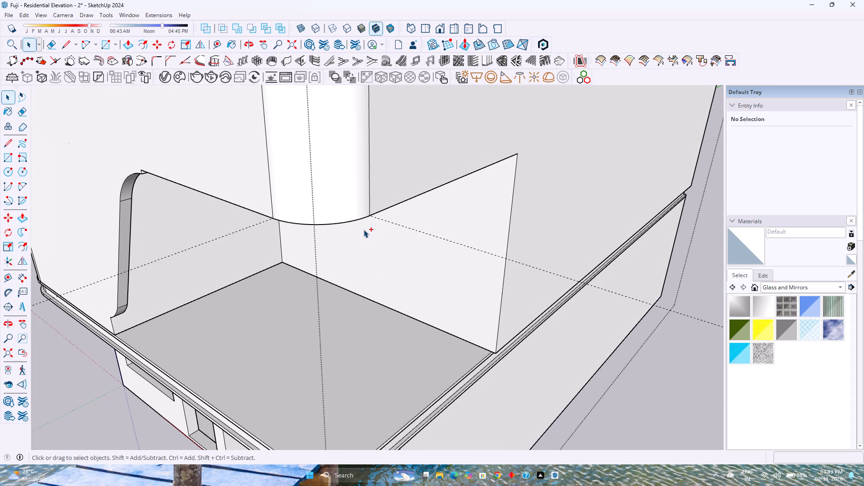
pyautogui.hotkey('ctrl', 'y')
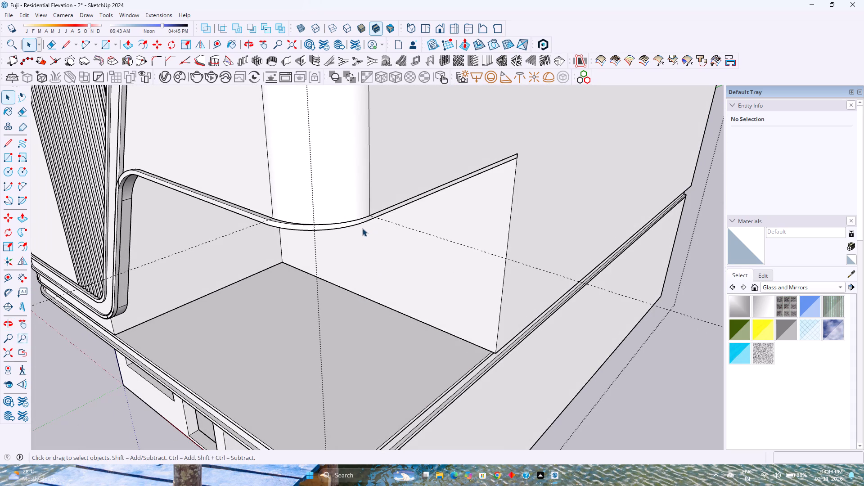
# Open the front trim band's group, select all its geometry, and scale it along the red axis by 1.01.
pyautogui.click(366, 220)
pyautogui.scroll(2, 366, 220)
pyautogui.doubleClick(366, 220)
pyautogui.click(366, 220)
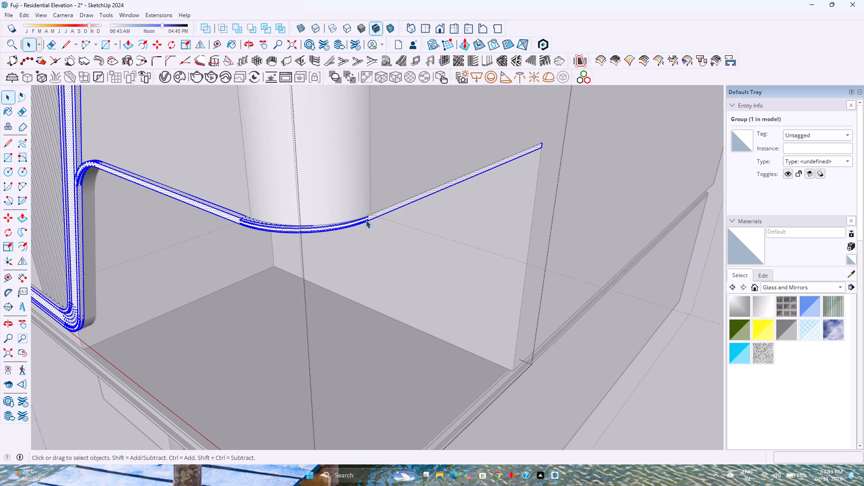
pyautogui.scroll(-3, 366, 220)
pyautogui.keyDown('shift'); pyautogui.moveTo(360, 222); pyautogui.dragTo(298, 284, button='middle'); pyautogui.keyUp('shift')
pyautogui.keyDown('shift'); pyautogui.middleClick(298, 284); pyautogui.keyUp('shift')
pyautogui.scroll(-2, 298, 261)
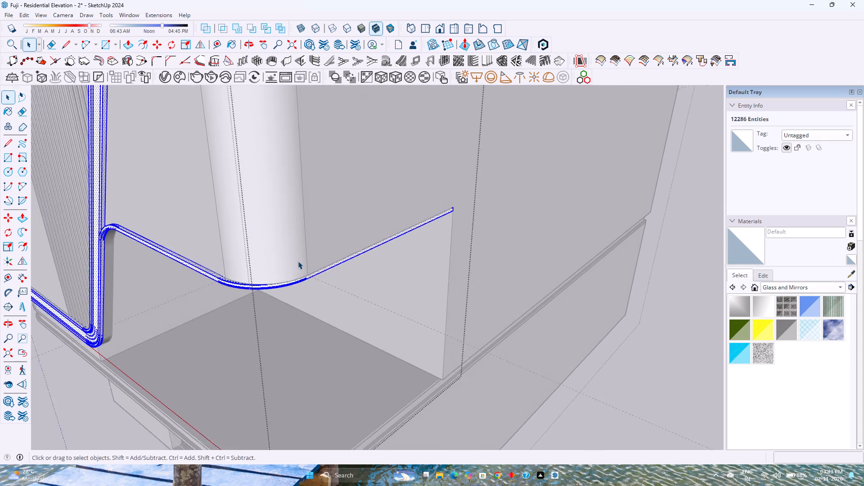
pyautogui.scroll(-2, 298, 261)
pyautogui.moveTo(298, 261); pyautogui.dragTo(349, 259, button='middle')
pyautogui.press('s')
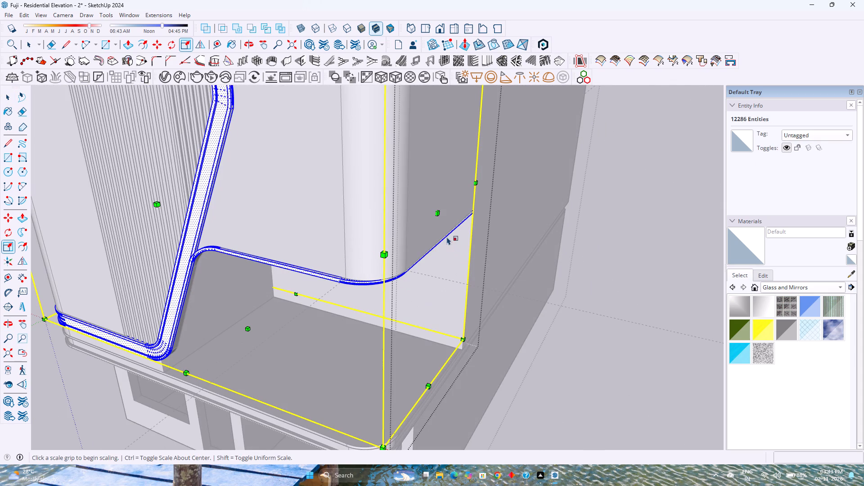
pyautogui.click(441, 216)
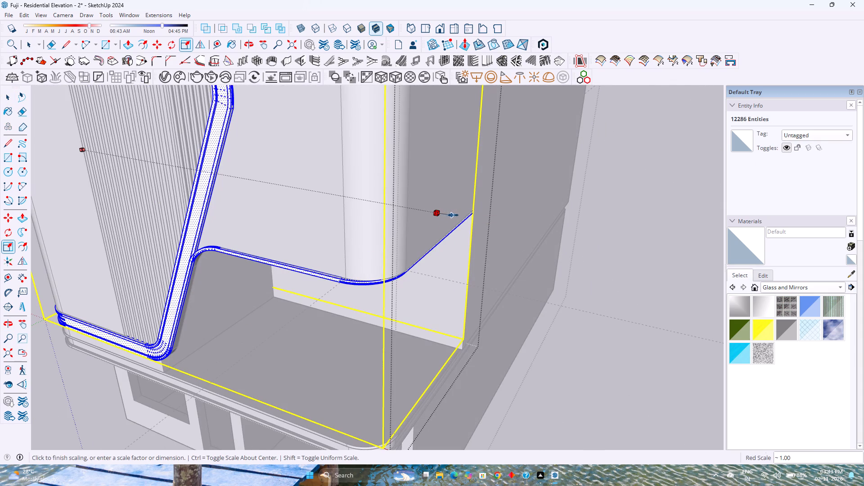
pyautogui.scroll(-3, 540, 245)
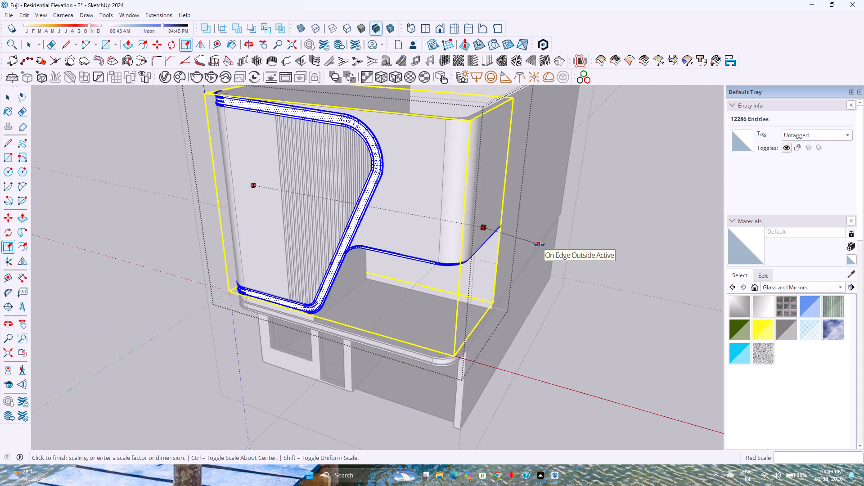
pyautogui.scroll(-3, 540, 245)
pyautogui.click(495, 229)
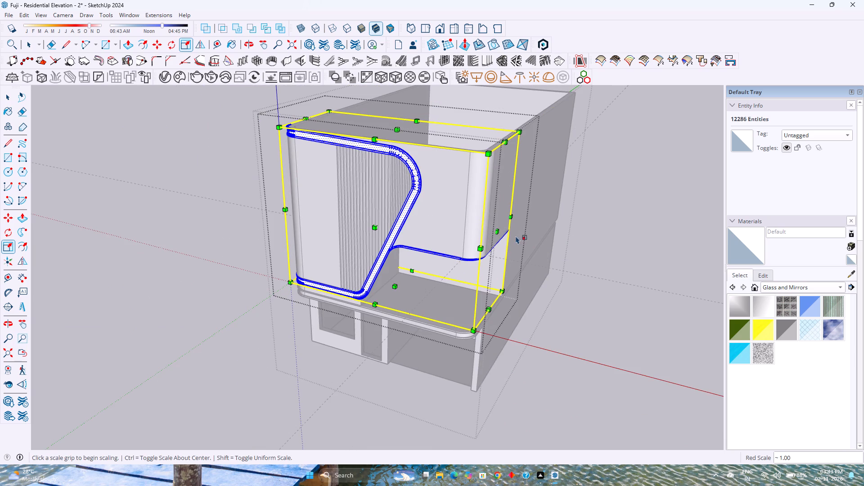
pyautogui.click(499, 230)
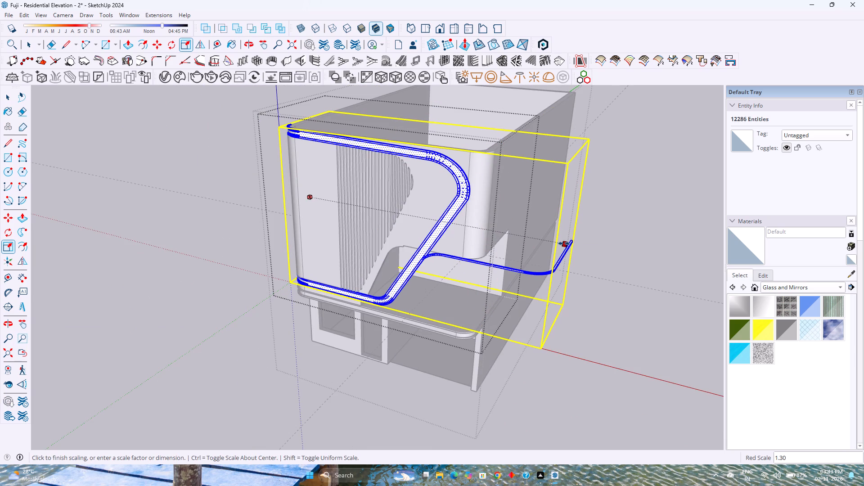
pyautogui.write('1.01')
pyautogui.press('Return')
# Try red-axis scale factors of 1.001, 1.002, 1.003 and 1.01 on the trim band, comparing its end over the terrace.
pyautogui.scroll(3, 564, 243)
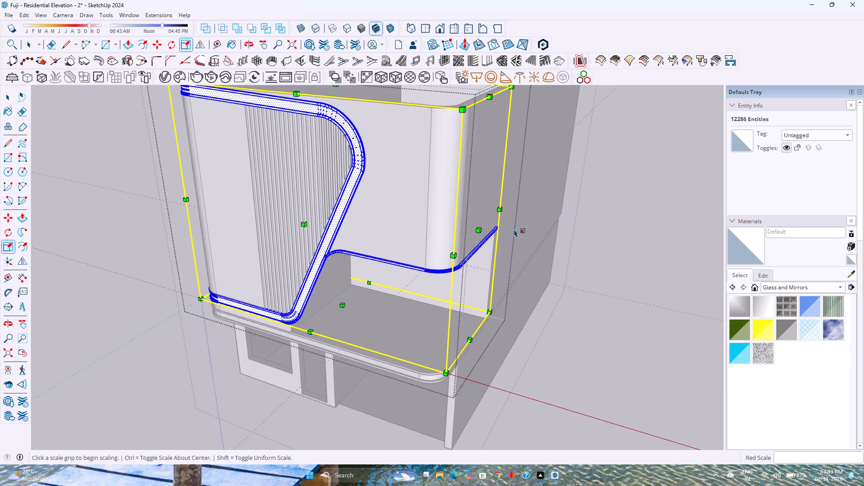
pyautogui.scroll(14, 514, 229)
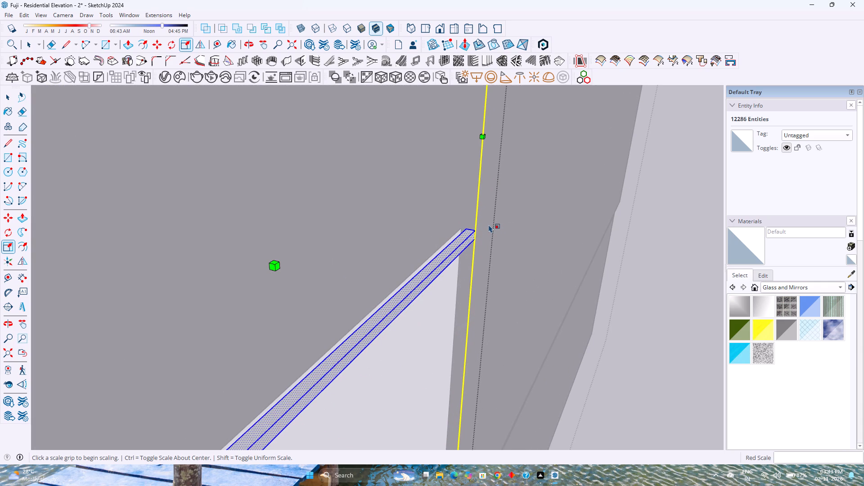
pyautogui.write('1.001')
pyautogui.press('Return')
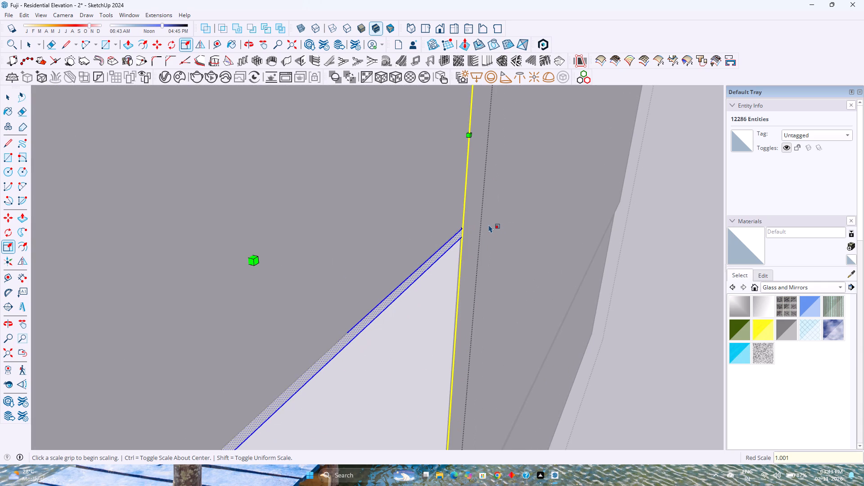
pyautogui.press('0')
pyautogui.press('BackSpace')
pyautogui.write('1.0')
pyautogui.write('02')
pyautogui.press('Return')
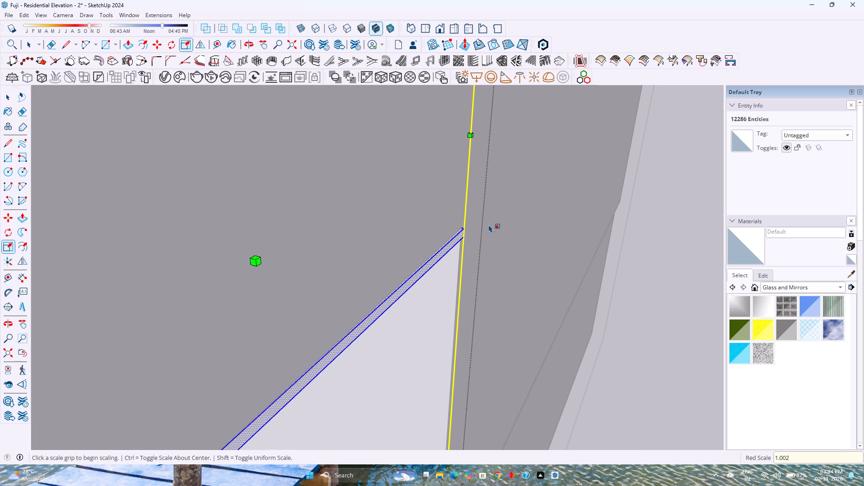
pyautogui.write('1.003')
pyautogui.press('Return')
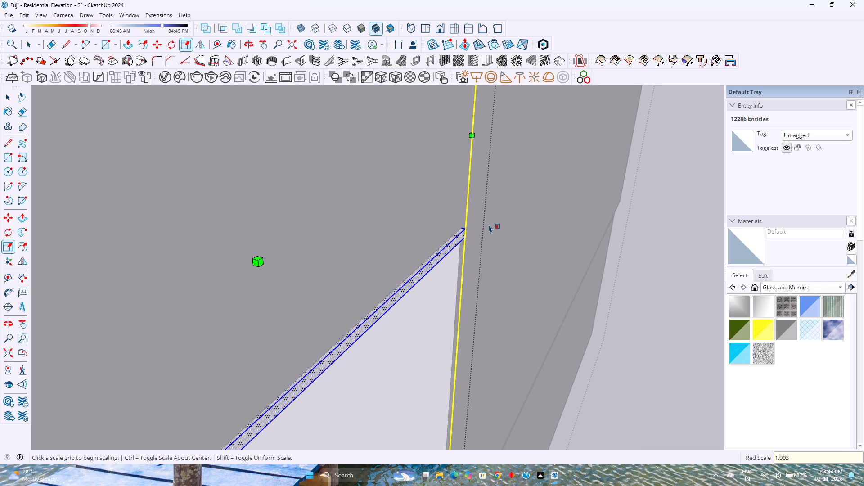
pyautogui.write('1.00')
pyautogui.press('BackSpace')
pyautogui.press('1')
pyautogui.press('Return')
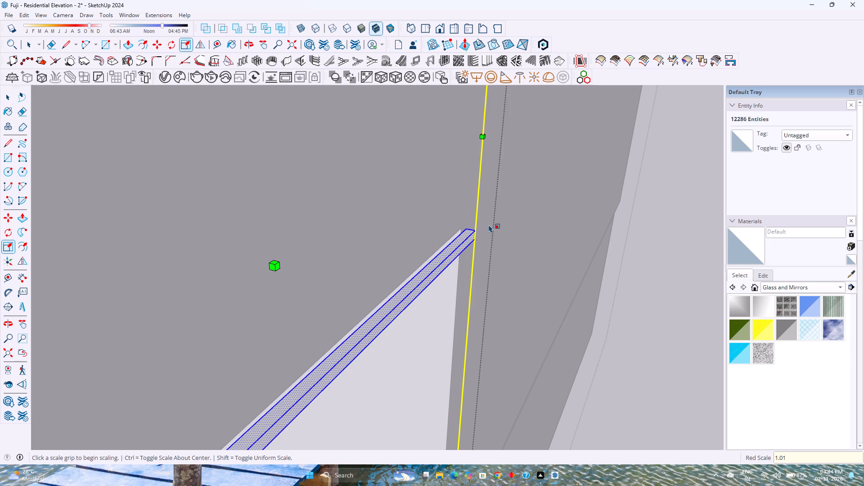
# Set the trim band's red-axis scale factor to 1.005 and exit its group.
pyautogui.write('1.00')
pyautogui.press('5')
pyautogui.press('Return')
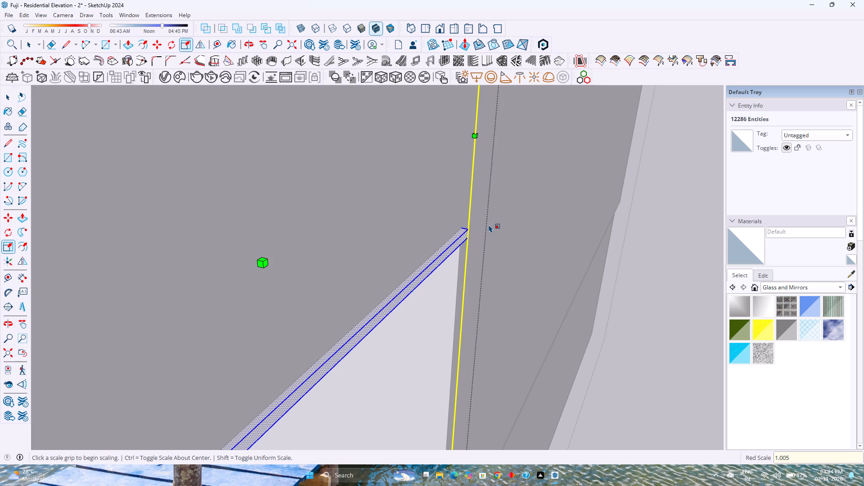
pyautogui.press('space')
pyautogui.press('Escape')
# Examine the trim band's fit around the rounded corner, from above and below the terrace, and across the front elevation.
pyautogui.scroll(-7, 482, 229)
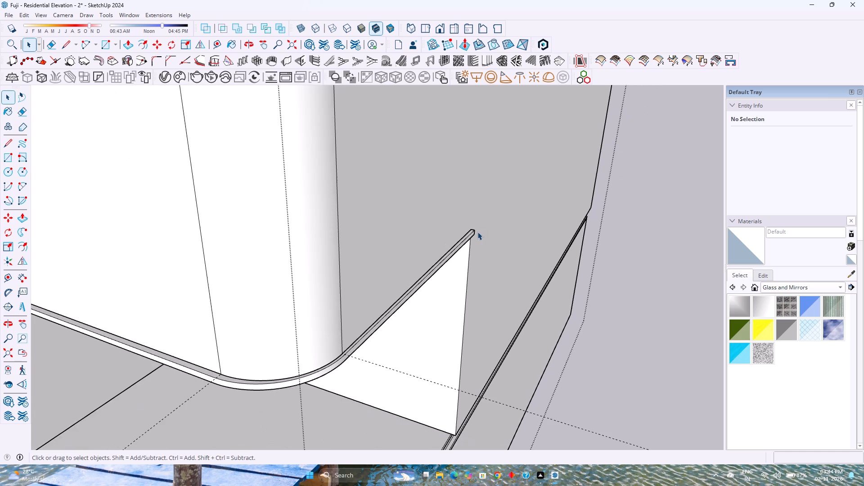
pyautogui.moveTo(456, 241); pyautogui.dragTo(354, 274, button='middle')
pyautogui.scroll(-2, 347, 274)
pyautogui.moveTo(281, 297); pyautogui.dragTo(329, 228, button='middle')
pyautogui.scroll(-2, 346, 225)
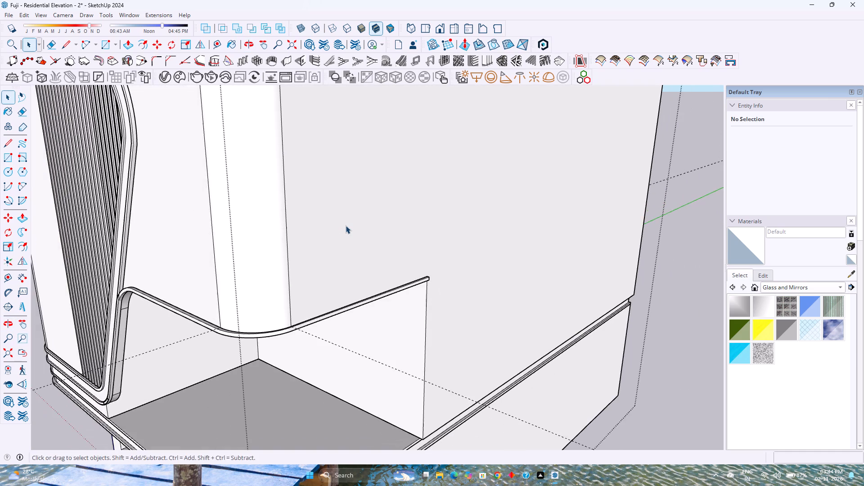
pyautogui.moveTo(339, 229); pyautogui.dragTo(360, 167, button='middle')
pyautogui.middleClick(360, 166)
pyautogui.scroll(-2, 367, 167)
pyautogui.moveTo(365, 247); pyautogui.dragTo(418, 152, button='middle')
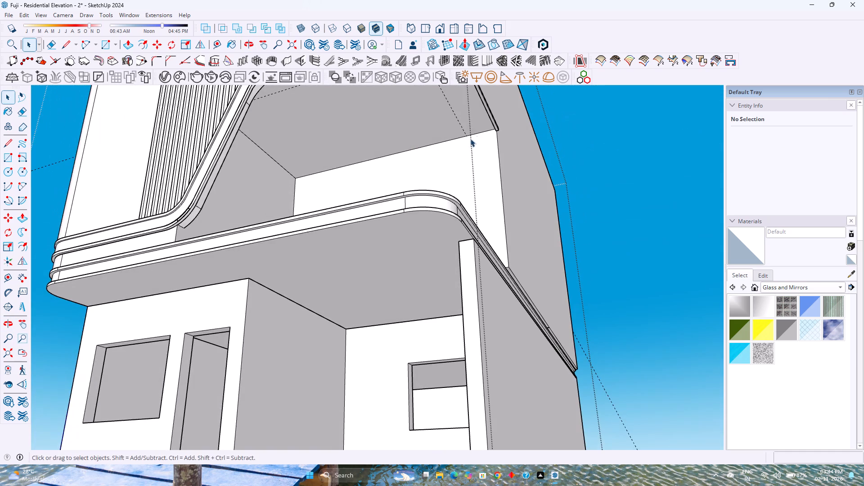
pyautogui.scroll(4, 492, 126)
pyautogui.moveTo(494, 126); pyautogui.dragTo(443, 329, button='middle')
pyautogui.moveTo(387, 256); pyautogui.dragTo(369, 302, button='middle')
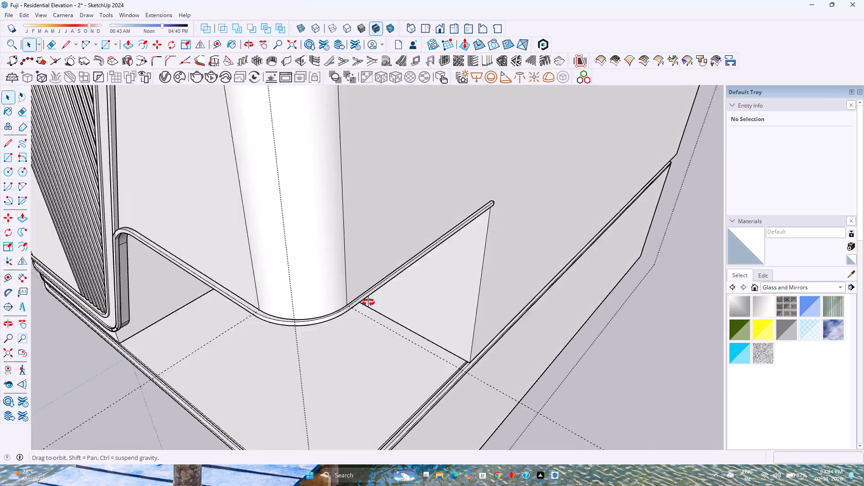
pyautogui.moveTo(369, 302); pyautogui.dragTo(341, 318, button='middle')
pyautogui.scroll(-3, 345, 305)
pyautogui.moveTo(311, 319); pyautogui.dragTo(363, 245, button='middle')
pyautogui.scroll(-7, 371, 243)
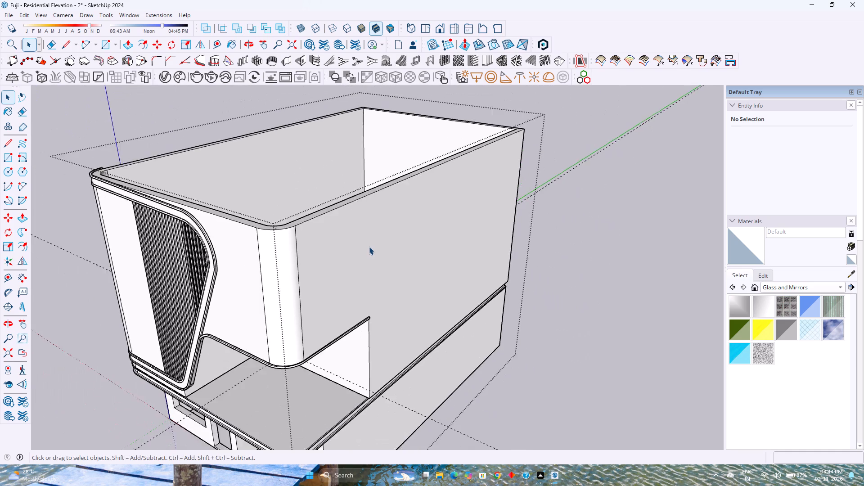
pyautogui.scroll(-1, 369, 247)
pyautogui.moveTo(324, 271); pyautogui.dragTo(409, 191, button='middle')
pyautogui.scroll(3, 436, 270)
pyautogui.moveTo(408, 280); pyautogui.dragTo(455, 207, button='middle')
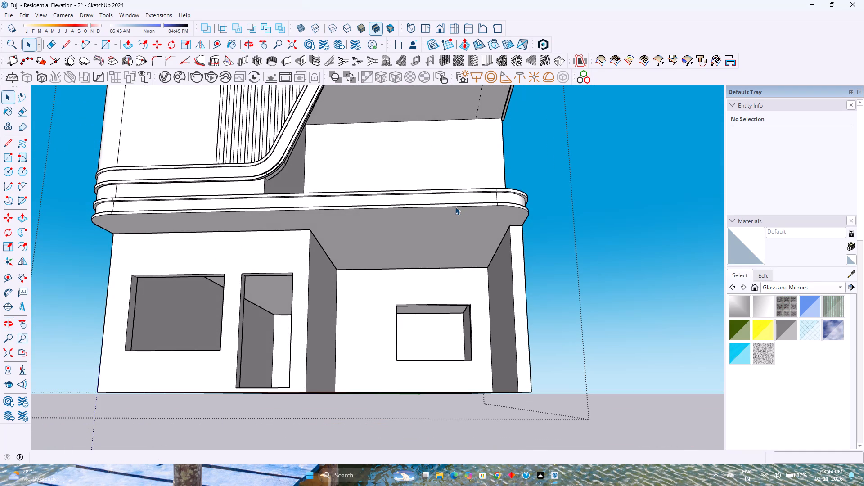
pyautogui.moveTo(456, 228); pyautogui.dragTo(438, 236, button='middle')
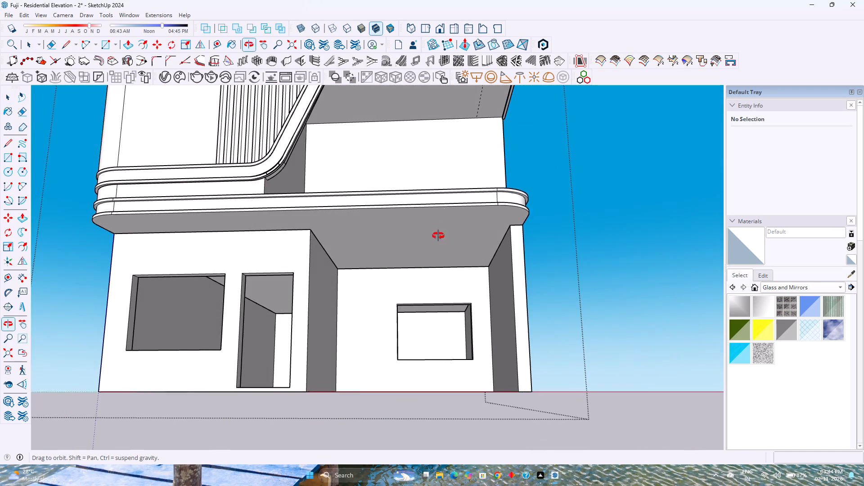
pyautogui.moveTo(438, 236); pyautogui.dragTo(313, 302, button='middle')
pyautogui.scroll(-3, 309, 291)
pyautogui.moveTo(460, 193); pyautogui.dragTo(363, 308, button='middle')
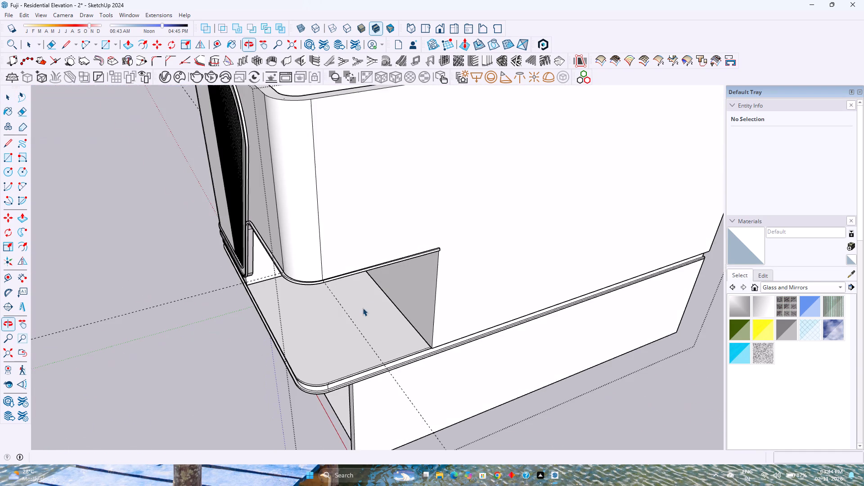
pyautogui.middleClick(363, 308)
pyautogui.scroll(5, 435, 242)
pyautogui.moveTo(437, 275); pyautogui.dragTo(513, 226, button='middle')
pyautogui.scroll(-1, 525, 230)
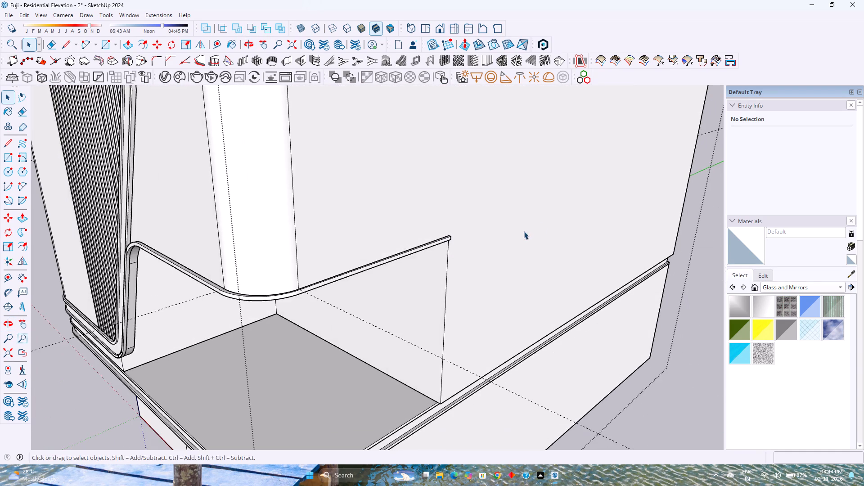
pyautogui.moveTo(401, 265); pyautogui.dragTo(459, 207, button='middle')
pyautogui.middleClick(460, 207)
pyautogui.moveTo(410, 282); pyautogui.dragTo(471, 263, button='middle')
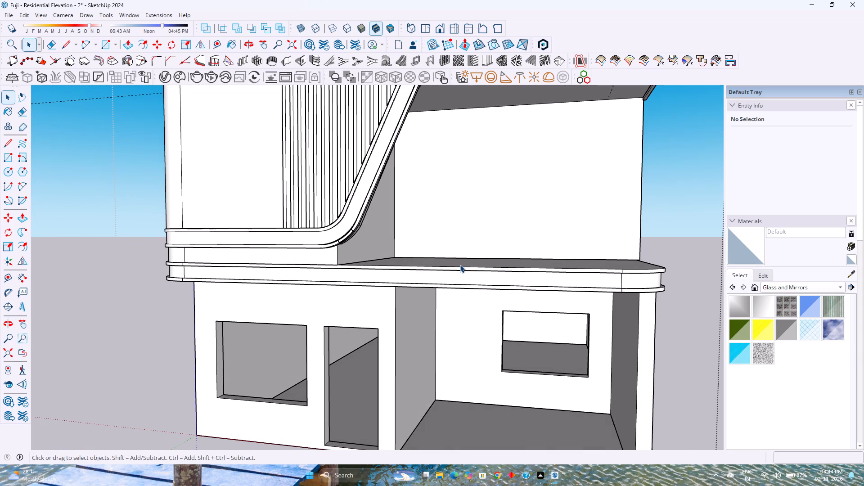
pyautogui.scroll(-2, 456, 265)
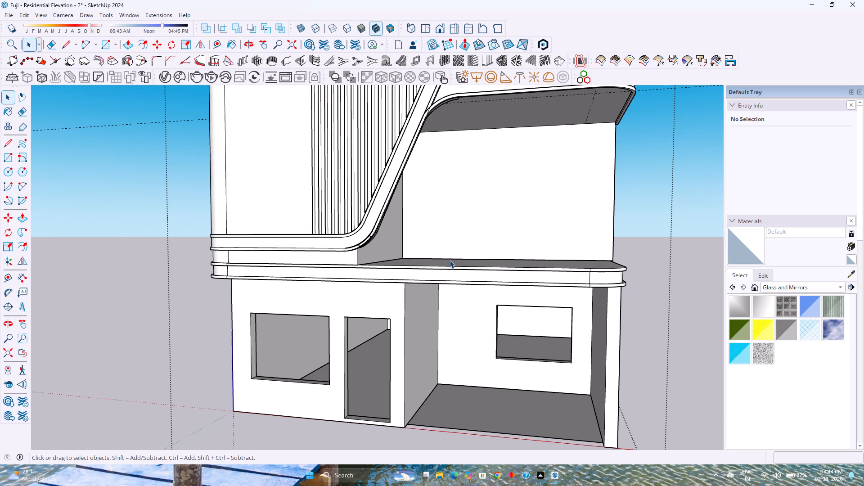
pyautogui.keyDown('shift'); pyautogui.moveTo(453, 255); pyautogui.dragTo(387, 310, button='middle'); pyautogui.keyUp('shift')
pyautogui.moveTo(366, 308); pyautogui.dragTo(447, 303, button='middle')
pyautogui.keyDown('shift'); pyautogui.moveTo(576, 239); pyautogui.dragTo(365, 347, button='middle'); pyautogui.keyUp('shift')
pyautogui.scroll(-1, 361, 336)
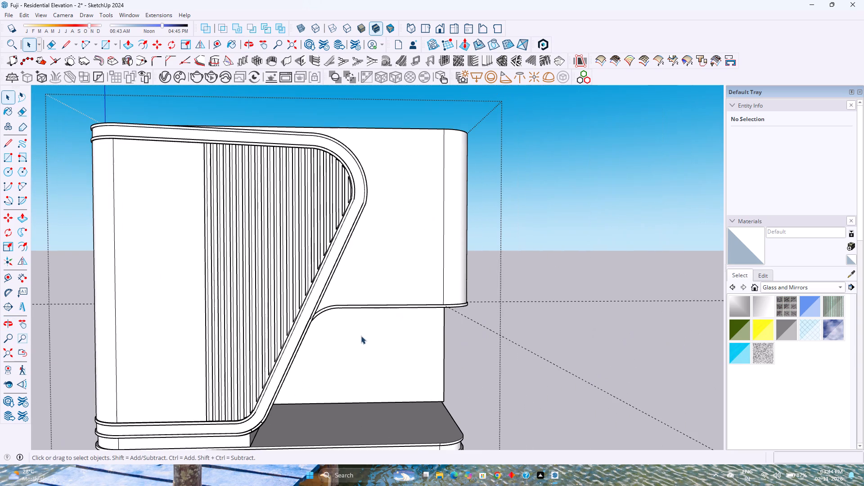
# Delete all construction guides.
pyautogui.click(19, 14)
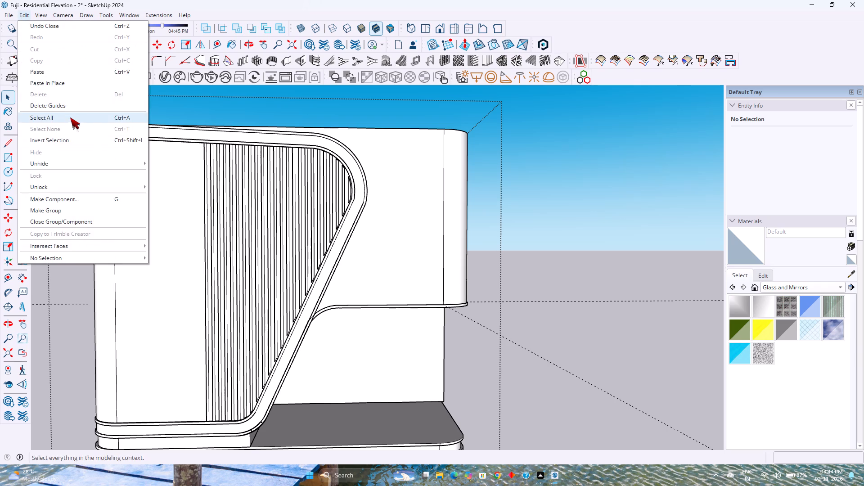
pyautogui.click(71, 110)
# Open the upper-floor wall group and place a vertical guide 2' in from the recessed terrace wall's outer right edge.
pyautogui.click(357, 356)
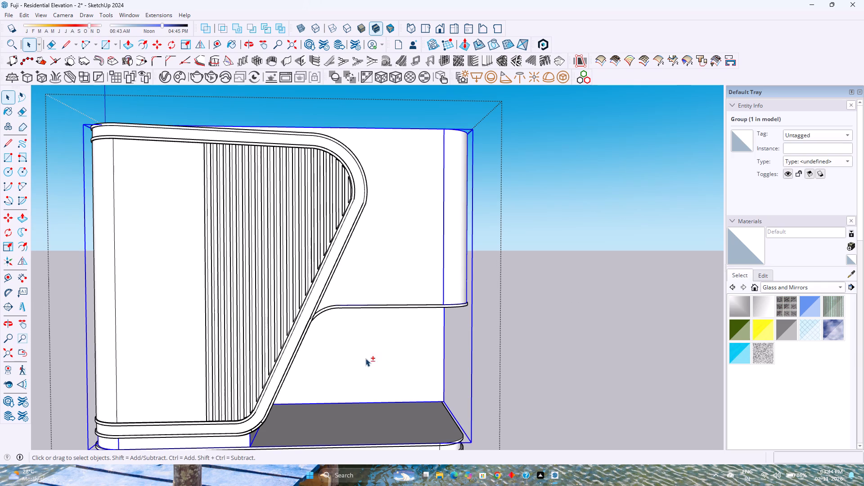
pyautogui.keyDown('shift'); pyautogui.moveTo(364, 358); pyautogui.dragTo(339, 293, button='middle'); pyautogui.keyUp('shift')
pyautogui.doubleClick(349, 286)
pyautogui.click(360, 299)
pyautogui.moveTo(378, 355); pyautogui.dragTo(351, 308, button='middle')
pyautogui.middleClick(352, 308)
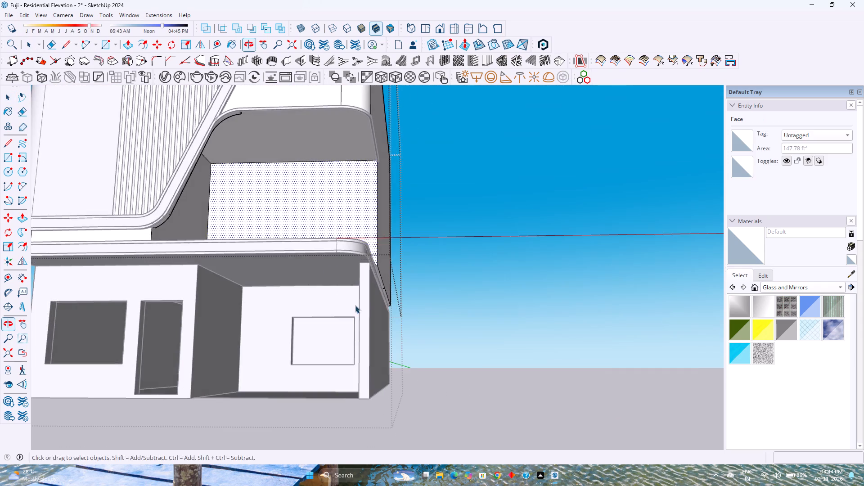
pyautogui.keyDown('shift'); pyautogui.moveTo(325, 261); pyautogui.dragTo(370, 359, button='middle'); pyautogui.keyUp('shift')
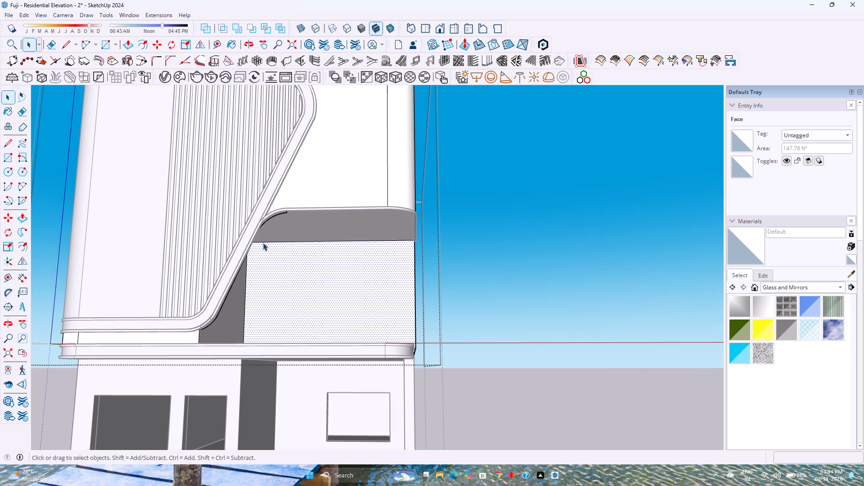
pyautogui.moveTo(263, 242); pyautogui.dragTo(276, 266, button='middle')
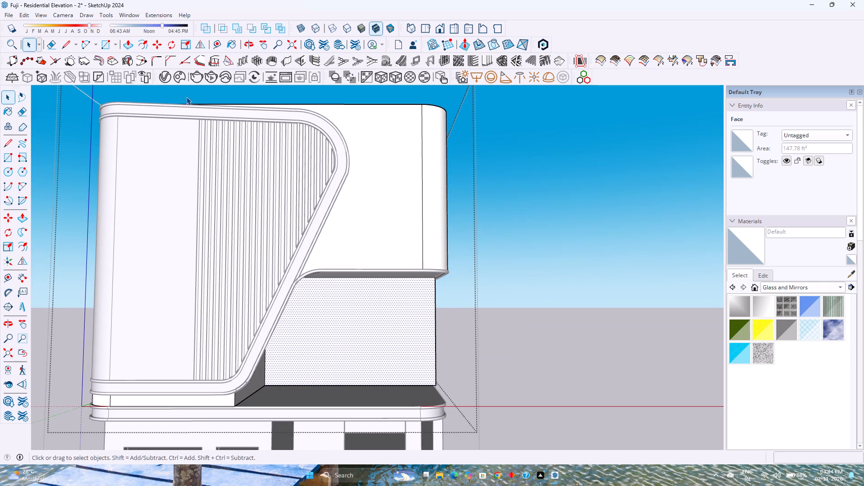
pyautogui.click(217, 45)
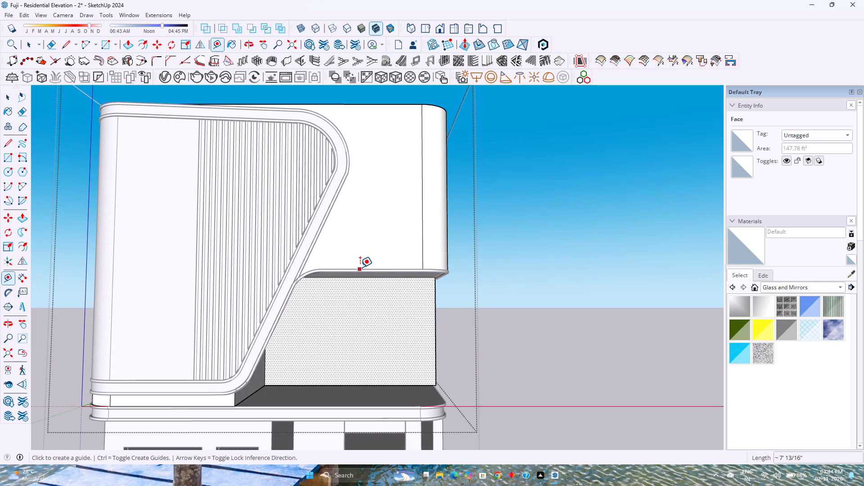
pyautogui.click(438, 310)
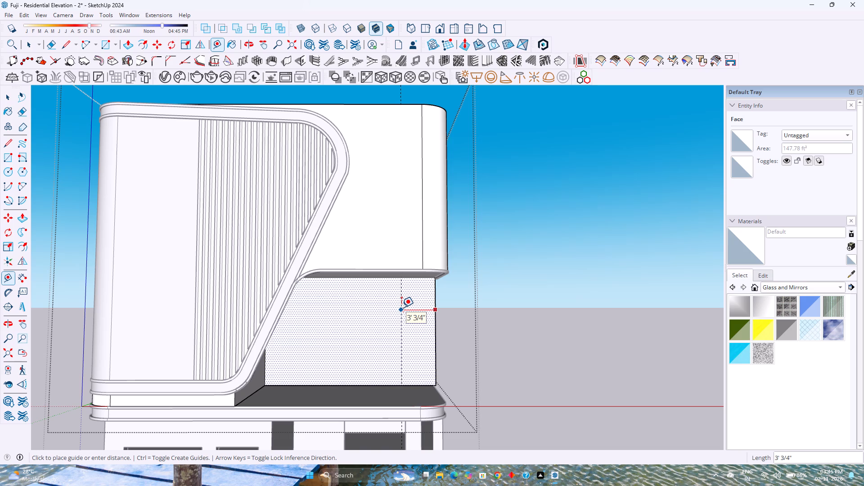
pyautogui.write("3'")
pyautogui.press('Return')
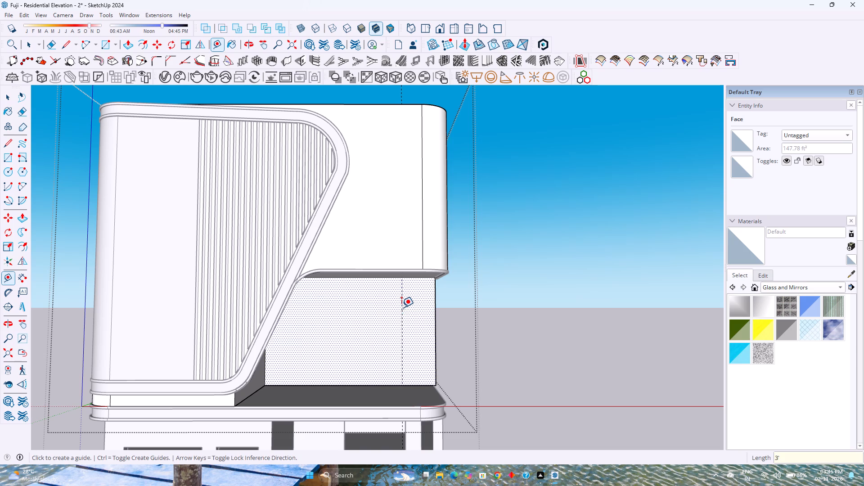
pyautogui.write("2'")
pyautogui.press('Return')
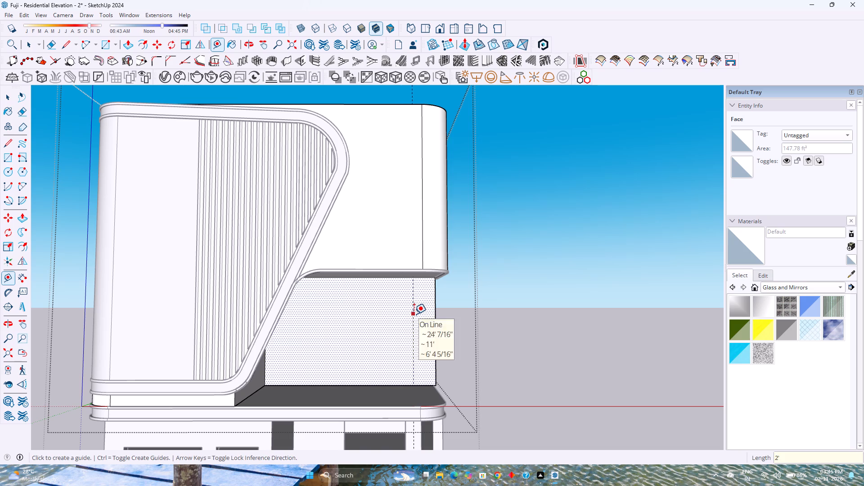
# Place a second vertical guide on the recessed terrace wall, 5'6" inward from the first guide.
pyautogui.click(414, 314)
pyautogui.write("5'")
pyautogui.press('Return')
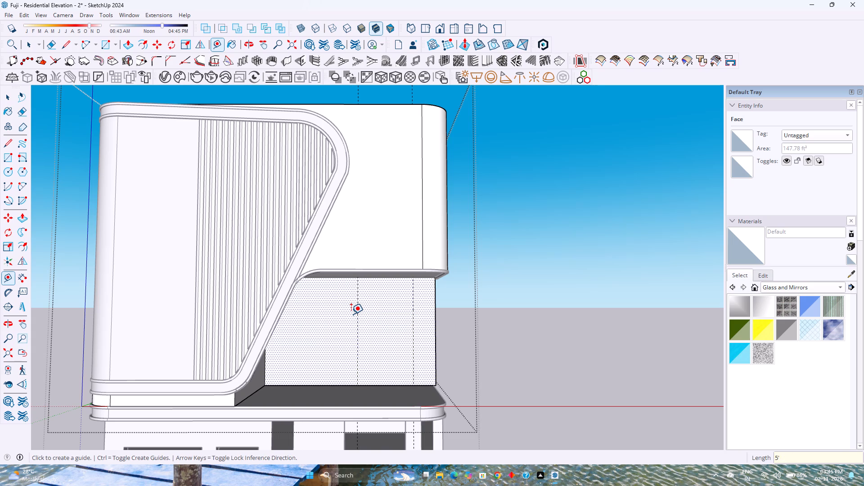
pyautogui.write('5\'6"')
pyautogui.press('Return')
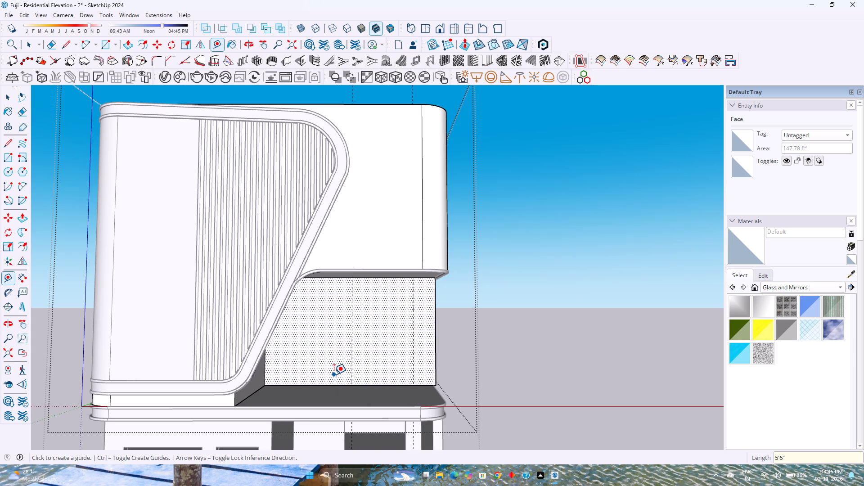
# Place a horizontal guide 7'6" above the bottom edge of the recessed terrace wall.
pyautogui.click(335, 385)
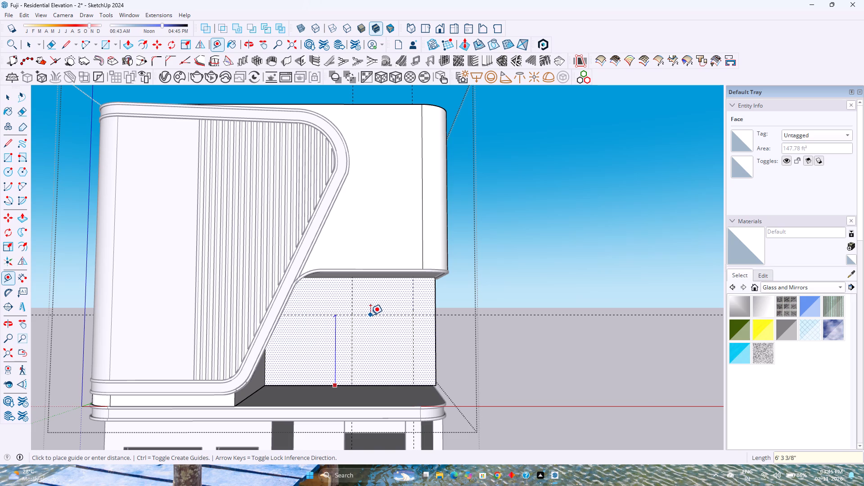
pyautogui.write("7'")
pyautogui.press('Return')
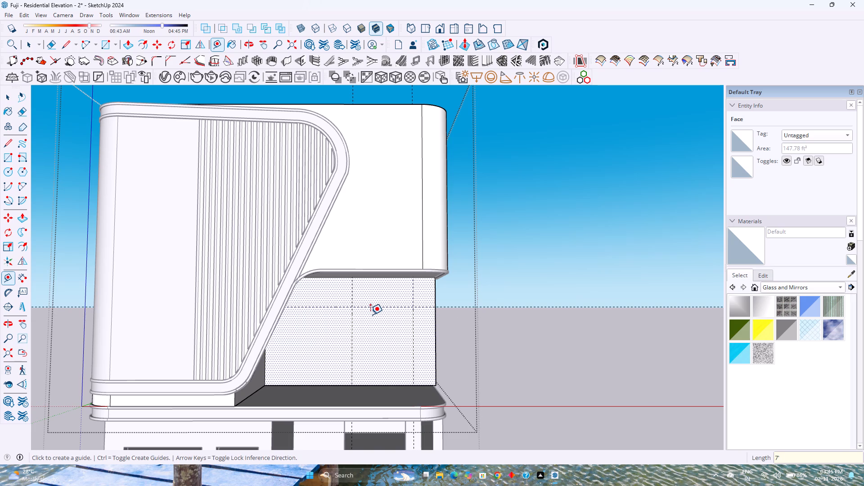
pyautogui.write("7'")
pyautogui.write('6"')
pyautogui.press('Return')
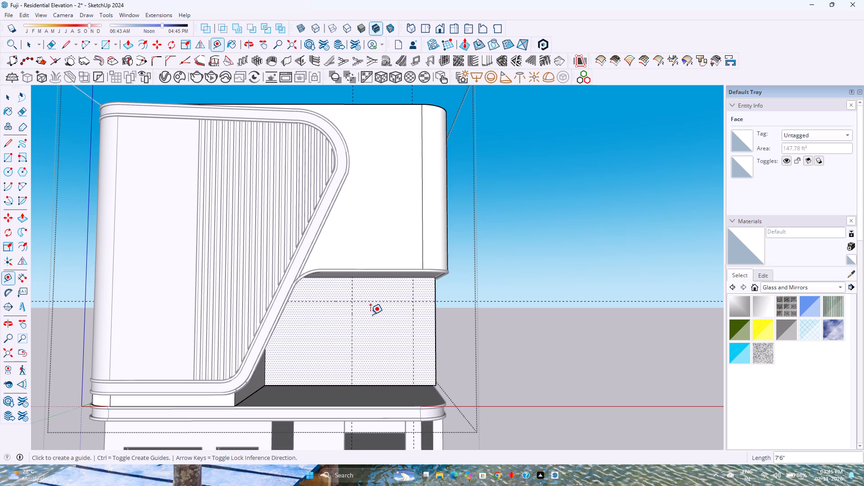
# Draw a 5'6" by 7'6" door rectangle on the recessed terrace wall, between the guides and down to the terrace floor.
pyautogui.scroll(-2, 386, 294)
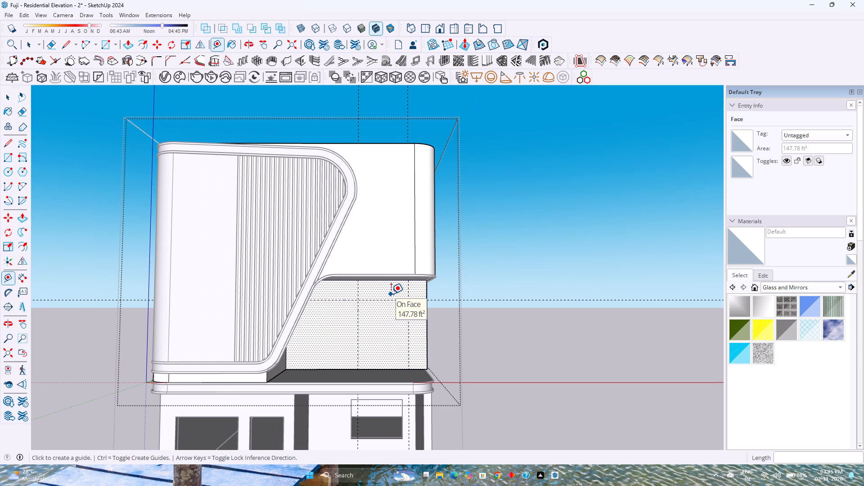
pyautogui.press('r')
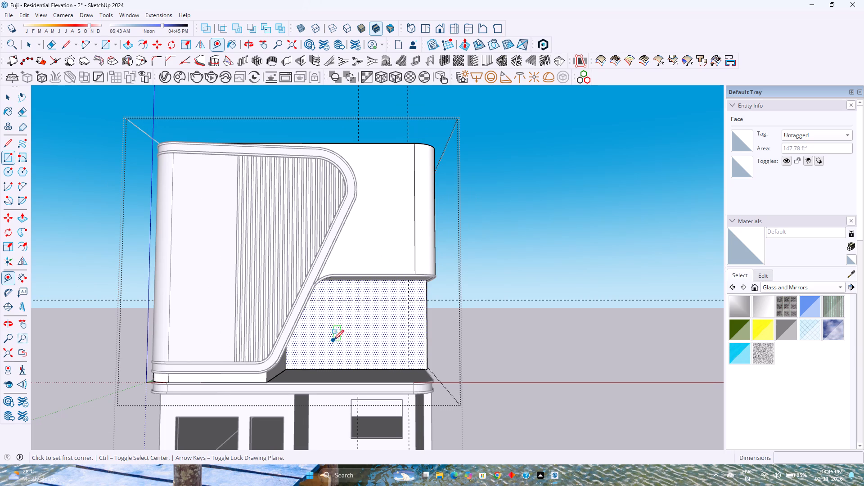
pyautogui.scroll(8, 365, 305)
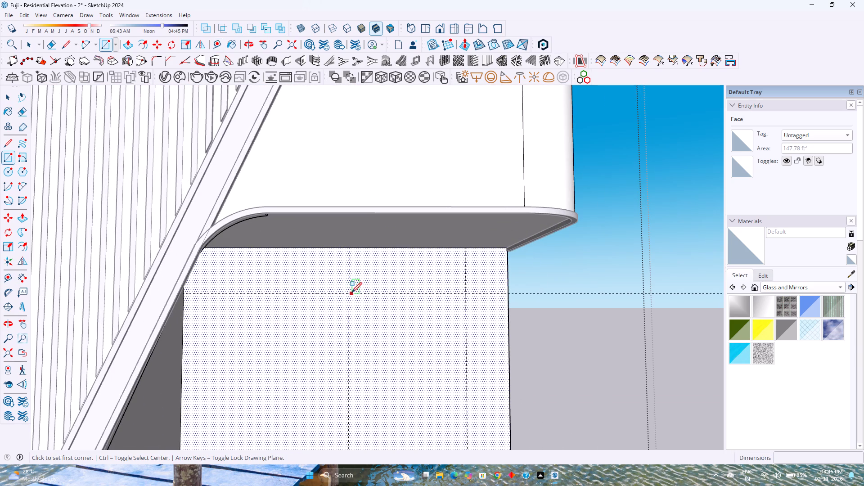
pyautogui.click(351, 292)
pyautogui.scroll(-6, 365, 313)
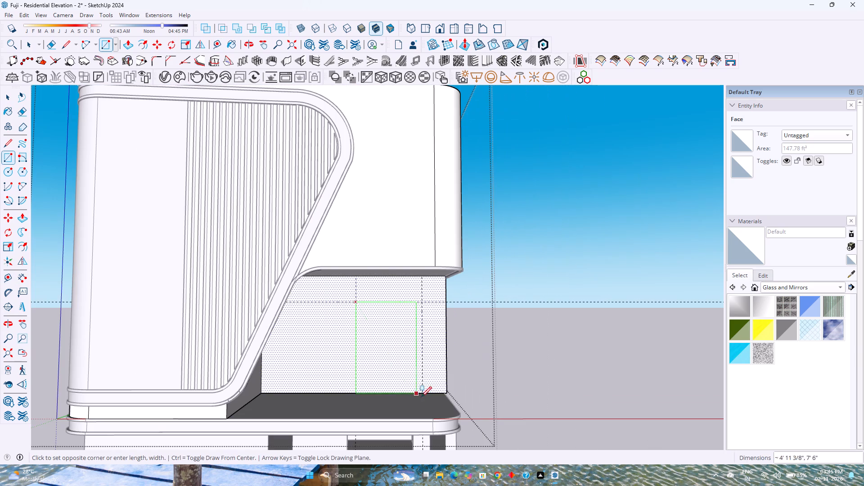
pyautogui.click(423, 391)
# Push the door rectangle 9" through the recessed terrace wall to cut the opening.
pyautogui.moveTo(414, 378); pyautogui.dragTo(381, 388, button='middle')
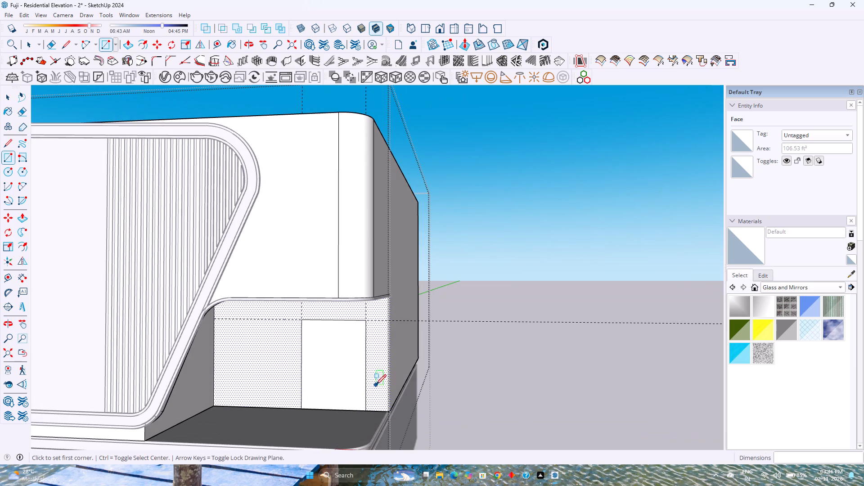
pyautogui.press('Escape')
pyautogui.press('p')
pyautogui.press('Escape')
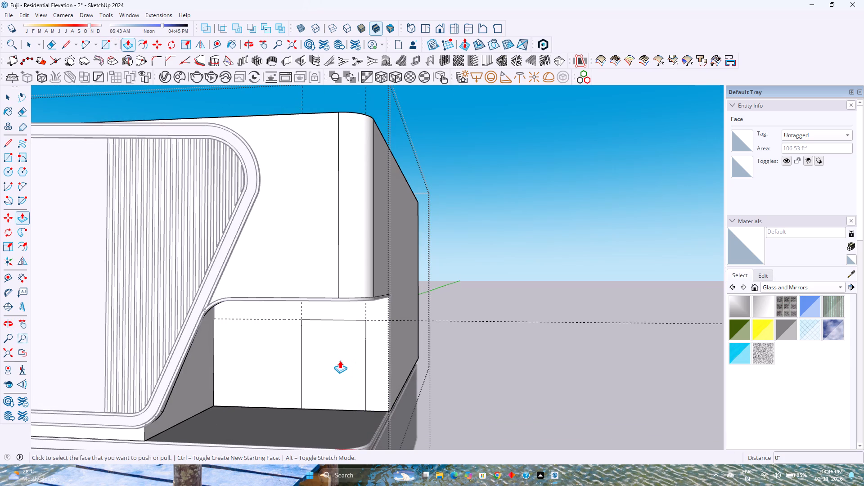
pyautogui.click(340, 360)
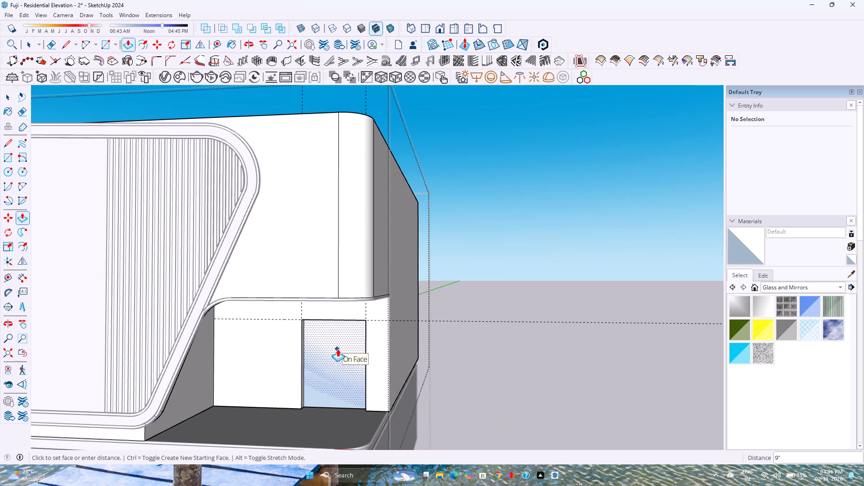
pyautogui.press('9')
pyautogui.press('Return')
pyautogui.press('space')
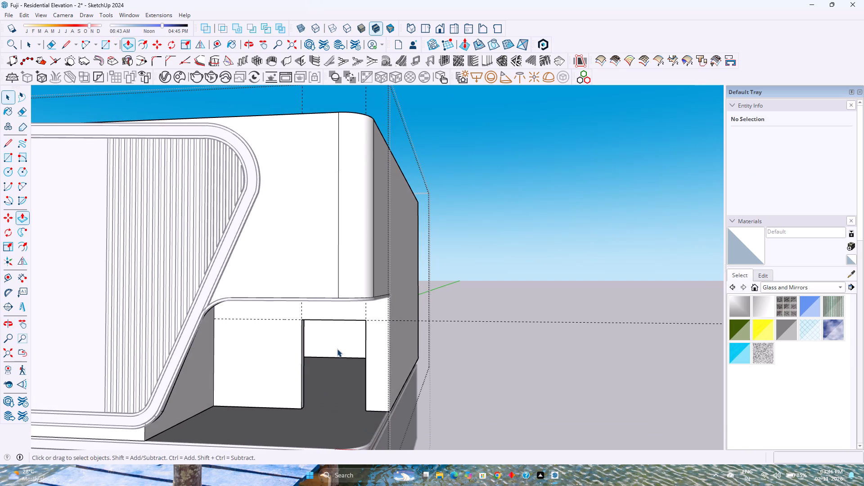
# Delete all construction guides around the terrace door opening.
pyautogui.scroll(-2, 337, 349)
pyautogui.moveTo(324, 355); pyautogui.dragTo(394, 321, button='middle')
pyautogui.middleClick(394, 321)
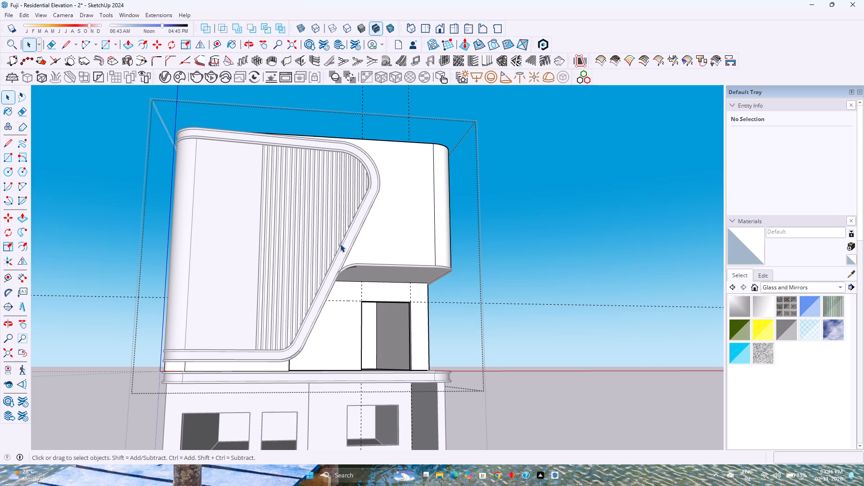
pyautogui.click(30, 17)
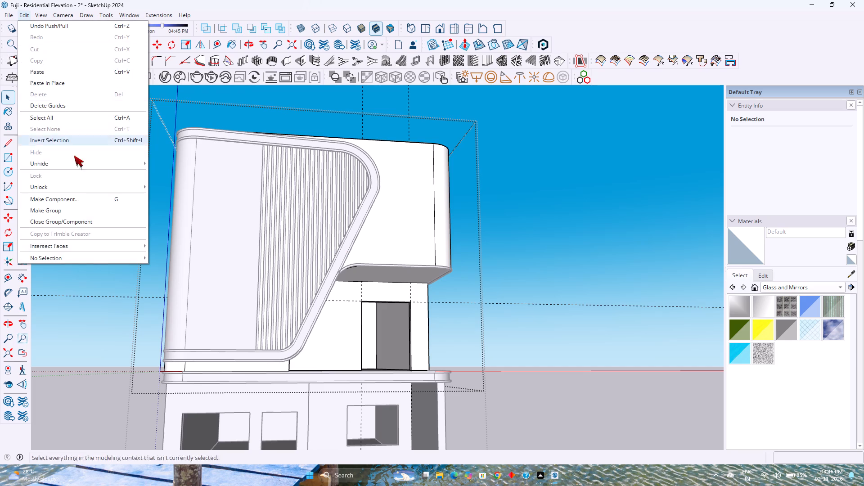
pyautogui.click(81, 107)
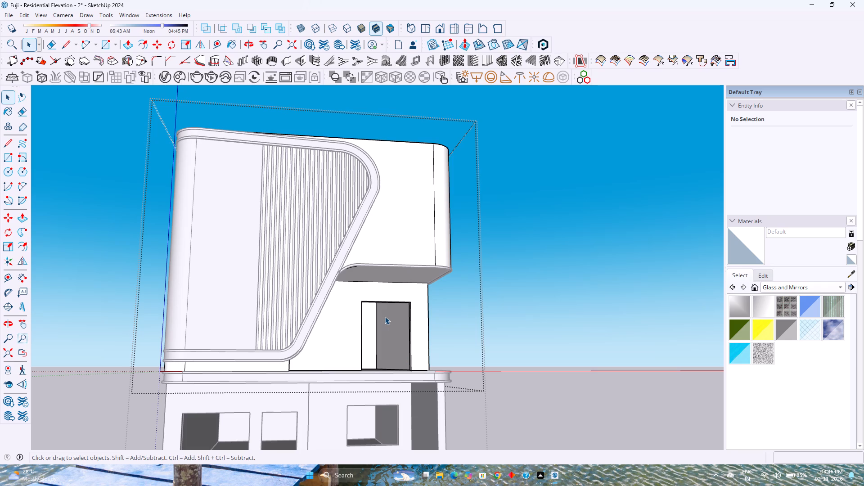
# Exit the upper-floor wall group and the group enclosing it.
pyautogui.scroll(-3, 385, 316)
pyautogui.scroll(-3, 417, 289)
pyautogui.press('Escape')
pyautogui.scroll(-1, 437, 281)
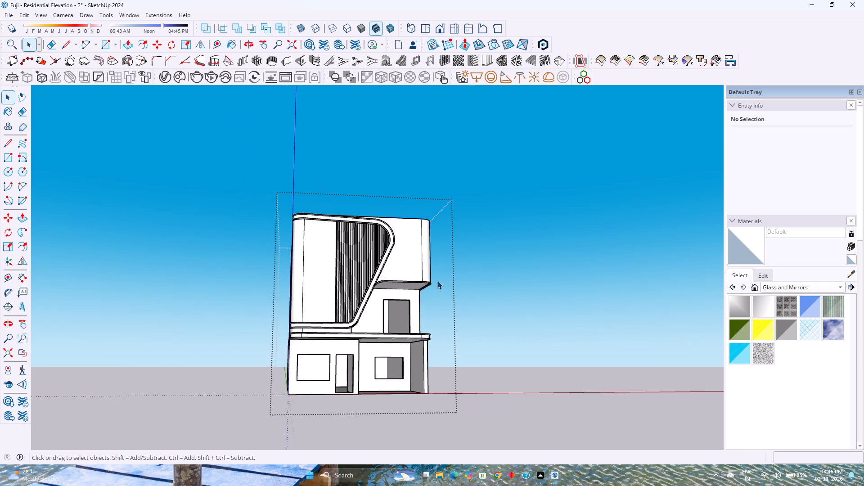
pyautogui.scroll(-1, 437, 281)
pyautogui.moveTo(442, 283); pyautogui.dragTo(417, 399, button='middle')
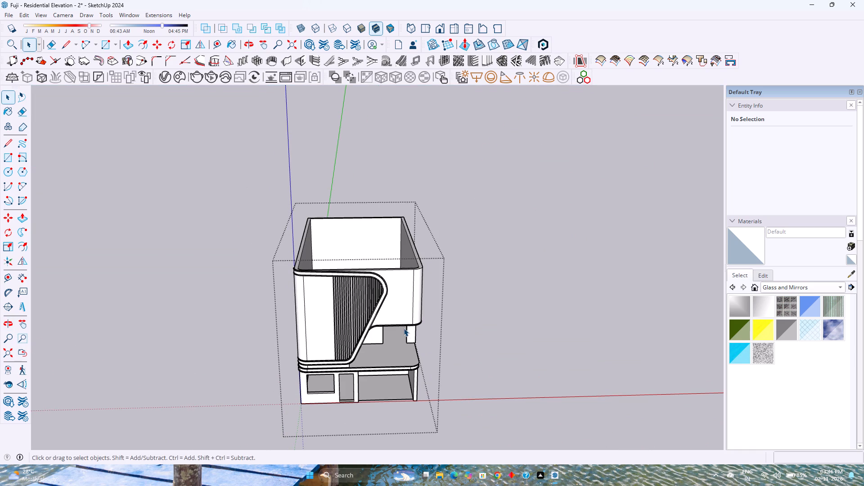
pyautogui.press('Escape')
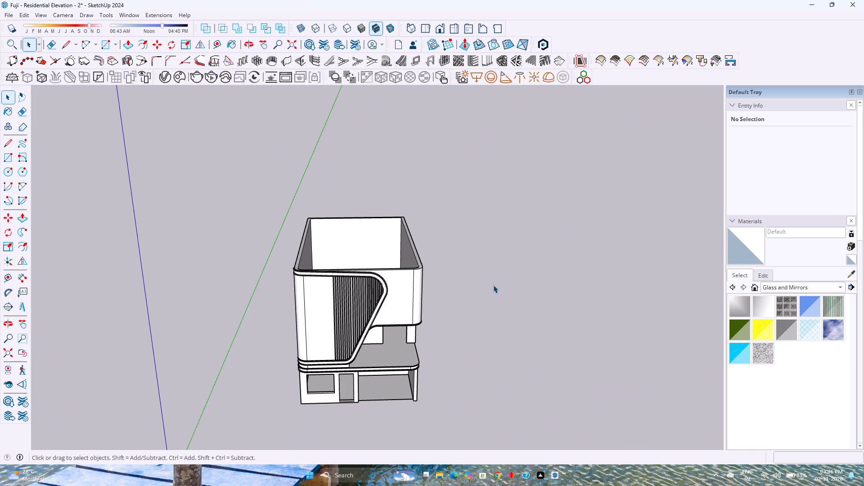
# Bring the whole front elevation into view and save the model.
pyautogui.scroll(2, 493, 285)
pyautogui.moveTo(489, 270); pyautogui.dragTo(476, 229, button='middle')
pyautogui.scroll(-1, 479, 229)
pyautogui.moveTo(434, 291); pyautogui.dragTo(450, 228, button='middle')
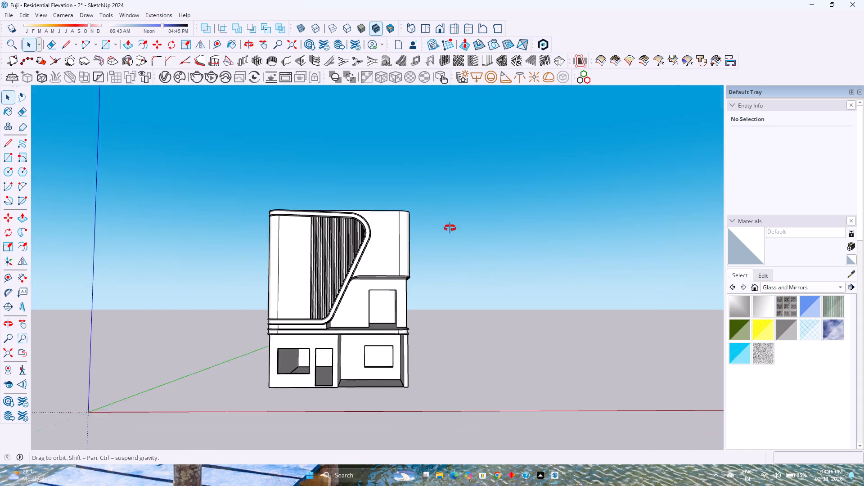
pyautogui.moveTo(450, 228); pyautogui.dragTo(450, 228, button='middle')
pyautogui.scroll(4, 355, 299)
pyautogui.hotkey('ctrl', 's')
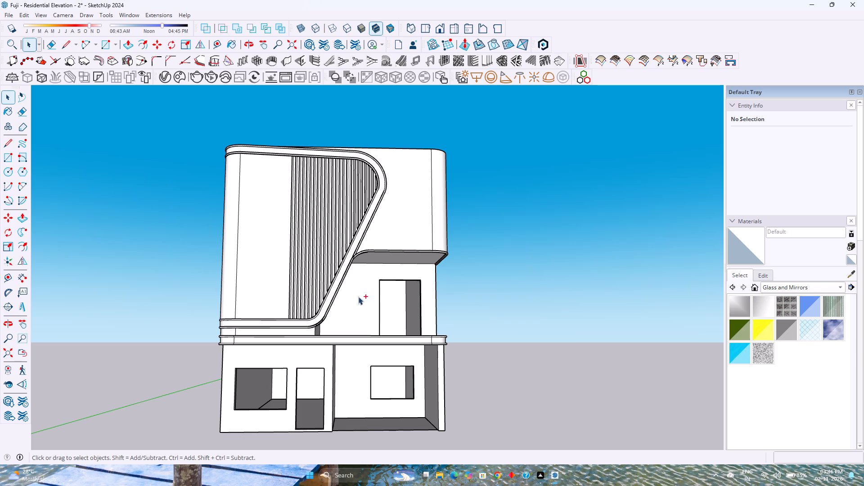
# Examine the whole elevation with its terrace door opening, from the front and from the side corner.
pyautogui.scroll(-2, 387, 359)
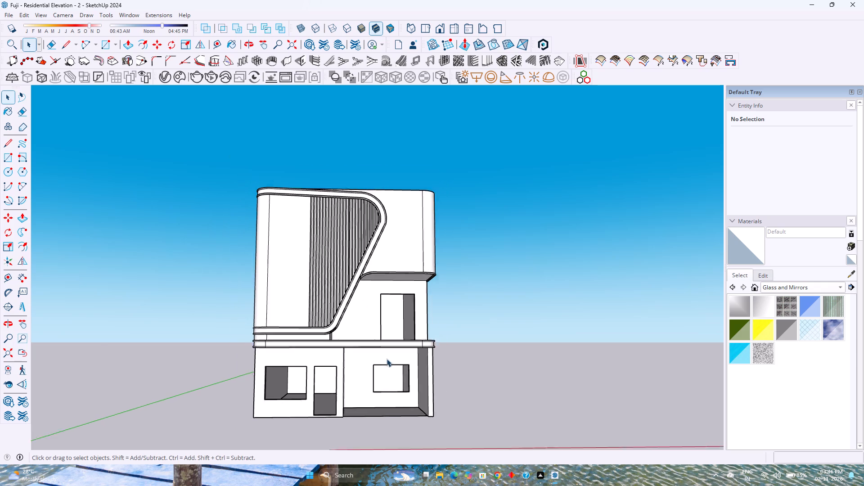
pyautogui.scroll(-2, 387, 359)
pyautogui.scroll(4, 387, 359)
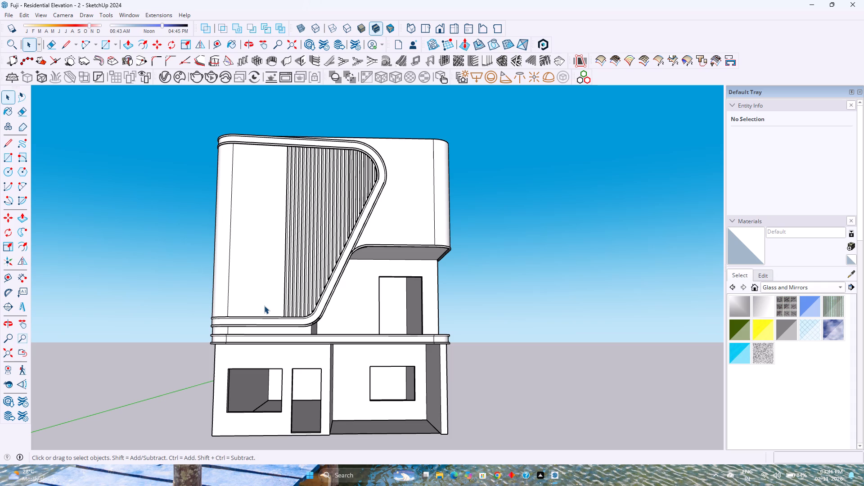
pyautogui.scroll(-3, 293, 268)
pyautogui.scroll(5, 303, 269)
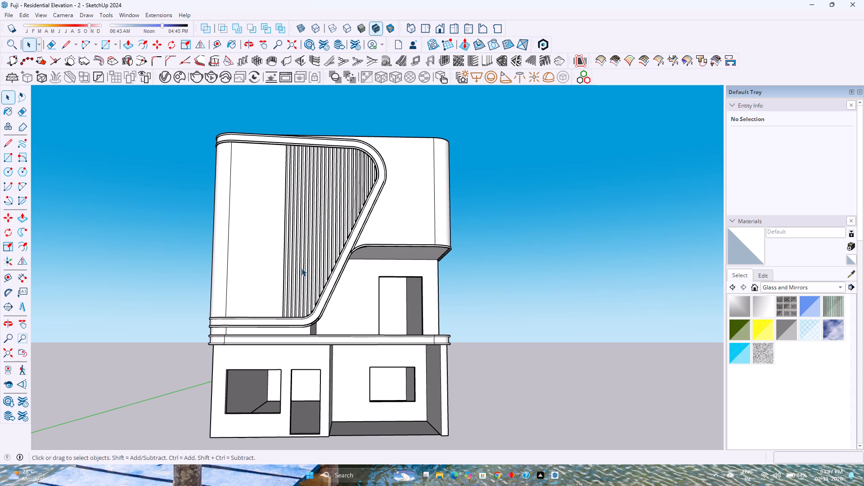
pyautogui.scroll(1, 302, 265)
pyautogui.scroll(-2, 305, 265)
pyautogui.moveTo(320, 268); pyautogui.dragTo(320, 285, button='middle')
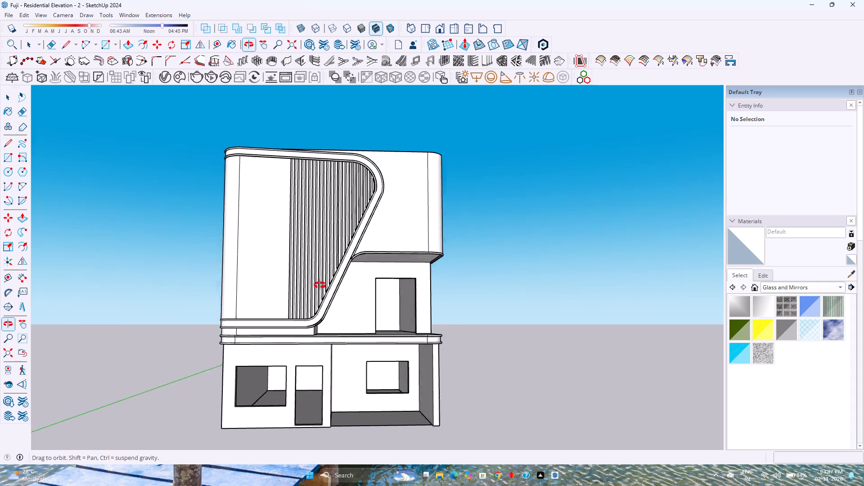
pyautogui.moveTo(320, 285); pyautogui.dragTo(339, 296, button='middle')
pyautogui.scroll(-3, 308, 269)
pyautogui.moveTo(361, 278); pyautogui.dragTo(282, 254, button='middle')
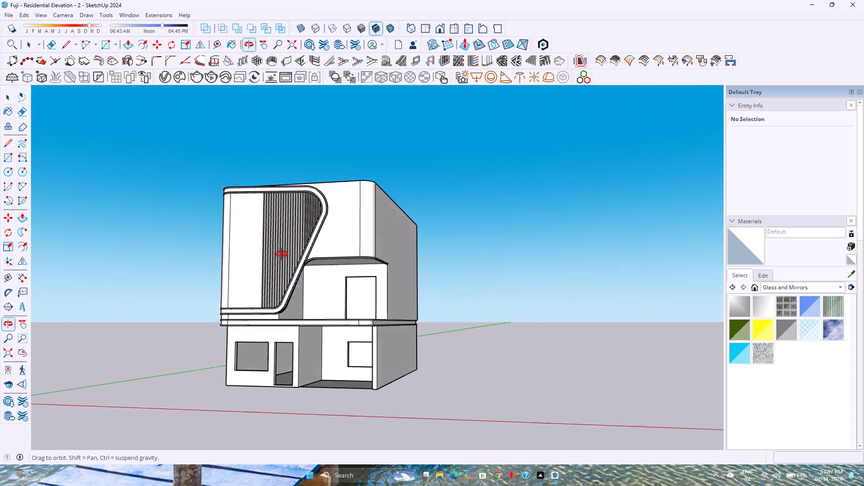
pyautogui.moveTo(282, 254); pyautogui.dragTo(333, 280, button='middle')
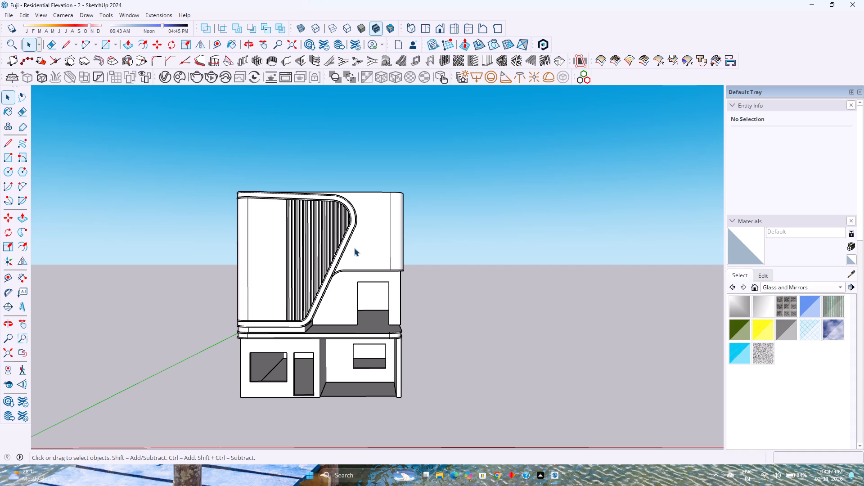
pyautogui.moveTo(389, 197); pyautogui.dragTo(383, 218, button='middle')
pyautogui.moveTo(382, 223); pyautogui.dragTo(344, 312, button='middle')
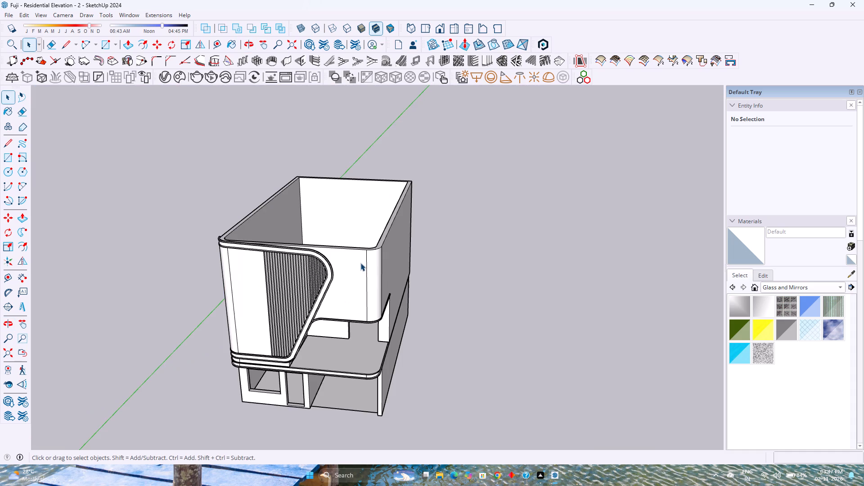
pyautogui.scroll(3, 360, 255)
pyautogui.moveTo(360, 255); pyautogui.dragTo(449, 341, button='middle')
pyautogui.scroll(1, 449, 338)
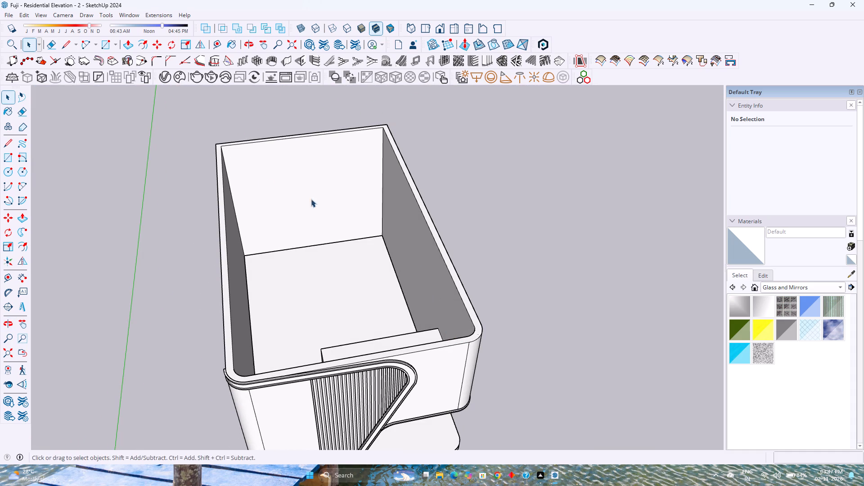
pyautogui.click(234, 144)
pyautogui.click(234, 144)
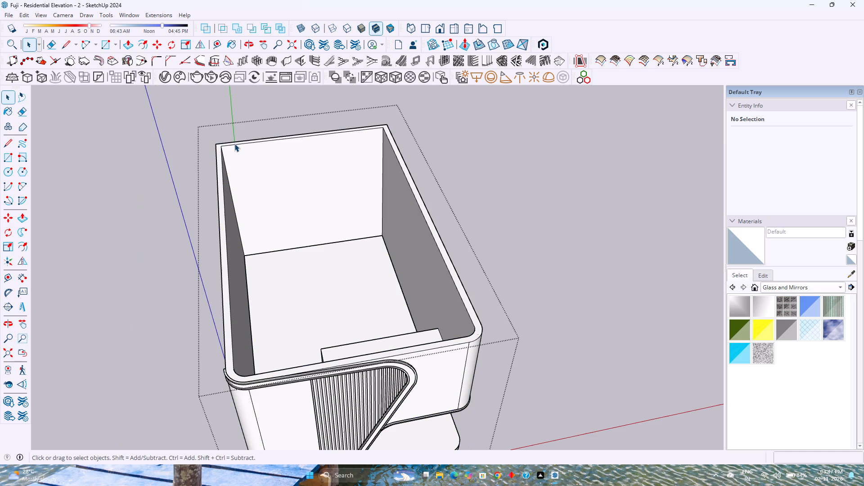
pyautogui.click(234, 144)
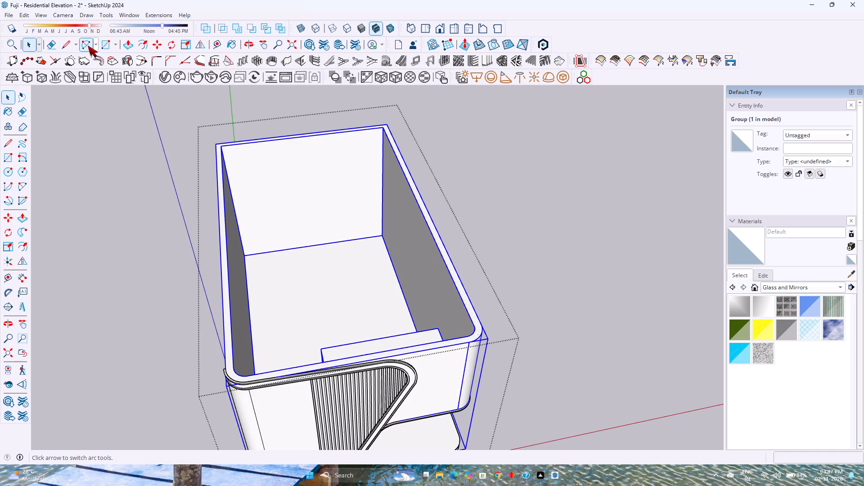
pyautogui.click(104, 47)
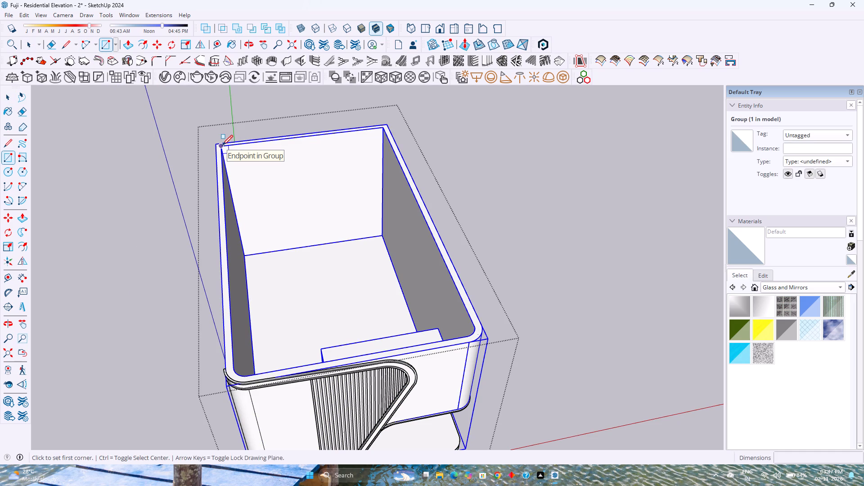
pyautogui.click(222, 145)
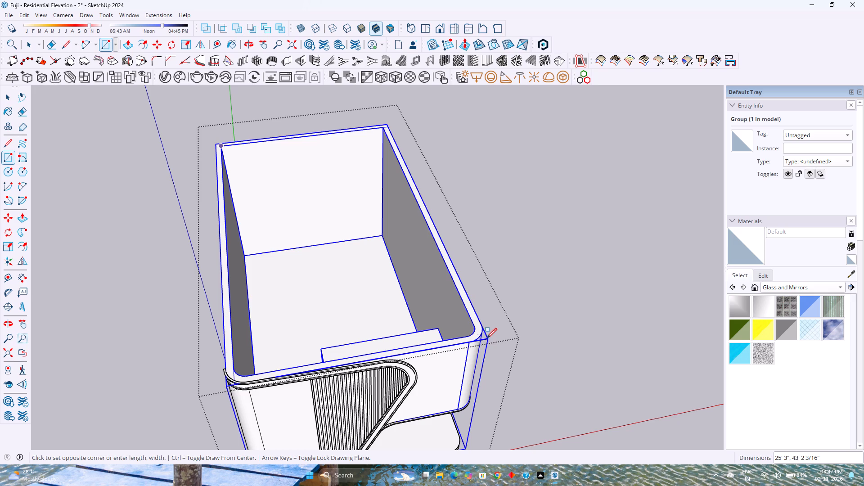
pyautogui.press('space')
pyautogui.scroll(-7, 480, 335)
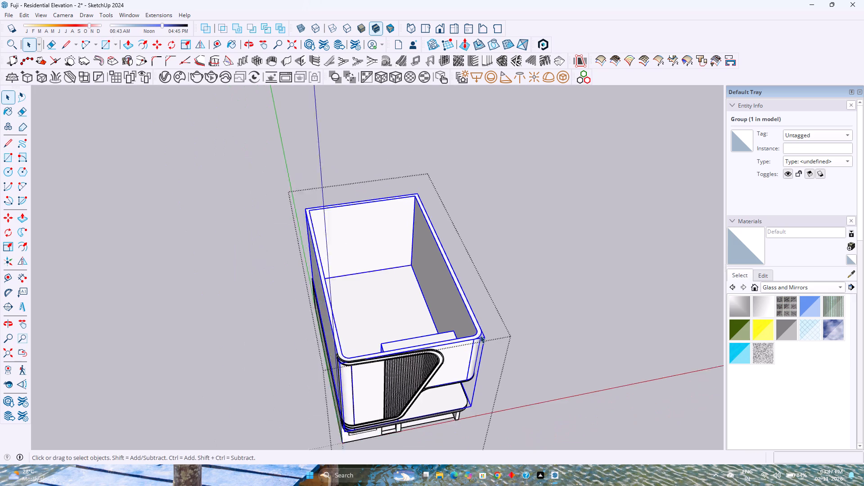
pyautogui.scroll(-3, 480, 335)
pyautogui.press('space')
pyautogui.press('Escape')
# Copy the top face of the slab beneath the terrace from inside its group, and exit the slab group.
pyautogui.scroll(6, 483, 388)
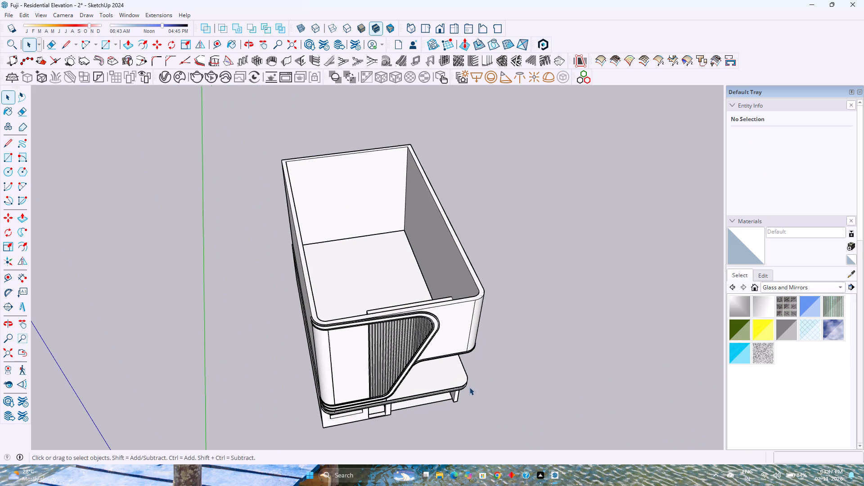
pyautogui.click(452, 375)
pyautogui.scroll(4, 452, 375)
pyautogui.moveTo(452, 375); pyautogui.dragTo(349, 367, button='middle')
pyautogui.scroll(2, 367, 417)
pyautogui.moveTo(366, 417); pyautogui.dragTo(357, 394, button='middle')
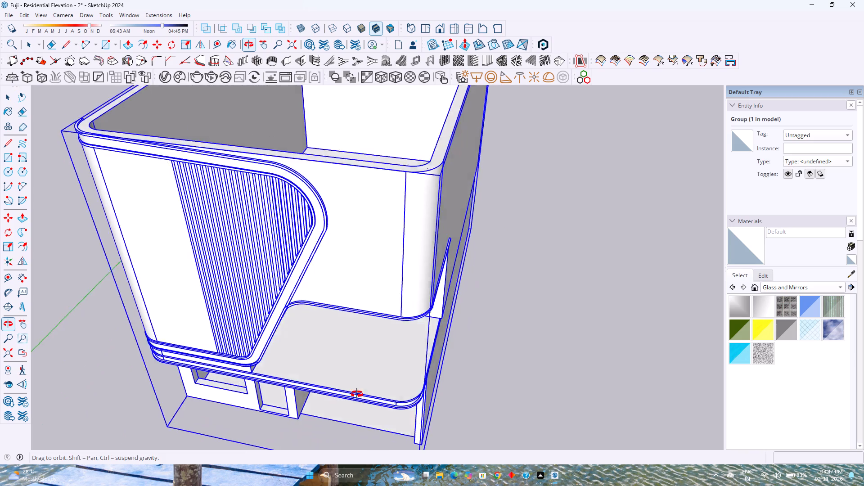
pyautogui.moveTo(357, 394); pyautogui.dragTo(352, 314, button='middle')
pyautogui.scroll(4, 374, 341)
pyautogui.doubleClick(383, 315)
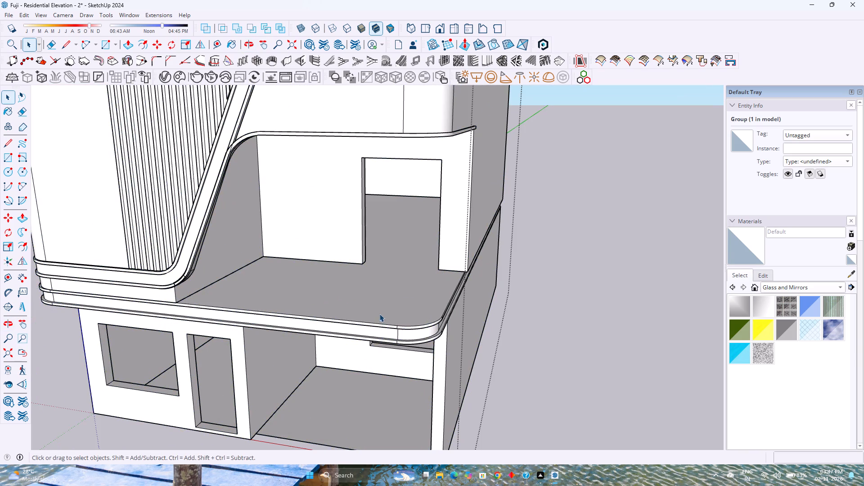
pyautogui.click(382, 312)
pyautogui.doubleClick(386, 310)
pyautogui.doubleClick(387, 309)
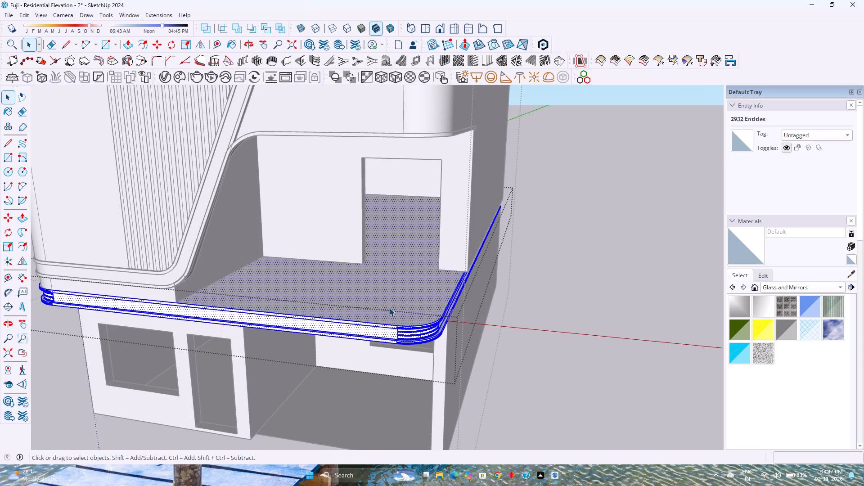
pyautogui.click(396, 304)
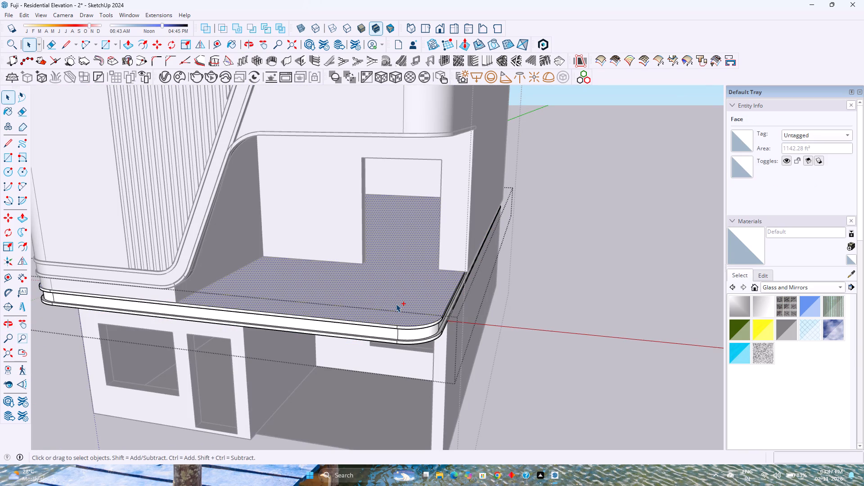
pyautogui.hotkey('ctrl', 'c')
pyautogui.press('Escape')
# Paste the slab face over the upper-floor walls and align its rear corner with the walls' inner rear corner.
pyautogui.scroll(-3, 396, 305)
pyautogui.keyDown('shift'); pyautogui.moveTo(396, 305); pyautogui.dragTo(507, 453, button='middle'); pyautogui.keyUp('shift')
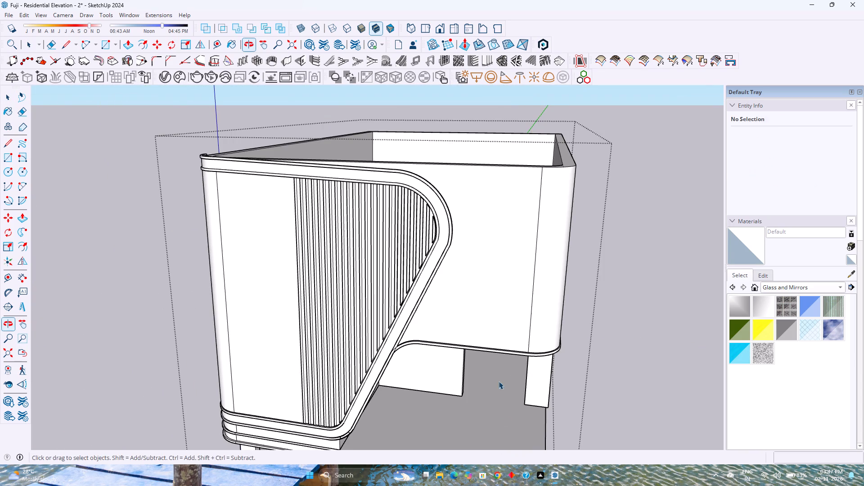
pyautogui.hotkey('ctrl', 'v')
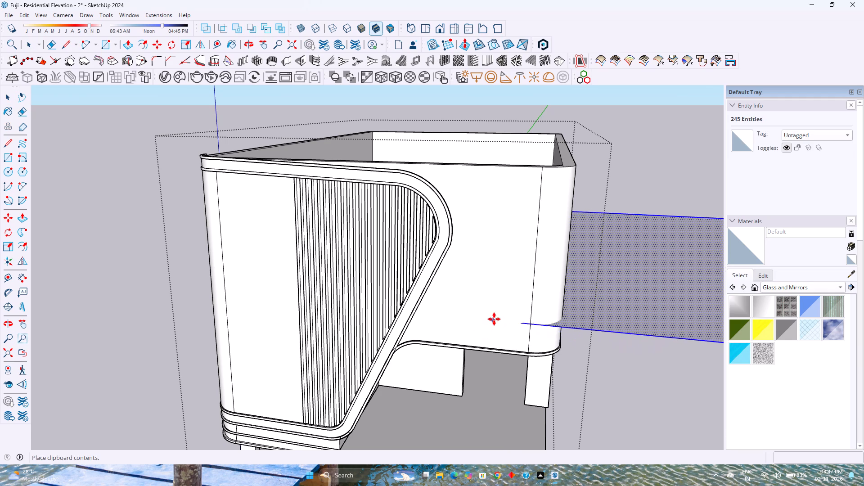
pyautogui.scroll(-2, 494, 319)
pyautogui.moveTo(495, 315); pyautogui.dragTo(492, 406, button='middle')
pyautogui.middleClick(492, 407)
pyautogui.scroll(-1, 403, 218)
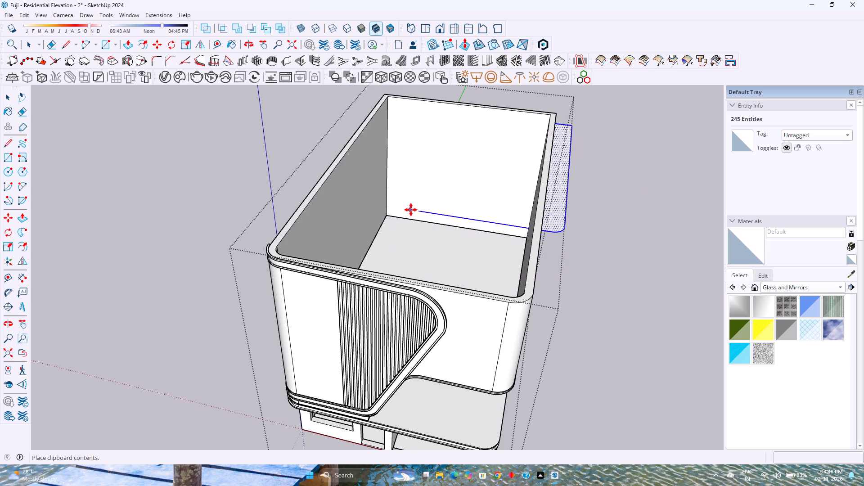
pyautogui.moveTo(411, 210); pyautogui.dragTo(447, 339, button='middle')
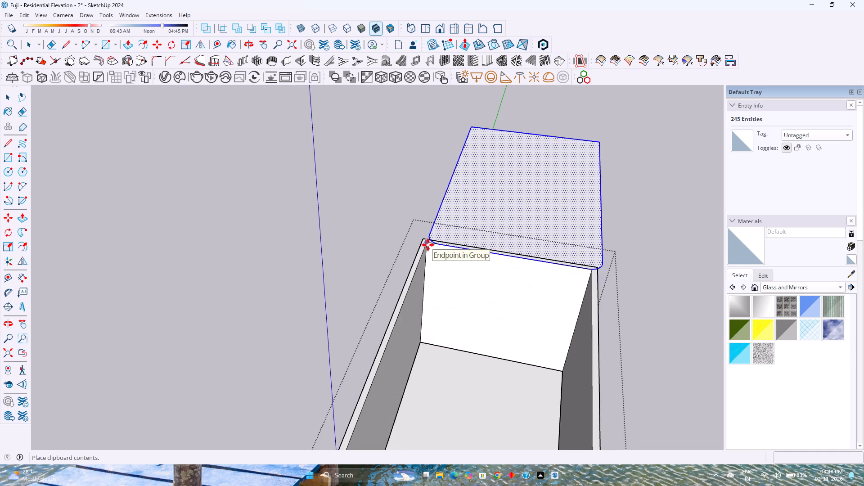
pyautogui.click(428, 245)
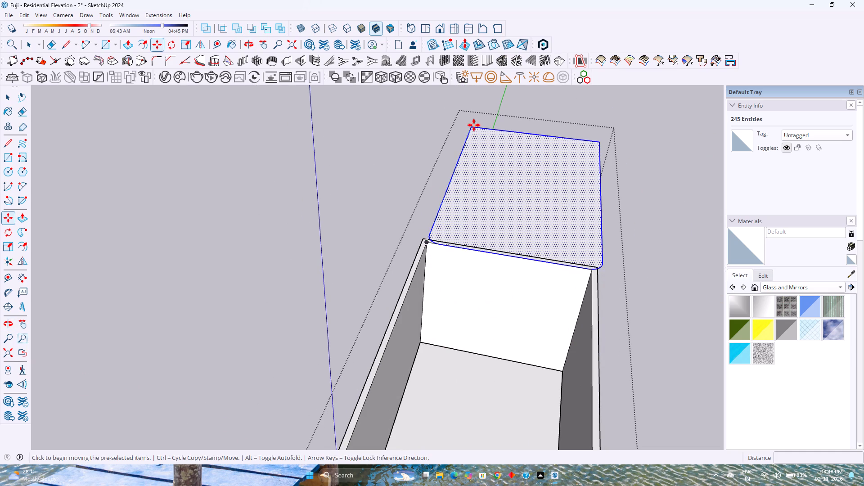
pyautogui.click(472, 126)
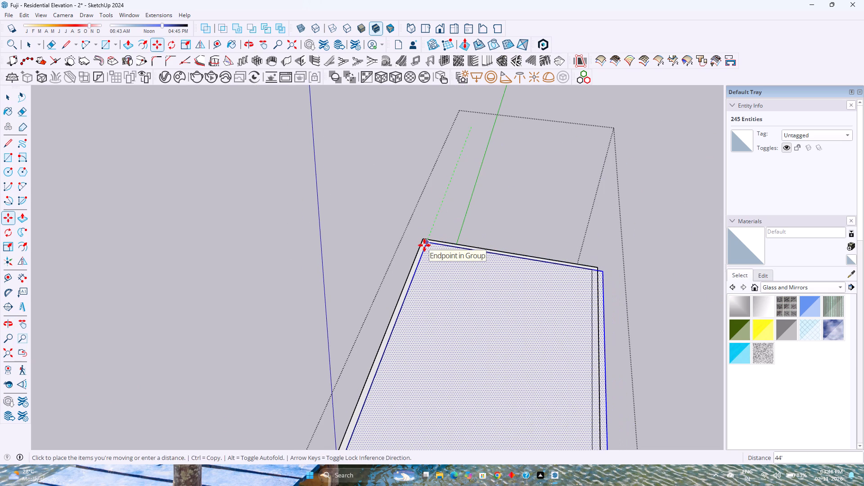
pyautogui.click(424, 245)
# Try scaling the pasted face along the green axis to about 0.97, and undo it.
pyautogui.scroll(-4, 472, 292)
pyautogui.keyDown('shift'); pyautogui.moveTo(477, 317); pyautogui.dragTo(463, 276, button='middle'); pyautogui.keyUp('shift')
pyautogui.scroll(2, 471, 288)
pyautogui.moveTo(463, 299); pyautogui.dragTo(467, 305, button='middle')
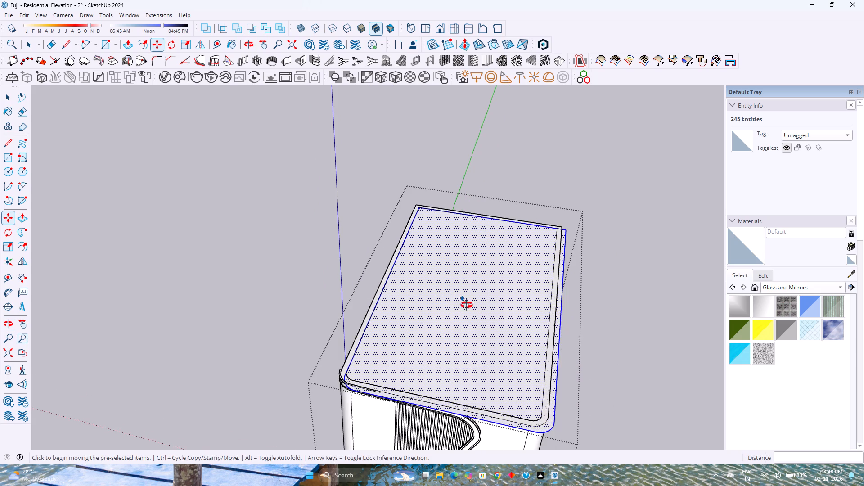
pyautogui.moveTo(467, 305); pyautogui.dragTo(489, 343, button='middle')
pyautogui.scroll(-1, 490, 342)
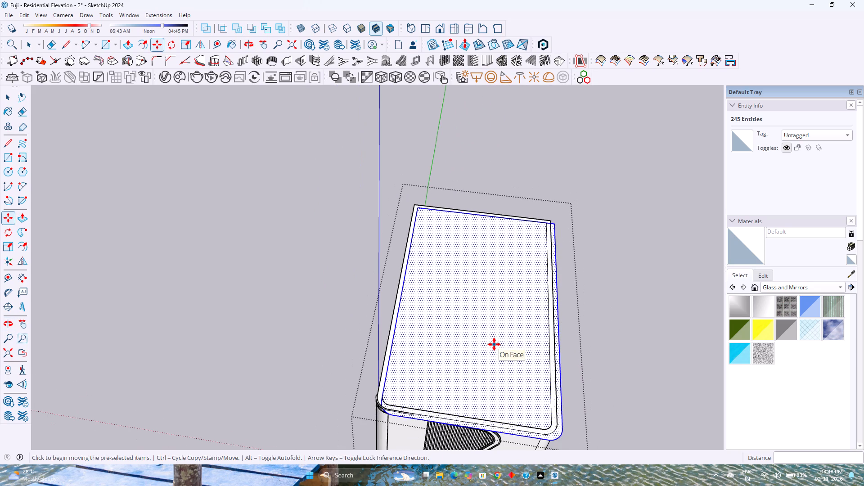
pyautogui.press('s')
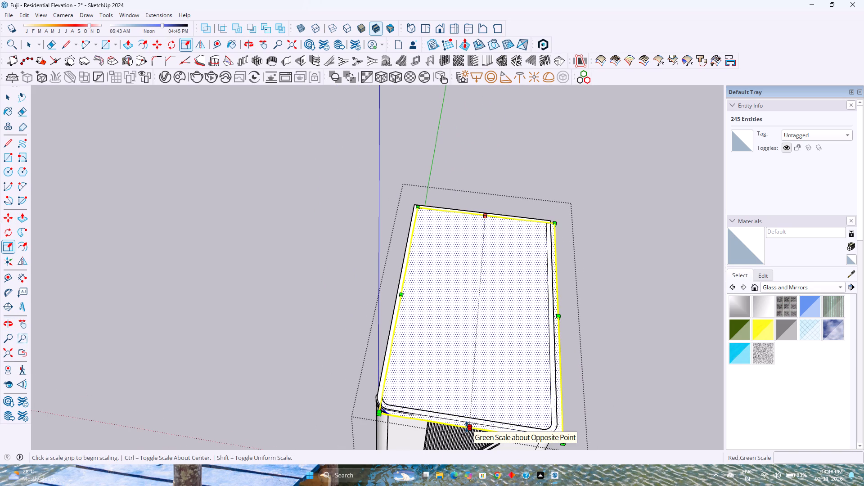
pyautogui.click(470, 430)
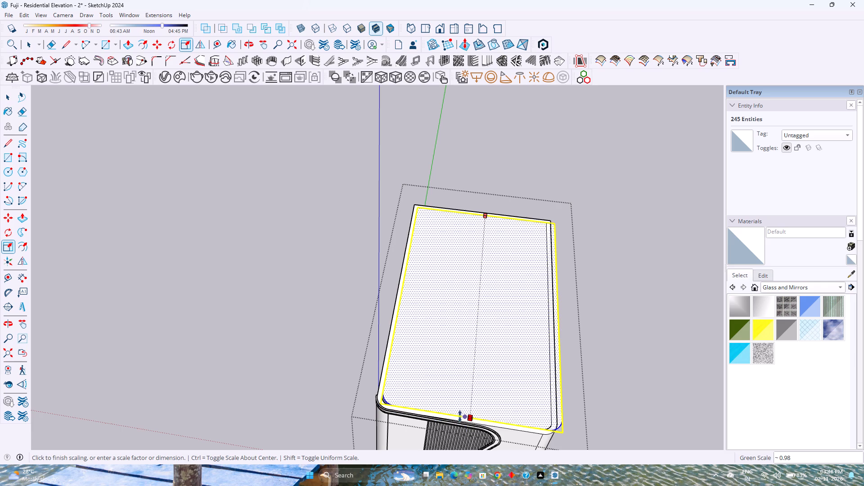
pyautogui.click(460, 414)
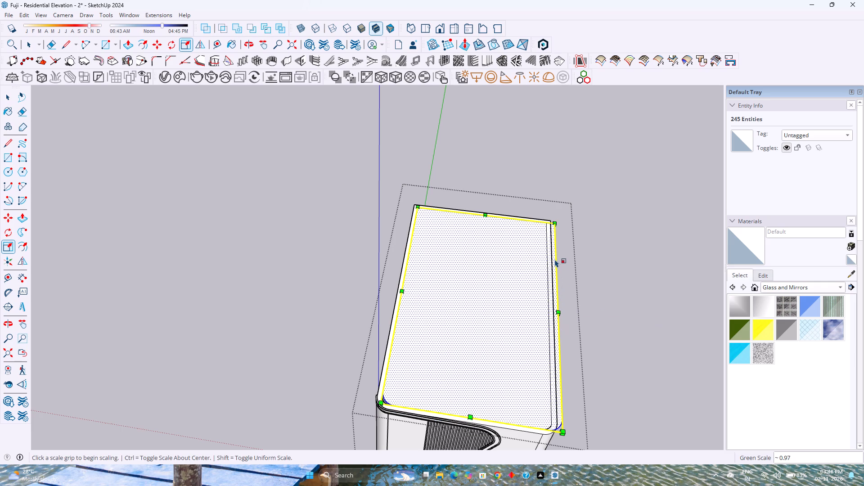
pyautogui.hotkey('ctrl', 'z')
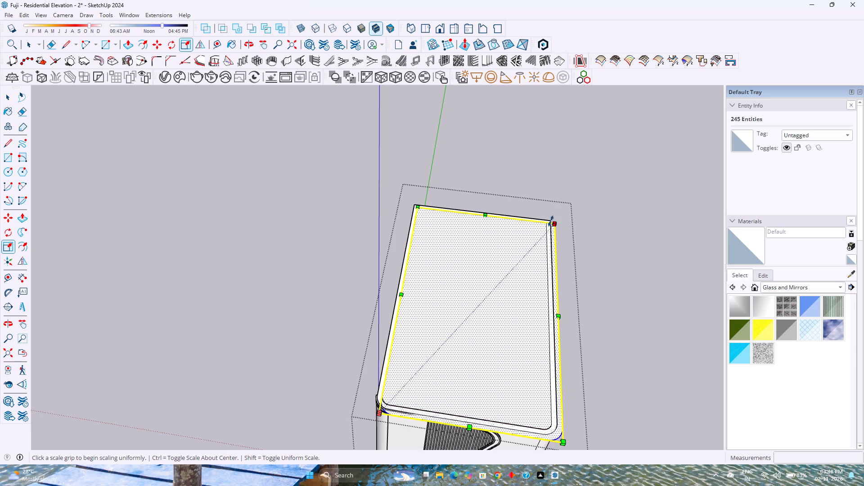
# Scale the pasted face uniformly to 0.94 and move its rear corner onto the walls' inner rear corner.
pyautogui.click(556, 223)
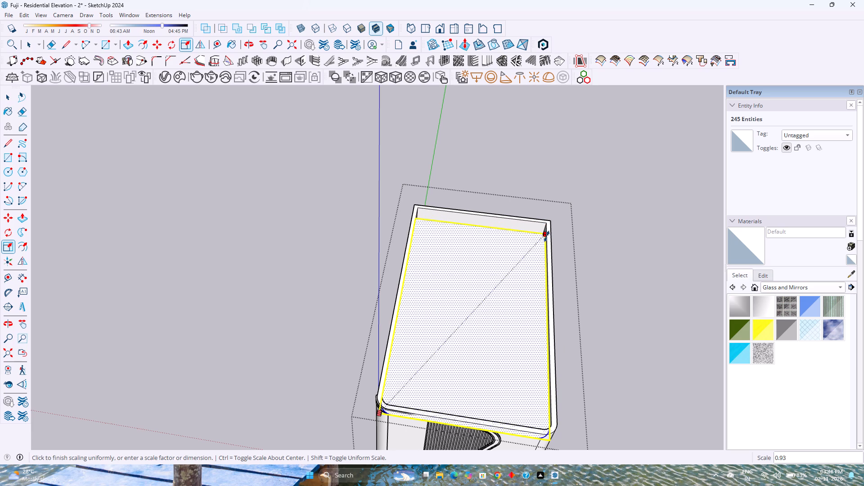
pyautogui.click(550, 236)
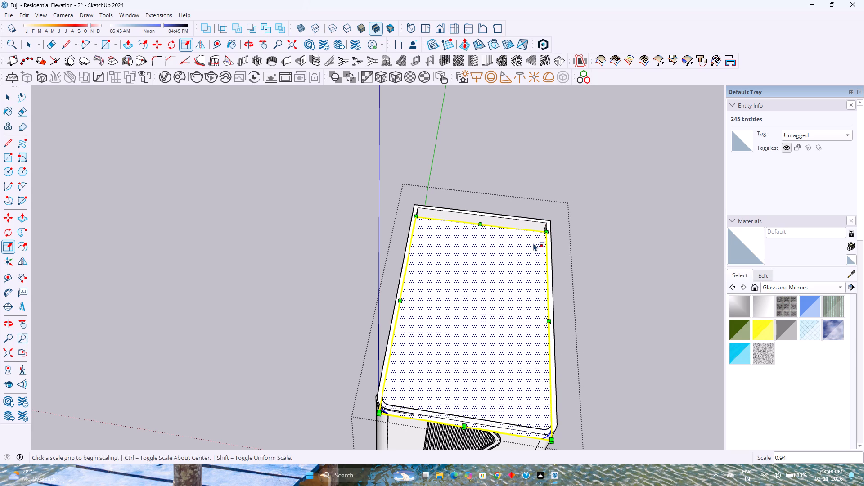
pyautogui.press('m')
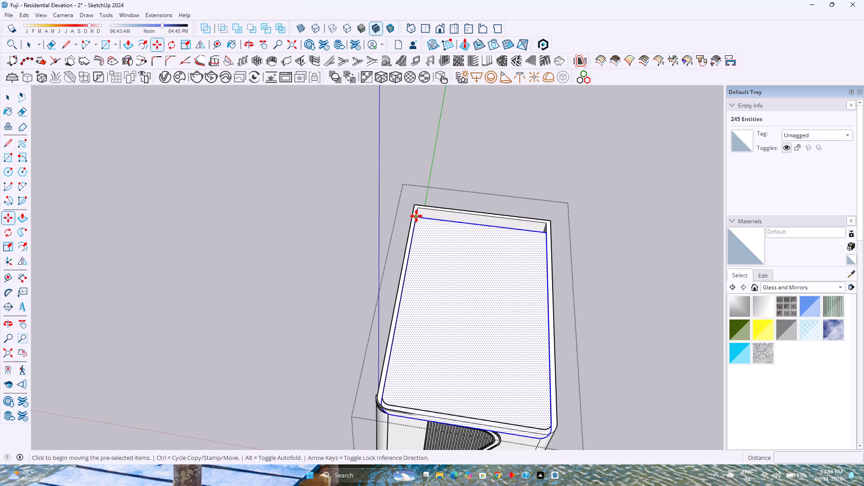
pyautogui.click(416, 216)
pyautogui.click(417, 210)
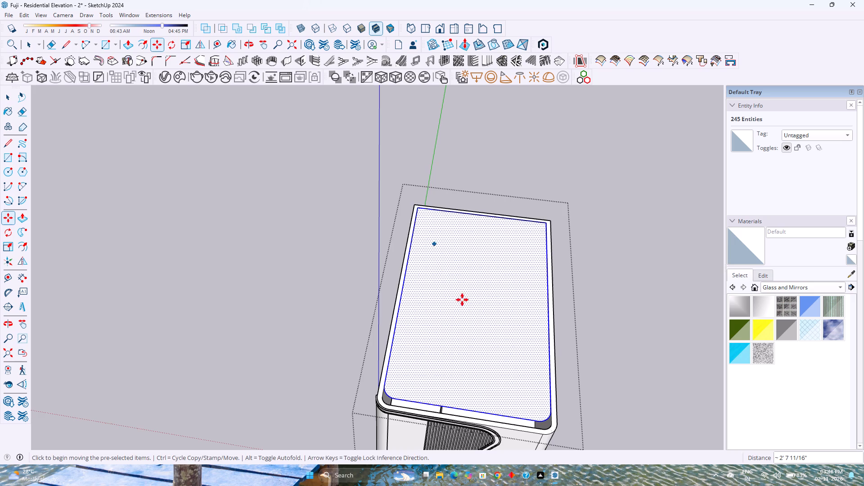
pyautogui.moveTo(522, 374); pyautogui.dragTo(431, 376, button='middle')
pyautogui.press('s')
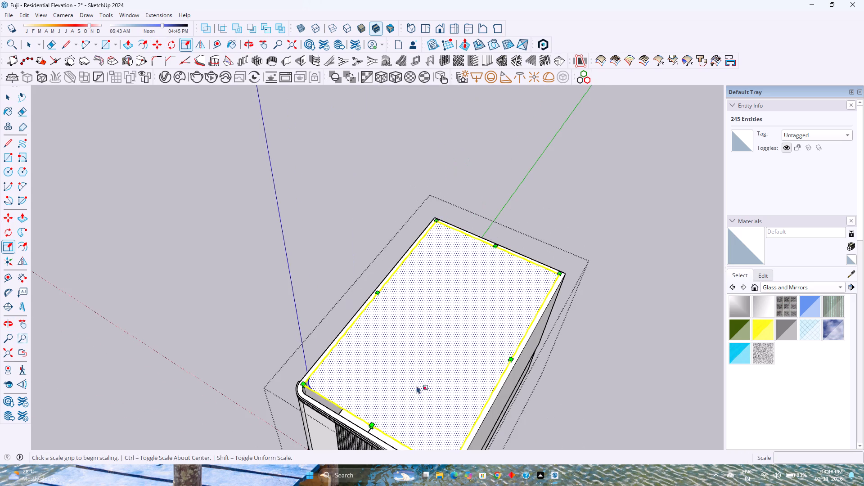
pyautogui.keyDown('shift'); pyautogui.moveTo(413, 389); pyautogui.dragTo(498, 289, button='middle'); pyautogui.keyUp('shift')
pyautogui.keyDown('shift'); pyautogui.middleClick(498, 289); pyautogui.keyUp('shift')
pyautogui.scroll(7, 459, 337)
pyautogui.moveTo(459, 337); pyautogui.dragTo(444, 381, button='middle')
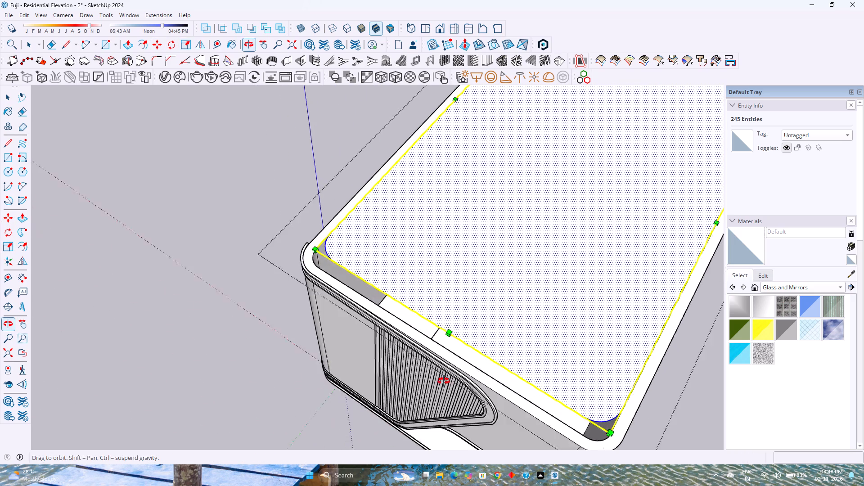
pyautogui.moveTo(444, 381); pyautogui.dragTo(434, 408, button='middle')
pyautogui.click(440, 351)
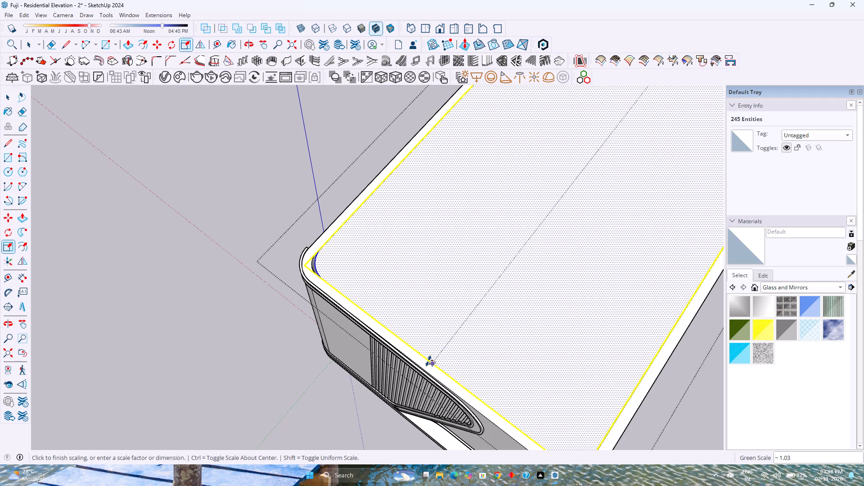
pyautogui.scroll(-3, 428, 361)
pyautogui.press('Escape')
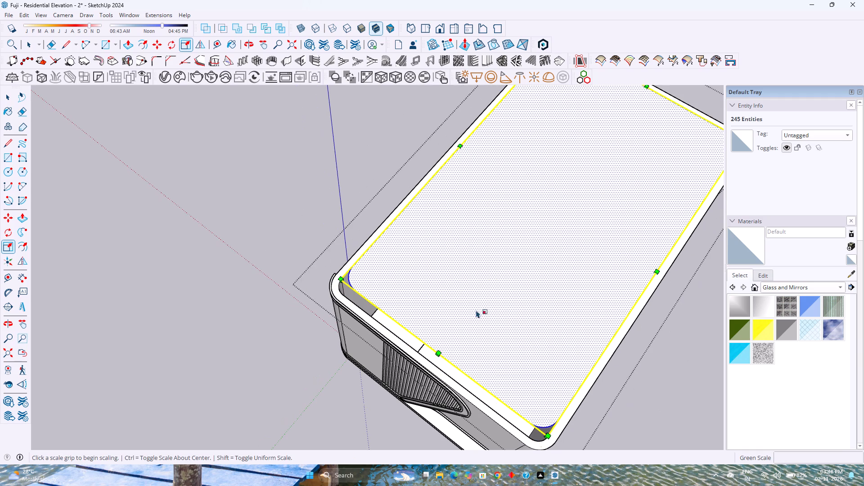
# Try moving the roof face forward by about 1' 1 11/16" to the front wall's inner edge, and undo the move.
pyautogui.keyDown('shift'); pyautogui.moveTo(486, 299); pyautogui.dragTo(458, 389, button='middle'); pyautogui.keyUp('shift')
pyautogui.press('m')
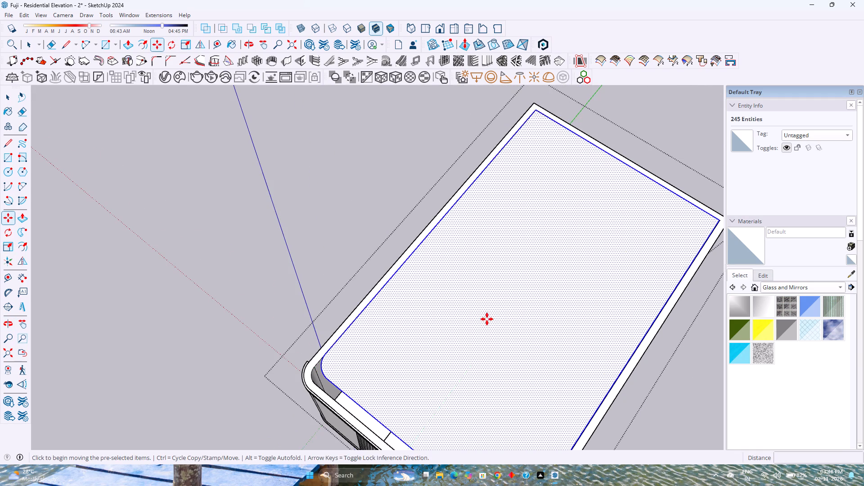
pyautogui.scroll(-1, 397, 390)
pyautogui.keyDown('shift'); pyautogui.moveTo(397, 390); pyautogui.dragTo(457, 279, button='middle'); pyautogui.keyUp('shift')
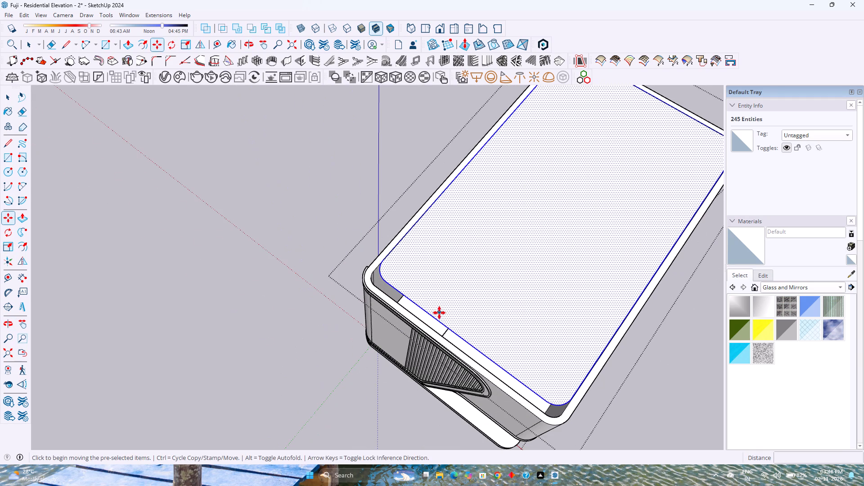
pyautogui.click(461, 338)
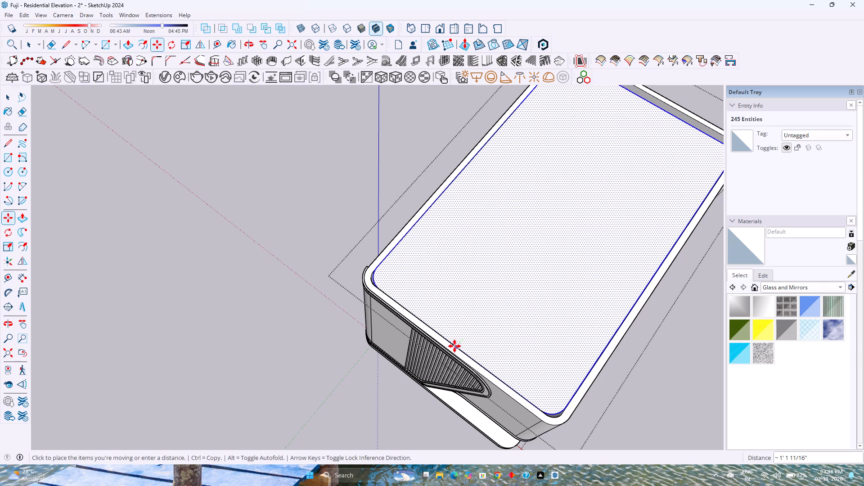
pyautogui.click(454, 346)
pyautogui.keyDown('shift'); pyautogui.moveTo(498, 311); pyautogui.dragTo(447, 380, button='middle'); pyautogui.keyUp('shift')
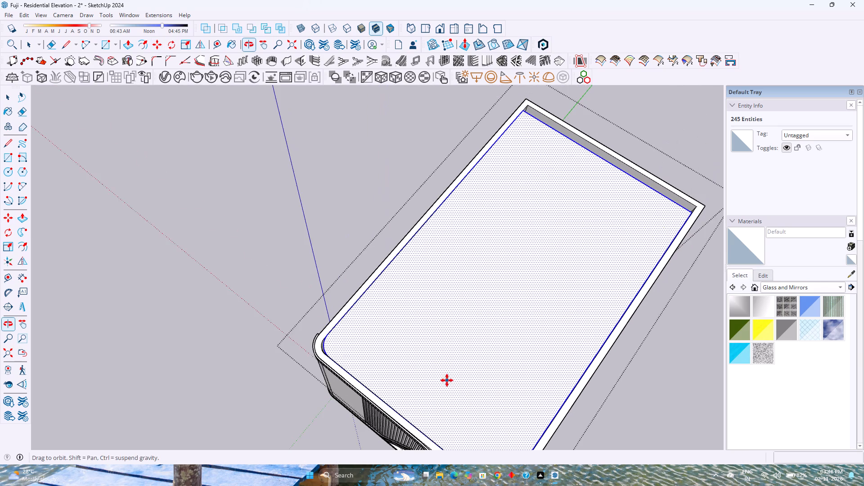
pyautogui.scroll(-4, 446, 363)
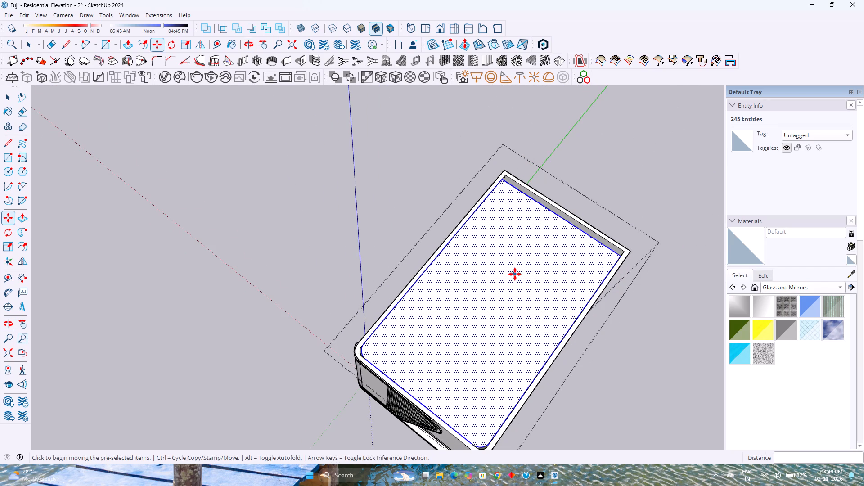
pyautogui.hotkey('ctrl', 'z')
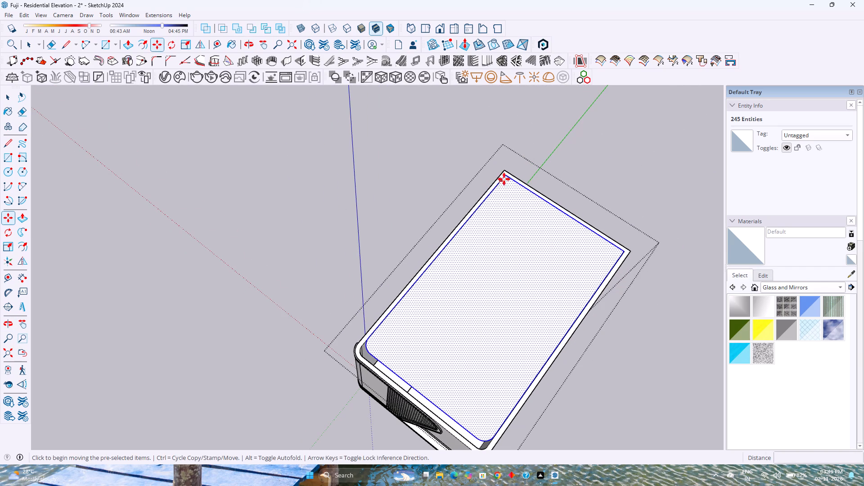
# Move the roof face by its rear corner onto the walls' outer rear corner.
pyautogui.click(505, 177)
pyautogui.click(505, 171)
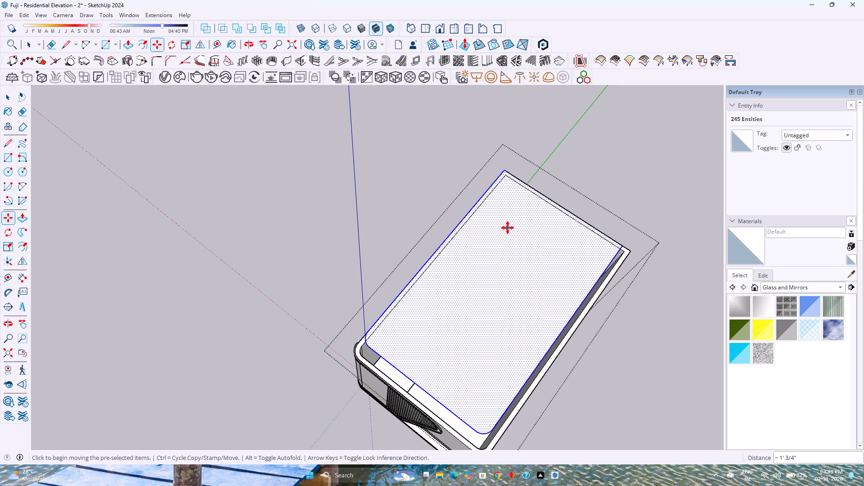
# Scale the roof face up uniformly from its front corner until it covers the wall tops, and clear the selection.
pyautogui.press('s')
pyautogui.keyDown('shift'); pyautogui.moveTo(510, 352); pyautogui.dragTo(529, 257, button='middle'); pyautogui.keyUp('shift')
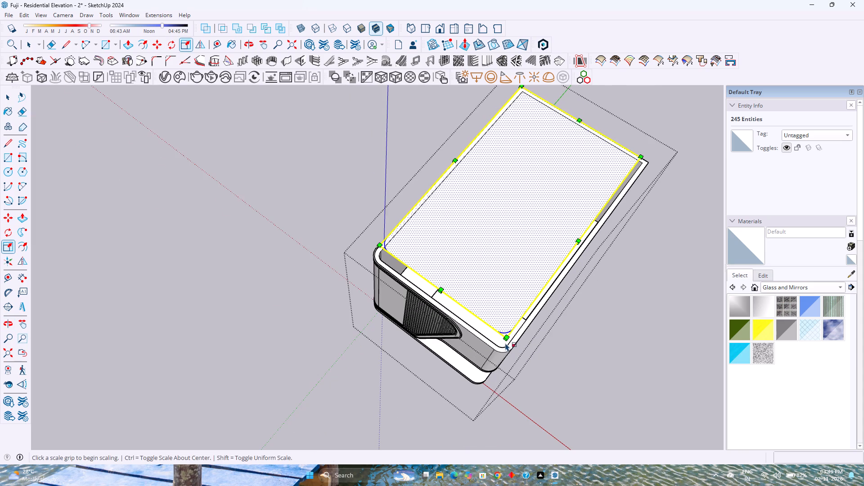
pyautogui.click(505, 340)
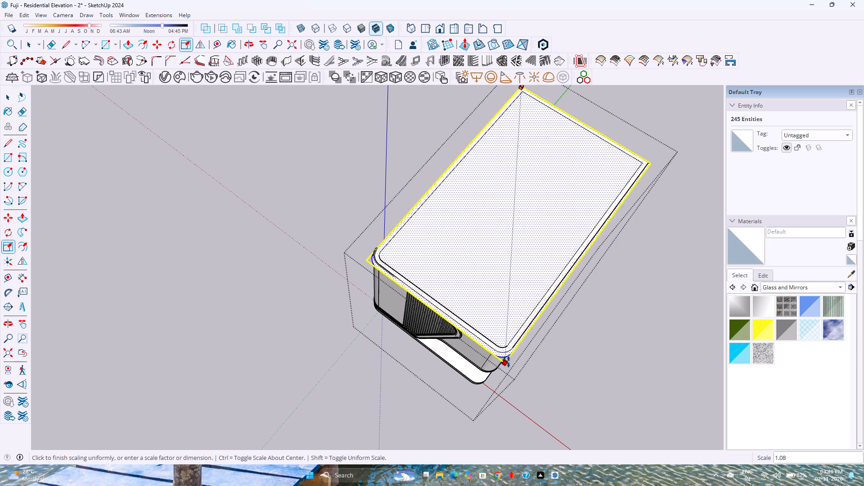
pyautogui.click(508, 355)
pyautogui.scroll(7, 508, 345)
pyautogui.moveTo(508, 345); pyautogui.dragTo(534, 369, button='middle')
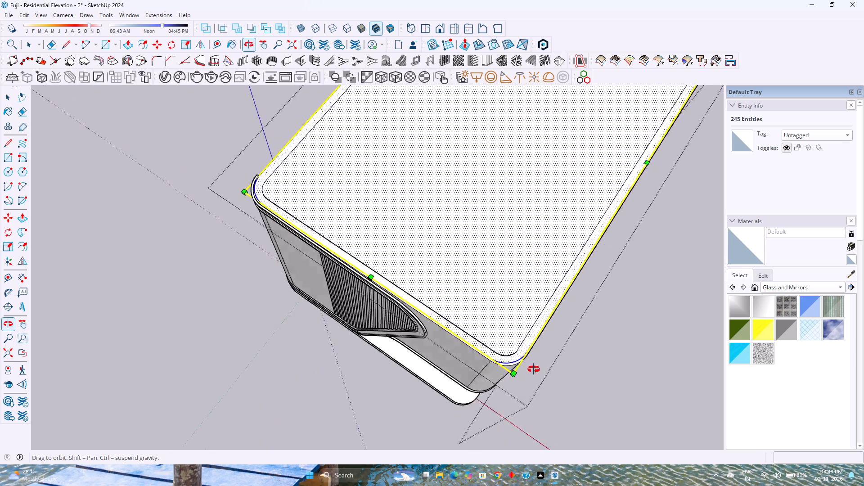
pyautogui.moveTo(534, 369); pyautogui.dragTo(567, 410, button='middle')
pyautogui.middleClick(567, 410)
pyautogui.press('space')
pyautogui.press('Escape')
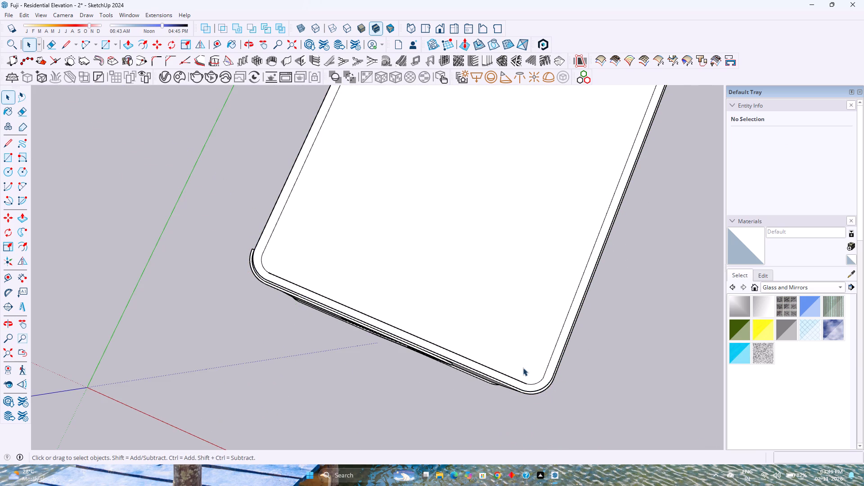
# Select the enlarged roof face with its edges and move it about 1 7/8" toward the front wall's outer edge.
pyautogui.click(530, 365)
pyautogui.tripleClick(530, 365)
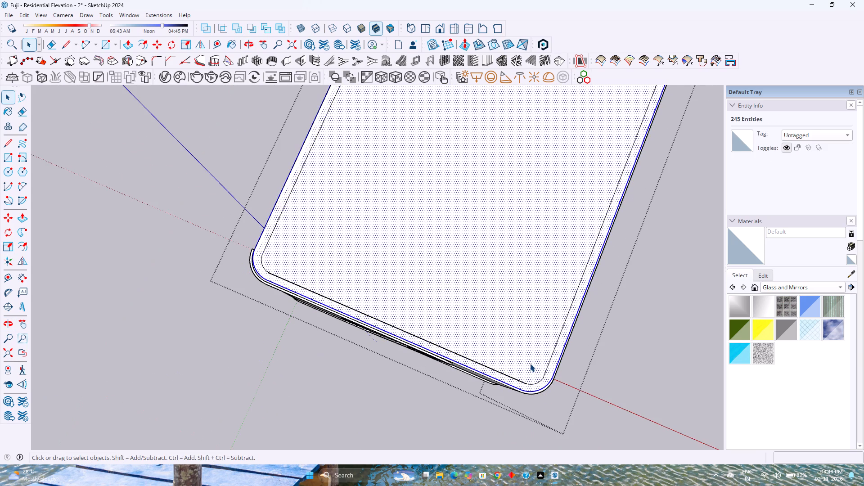
pyautogui.moveTo(522, 384); pyautogui.dragTo(576, 305, button='middle')
pyautogui.middleClick(578, 302)
pyautogui.scroll(2, 567, 295)
pyautogui.keyDown('shift'); pyautogui.moveTo(564, 293); pyautogui.dragTo(594, 395, button='middle'); pyautogui.keyUp('shift')
pyautogui.scroll(1, 553, 372)
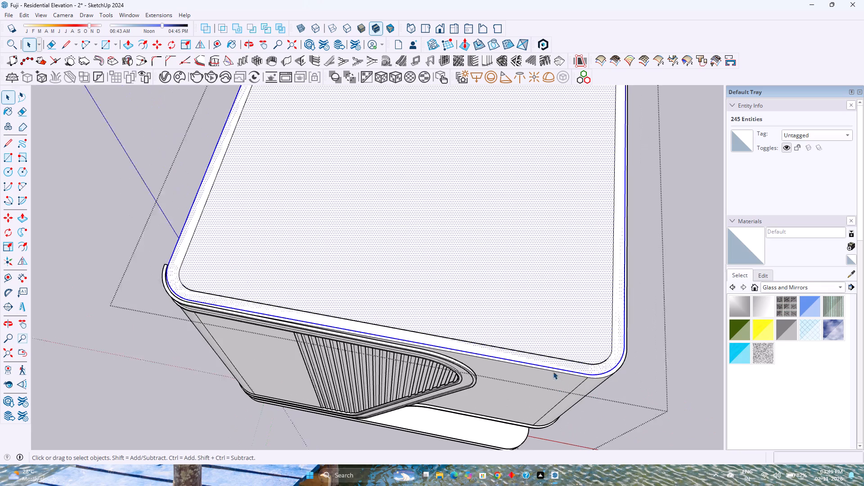
pyautogui.scroll(1, 553, 371)
pyautogui.keyDown('shift'); pyautogui.moveTo(550, 367); pyautogui.dragTo(567, 400, button='middle'); pyautogui.keyUp('shift')
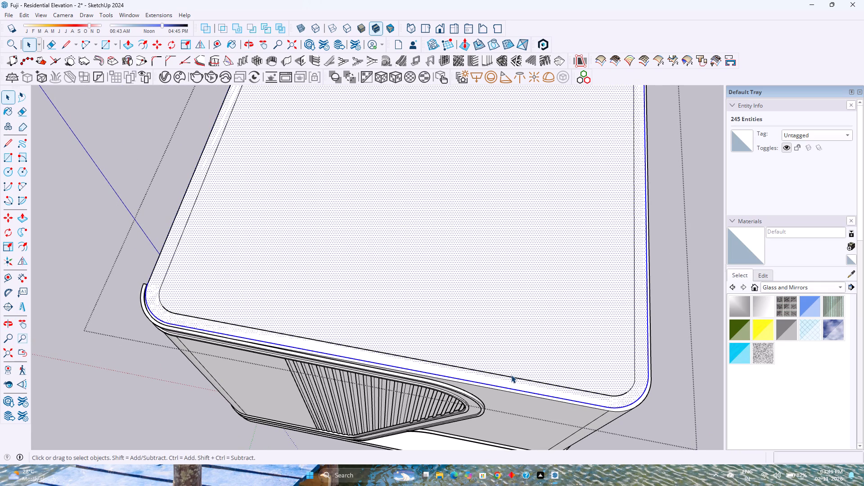
pyautogui.press('m')
pyautogui.scroll(4, 417, 376)
pyautogui.click(415, 368)
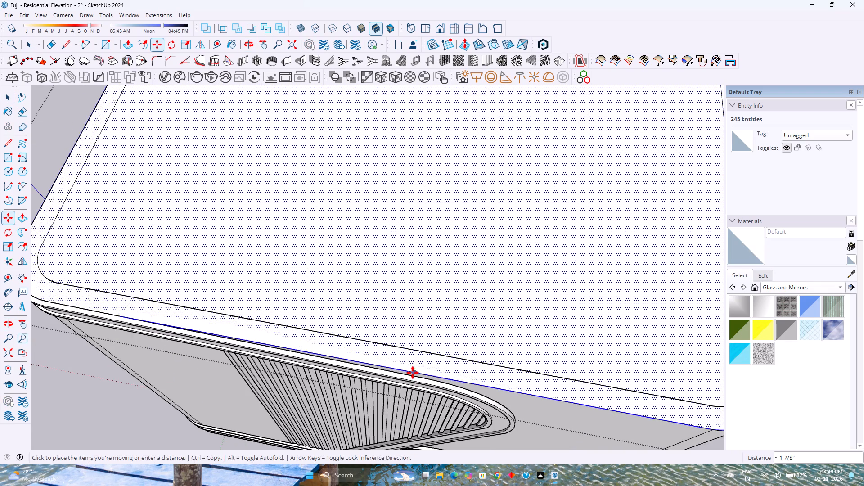
pyautogui.click(413, 373)
pyautogui.scroll(-7, 419, 368)
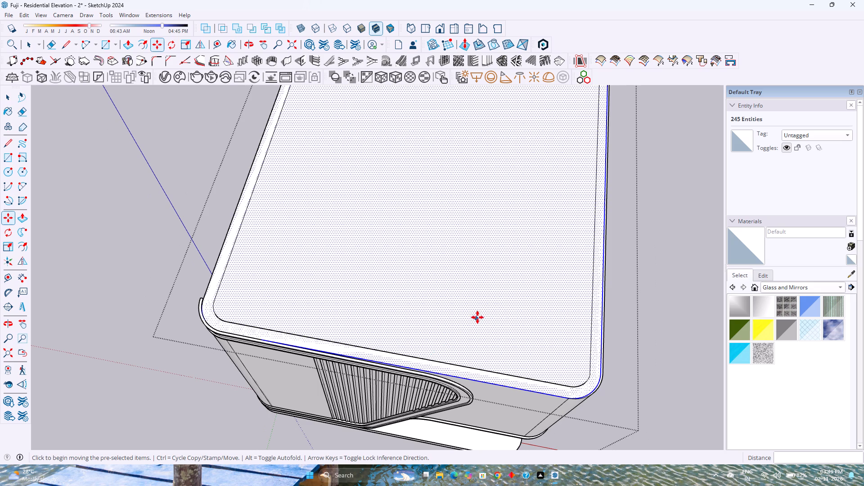
# Stretch the roof face along the red axis until its side edge meets the side wall's outer edge.
pyautogui.press('a')
pyautogui.keyDown('ctrl'); pyautogui.moveTo(562, 303); pyautogui.dragTo(551, 347, button='middle'); pyautogui.keyUp('ctrl')
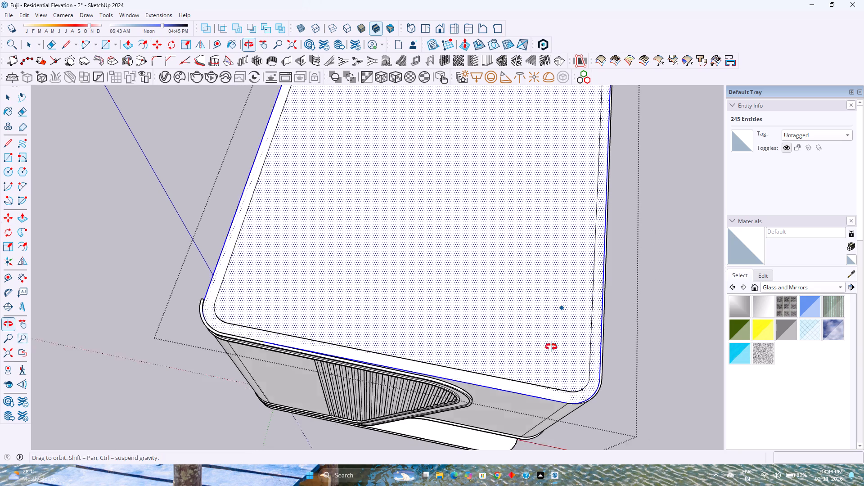
pyautogui.keyDown('ctrl'); pyautogui.moveTo(551, 347); pyautogui.dragTo(528, 398, button='middle'); pyautogui.keyUp('ctrl')
pyautogui.keyDown('shift'); pyautogui.moveTo(562, 323); pyautogui.dragTo(393, 449, button='middle'); pyautogui.keyUp('shift')
pyautogui.keyDown('shift'); pyautogui.middleClick(393, 449); pyautogui.keyUp('shift')
pyautogui.press('s')
pyautogui.scroll(-3, 454, 348)
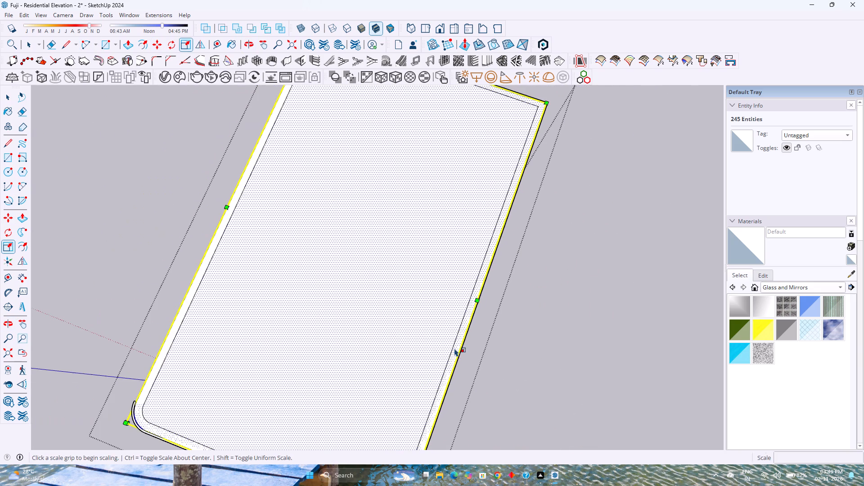
pyautogui.scroll(15, 475, 306)
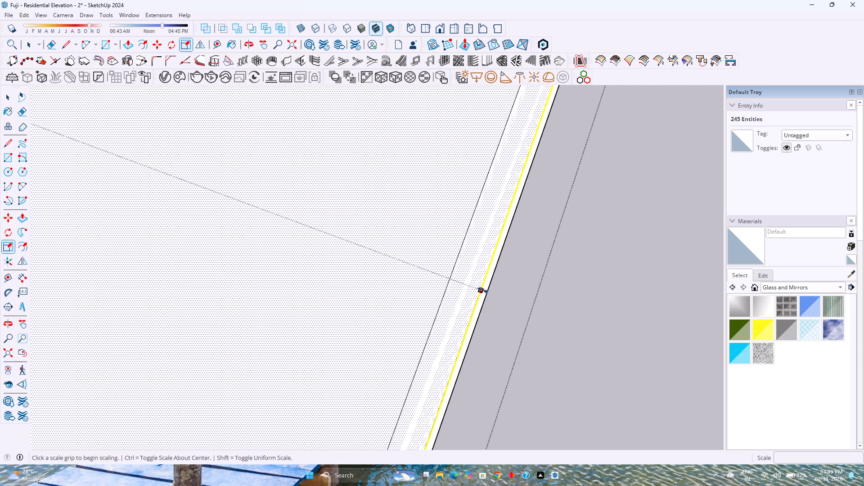
pyautogui.click(483, 290)
pyautogui.click(487, 290)
pyautogui.scroll(-8, 461, 321)
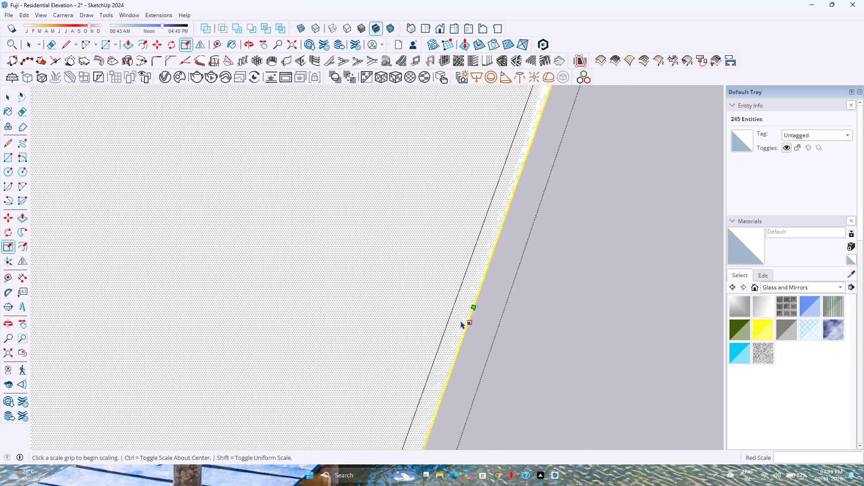
# Stretch the roof face along the green axis until its rear edge meets the rear wall's outer edge.
pyautogui.scroll(-11, 461, 321)
pyautogui.keyDown('shift'); pyautogui.moveTo(468, 306); pyautogui.dragTo(467, 407, button='middle'); pyautogui.keyUp('shift')
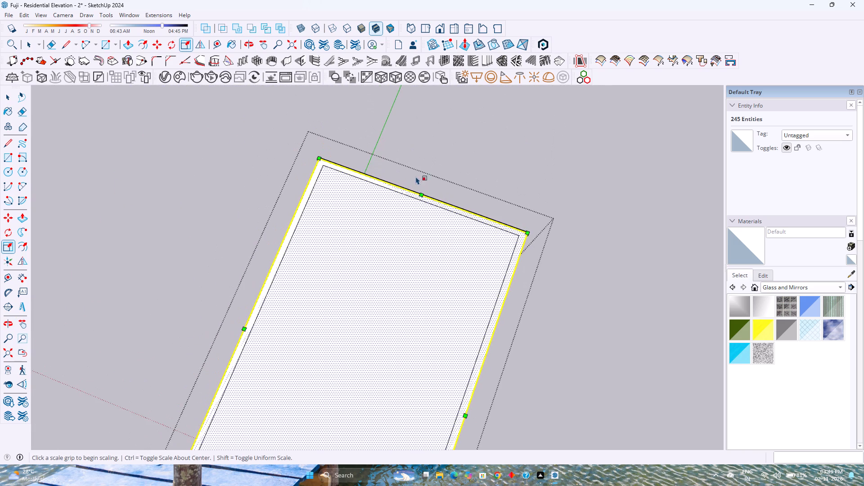
pyautogui.scroll(13, 416, 195)
pyautogui.scroll(-1, 413, 196)
pyautogui.scroll(4, 413, 196)
pyautogui.click(414, 199)
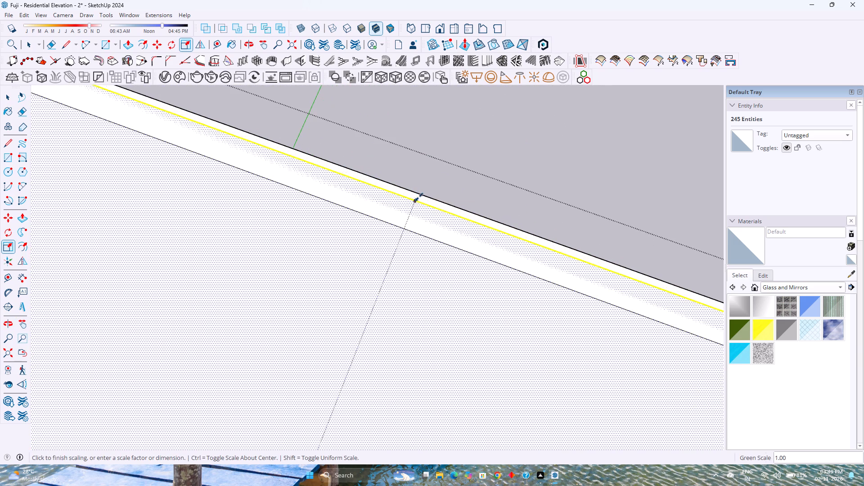
pyautogui.click(422, 193)
pyautogui.scroll(-14, 423, 200)
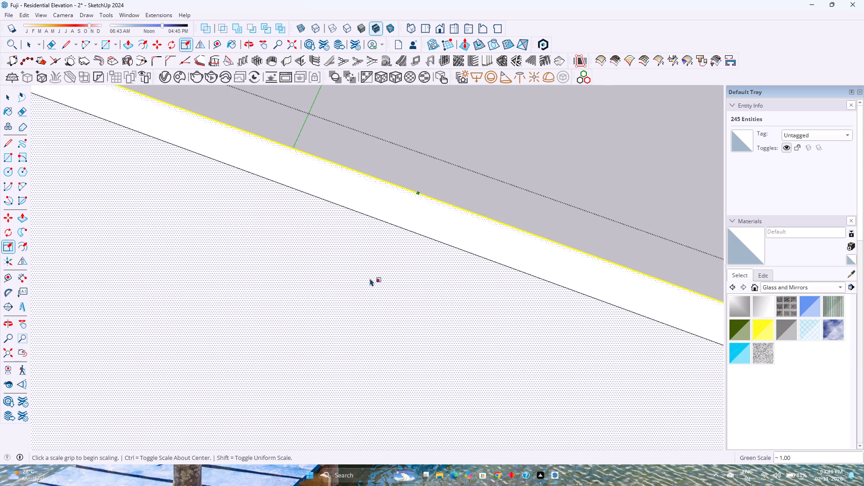
pyautogui.scroll(-20, 367, 281)
pyautogui.scroll(-3, 367, 281)
# Make the roof face and its edges a group, and open that group for editing.
pyautogui.keyDown('shift'); pyautogui.moveTo(350, 297); pyautogui.dragTo(472, 166, button='middle'); pyautogui.keyUp('shift')
pyautogui.scroll(-1, 486, 163)
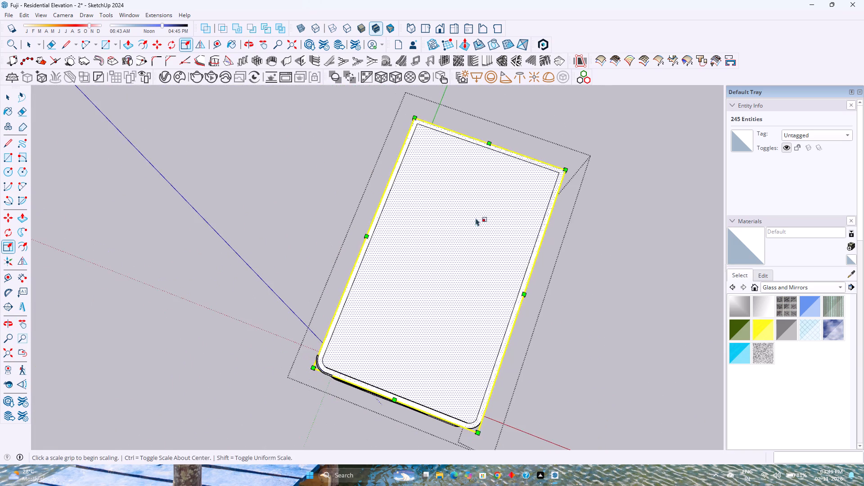
pyautogui.moveTo(443, 299); pyautogui.dragTo(456, 249, button='middle')
pyautogui.scroll(5, 413, 286)
pyautogui.scroll(4, 321, 349)
pyautogui.moveTo(324, 345); pyautogui.dragTo(316, 329, button='middle')
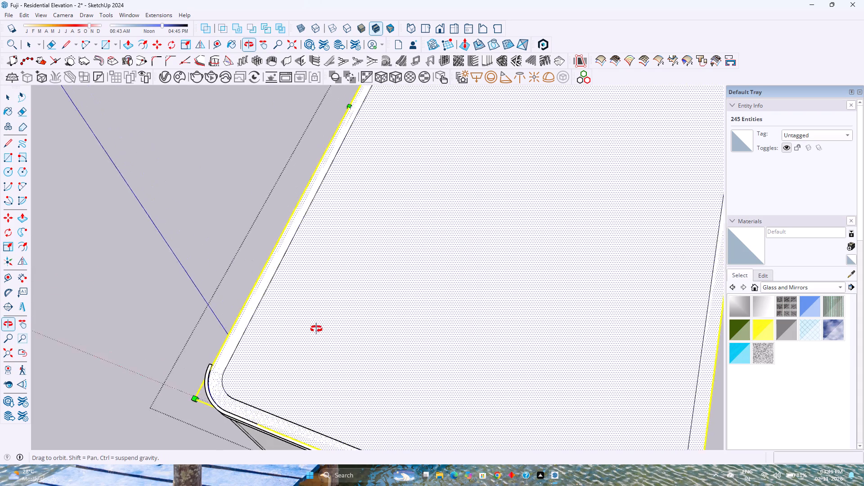
pyautogui.moveTo(316, 329); pyautogui.dragTo(312, 246, button='middle')
pyautogui.scroll(-4, 315, 244)
pyautogui.keyDown('shift'); pyautogui.moveTo(345, 328); pyautogui.dragTo(327, 267, button='middle'); pyautogui.keyUp('shift')
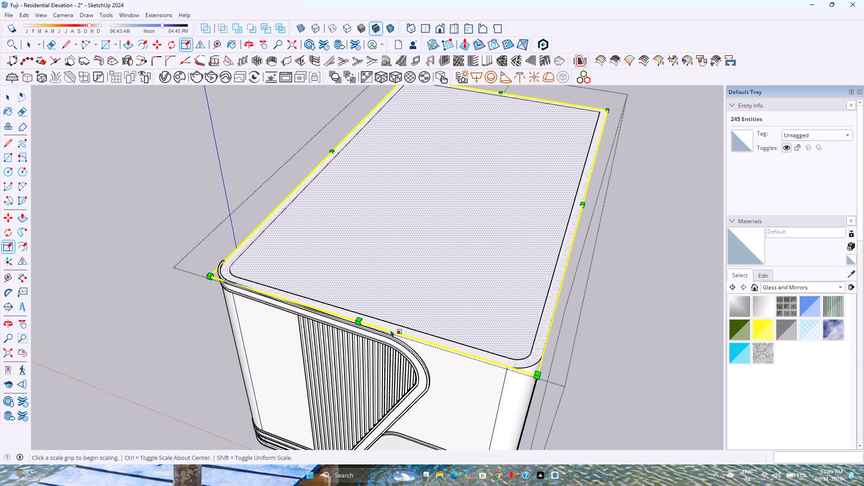
pyautogui.press('space')
pyautogui.scroll(5, 390, 328)
pyautogui.moveTo(406, 320); pyautogui.dragTo(407, 350, button='middle')
pyautogui.middleClick(407, 350)
pyautogui.rightClick(425, 258)
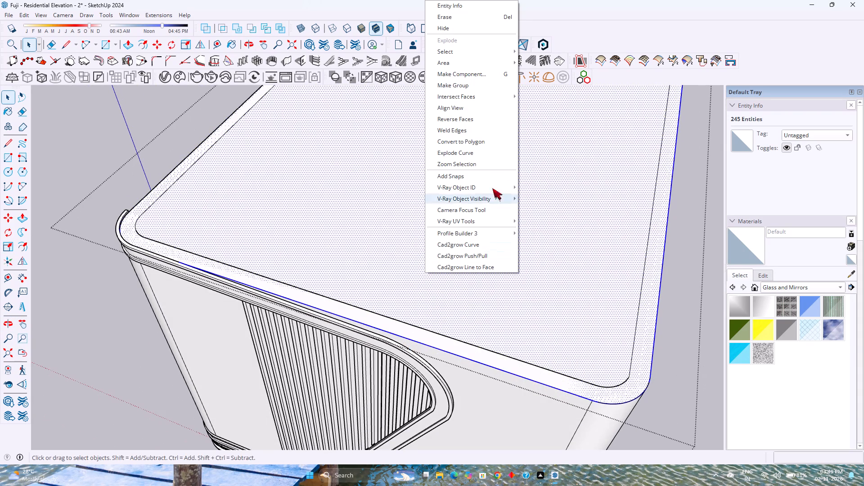
pyautogui.click(486, 88)
pyautogui.doubleClick(478, 194)
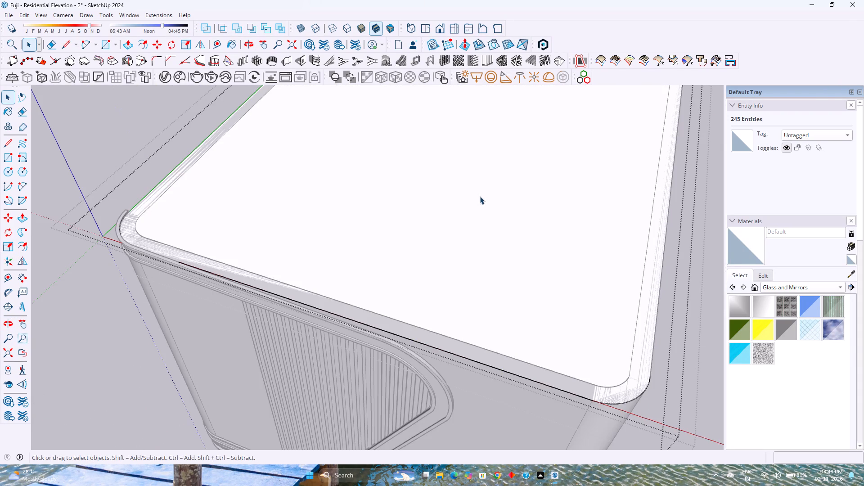
# Offset the roof face's outline inward 9" to match the walls' inner edge.
pyautogui.keyDown('shift'); pyautogui.moveTo(479, 196); pyautogui.dragTo(452, 288, button='middle'); pyautogui.keyUp('shift')
pyautogui.scroll(-3, 443, 284)
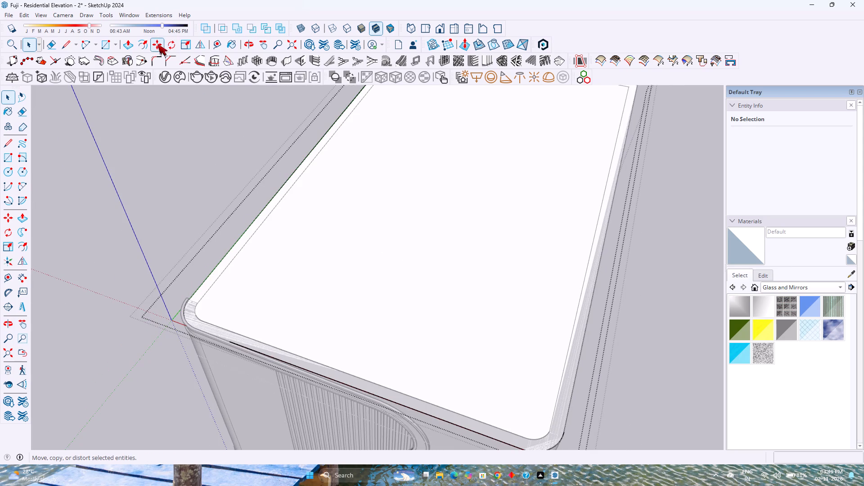
pyautogui.click(145, 45)
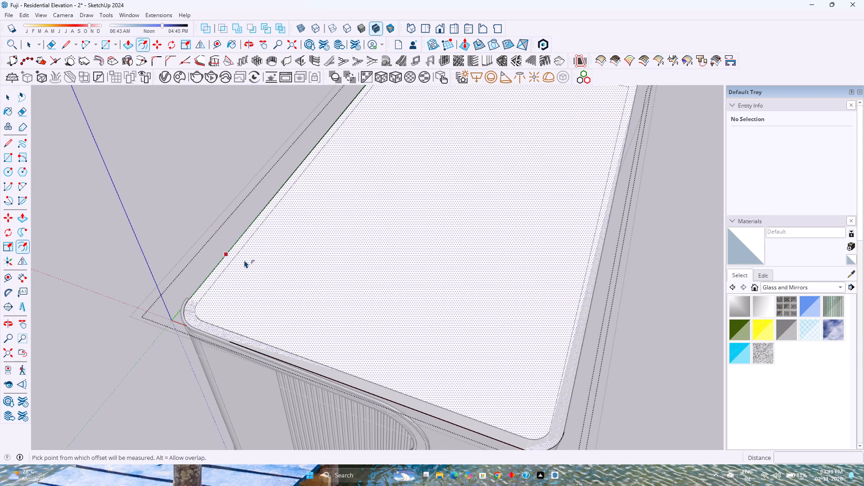
pyautogui.click(239, 256)
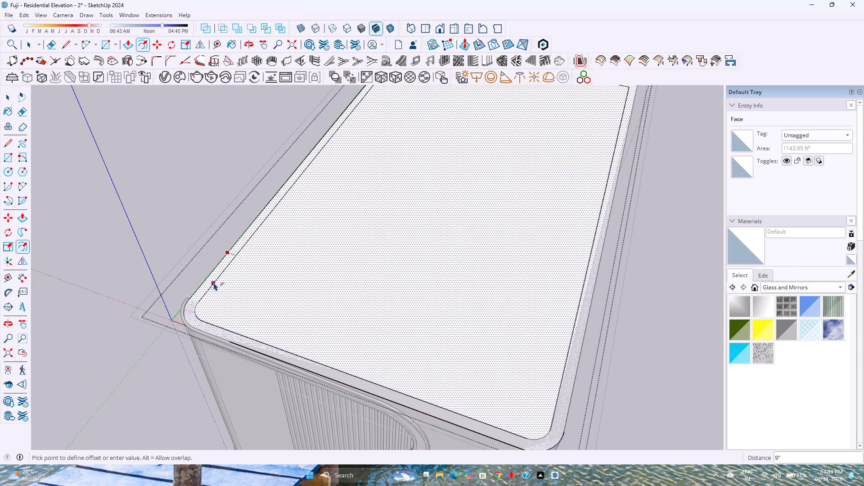
pyautogui.click(213, 282)
pyautogui.press('space')
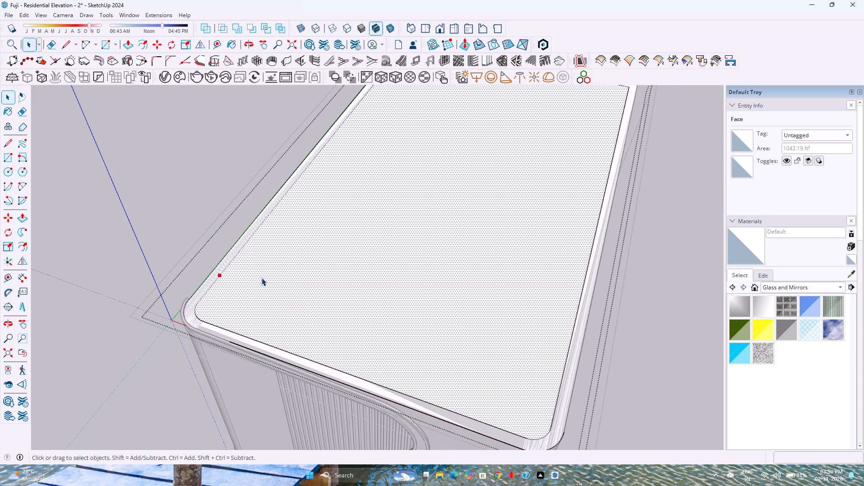
pyautogui.press('space')
# Delete the outer edge of the border strip around the offset outline, and select the inner roof face.
pyautogui.click(218, 267)
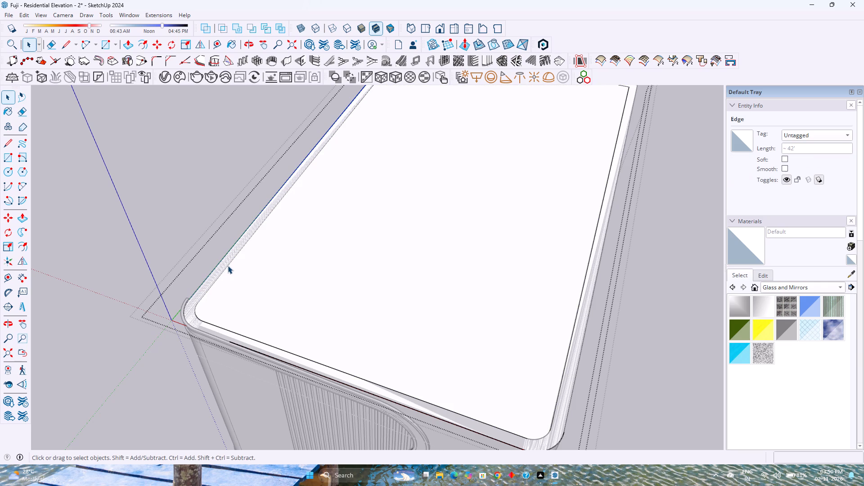
pyautogui.press('Delete')
pyautogui.click(296, 271)
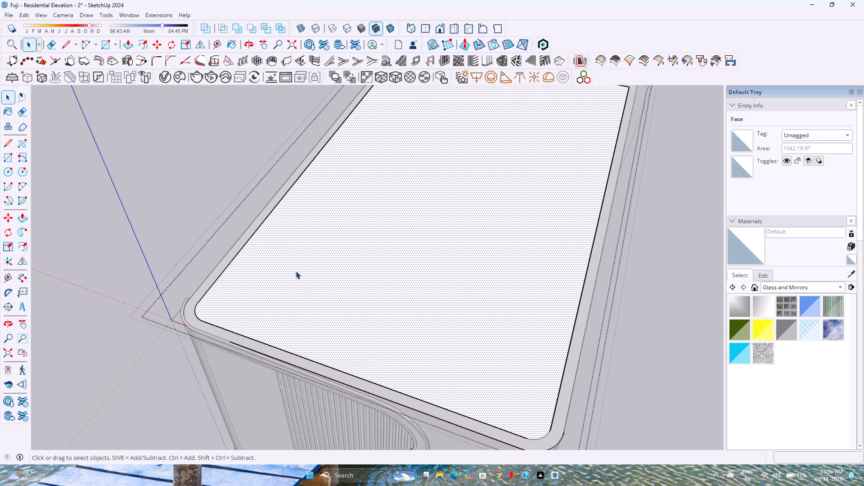
pyautogui.scroll(-3, 296, 271)
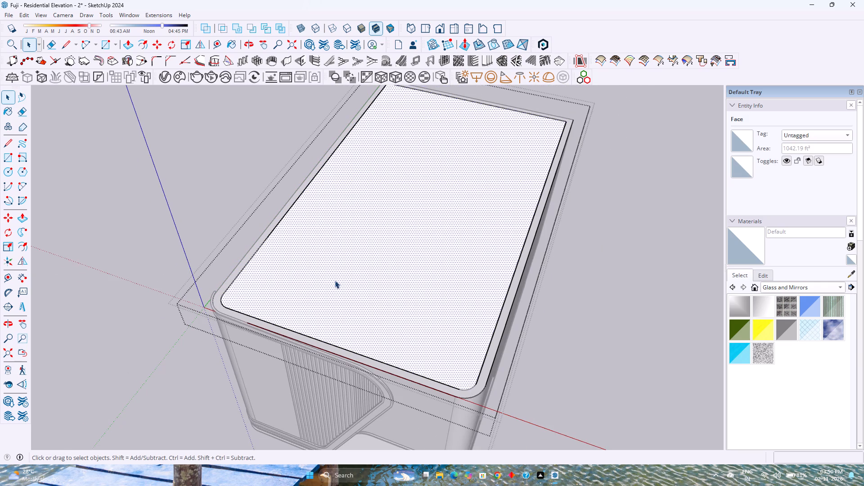
# Examine how the roof face's rounded front corner and side edge fit against the walls' inner edge.
pyautogui.press('Escape')
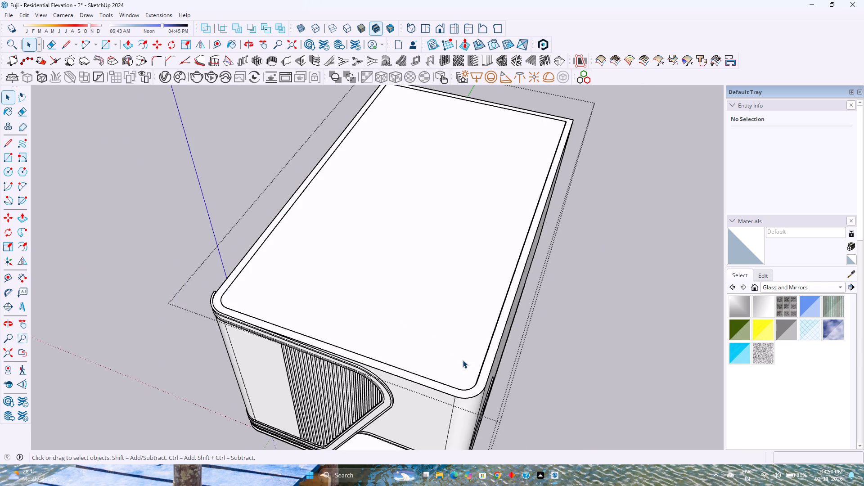
pyautogui.moveTo(488, 384); pyautogui.dragTo(527, 411, button='middle')
pyautogui.scroll(17, 527, 399)
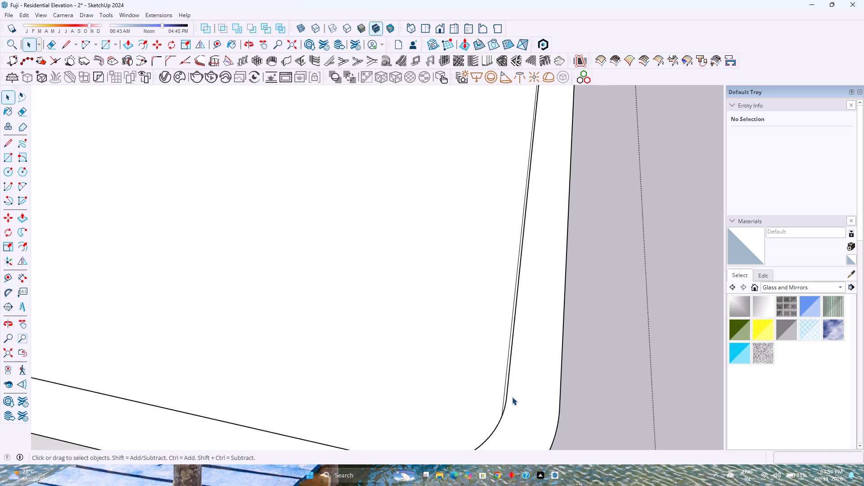
pyautogui.scroll(4, 512, 397)
pyautogui.moveTo(506, 399); pyautogui.dragTo(575, 396, button='middle')
pyautogui.scroll(10, 535, 379)
pyautogui.click(529, 359)
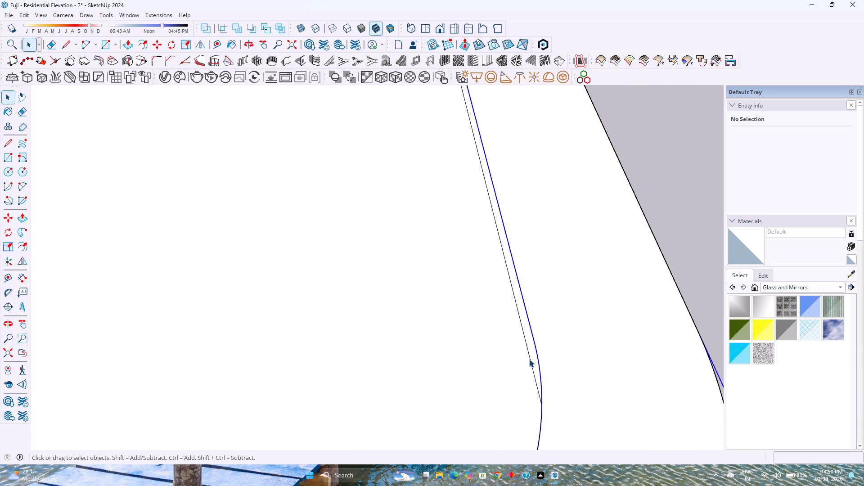
pyautogui.doubleClick(529, 359)
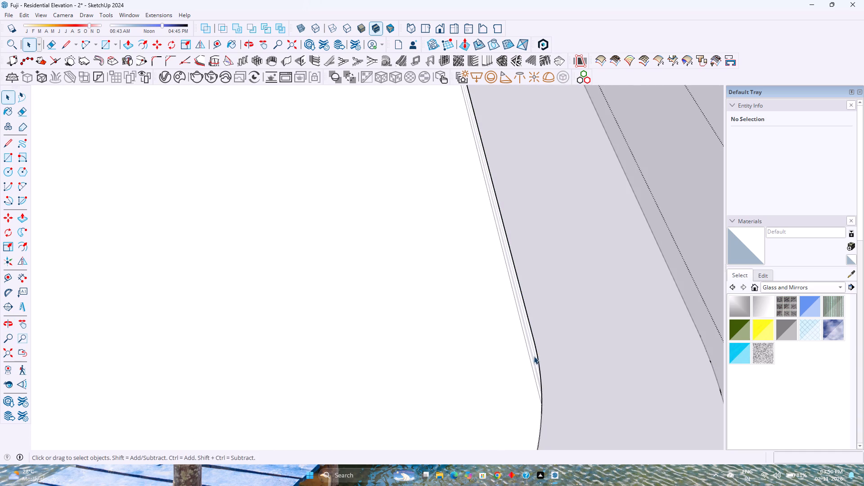
pyautogui.moveTo(533, 356); pyautogui.dragTo(451, 292, button='middle')
pyautogui.press('Escape')
pyautogui.click(452, 287)
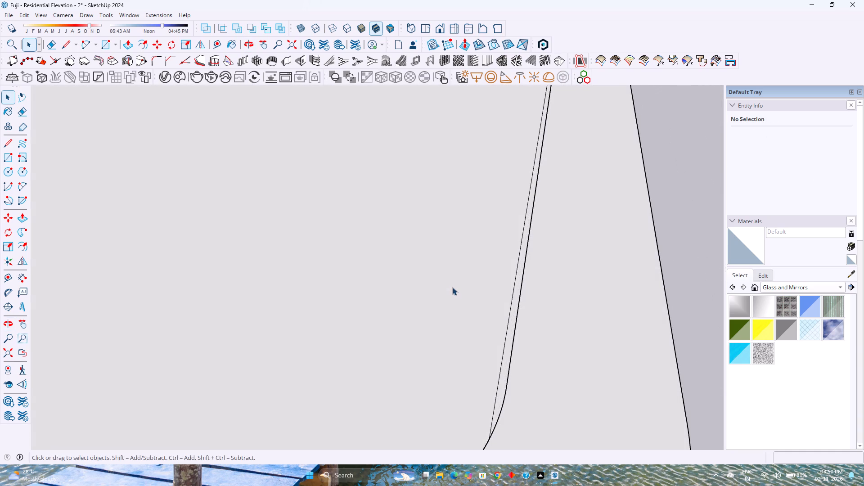
pyautogui.doubleClick(452, 287)
pyautogui.scroll(-8, 452, 287)
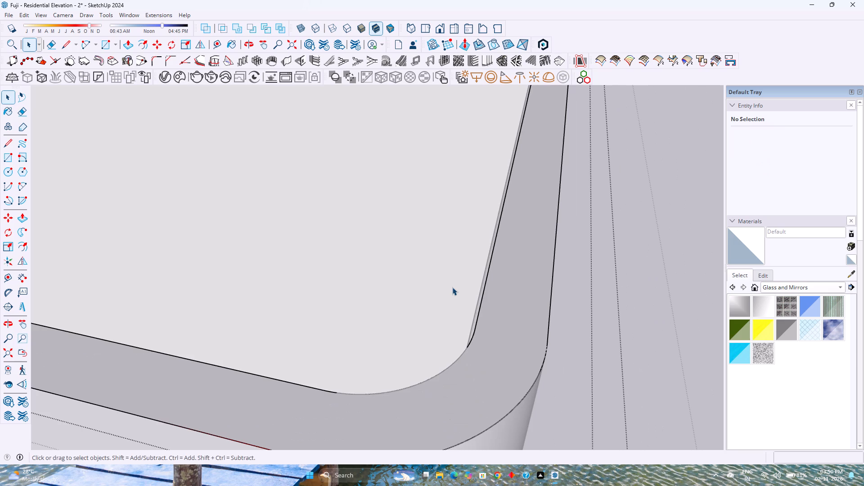
pyautogui.moveTo(457, 292); pyautogui.dragTo(592, 293, button='middle')
pyautogui.moveTo(566, 291); pyautogui.dragTo(549, 291, button='middle')
pyautogui.moveTo(543, 291); pyautogui.dragTo(528, 290, button='middle')
pyautogui.middleClick(519, 289)
pyautogui.scroll(-5, 515, 287)
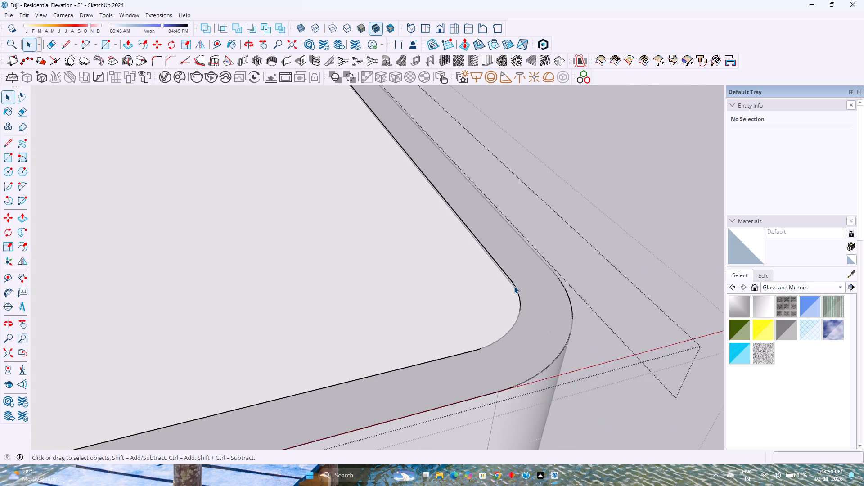
pyautogui.scroll(-9, 514, 286)
pyautogui.moveTo(512, 289); pyautogui.dragTo(349, 398, button='middle')
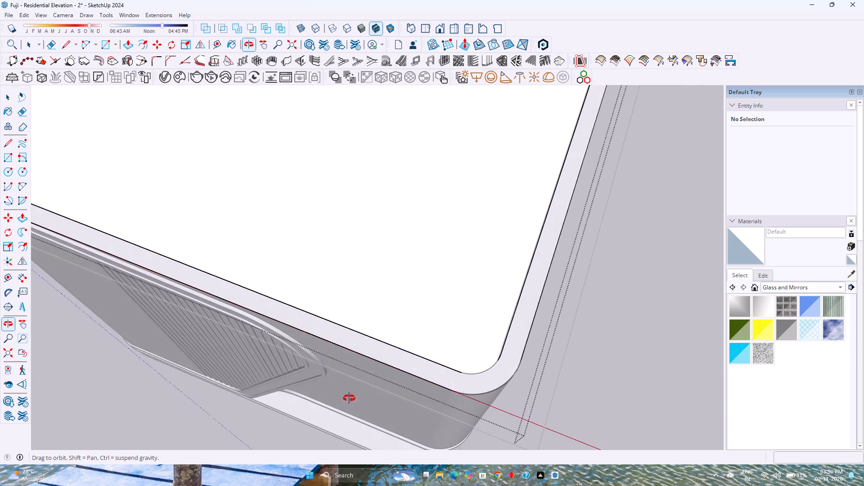
pyautogui.moveTo(349, 398); pyautogui.dragTo(466, 429, button='middle')
pyautogui.scroll(-10, 451, 363)
# Push/Pull the inner roof face by 6" inside its group to form a roof slab.
pyautogui.click(414, 301)
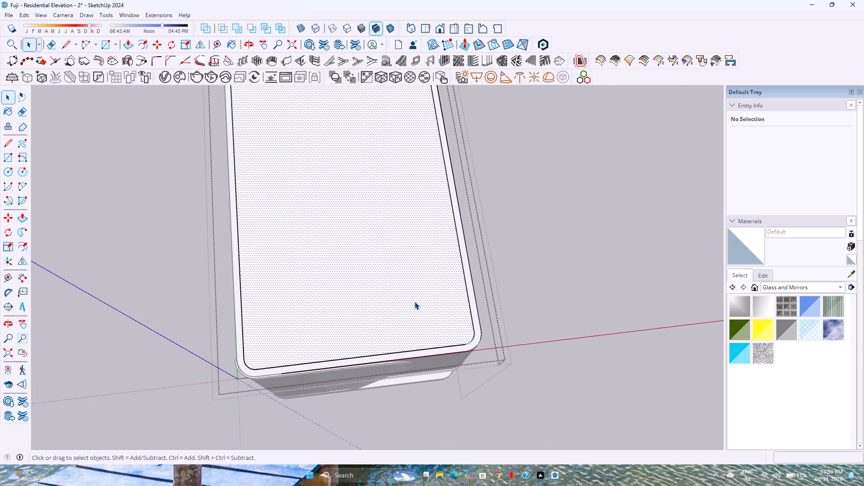
pyautogui.moveTo(459, 325); pyautogui.dragTo(341, 258, button='middle')
pyautogui.moveTo(337, 256); pyautogui.dragTo(331, 252, button='middle')
pyautogui.scroll(-2, 327, 248)
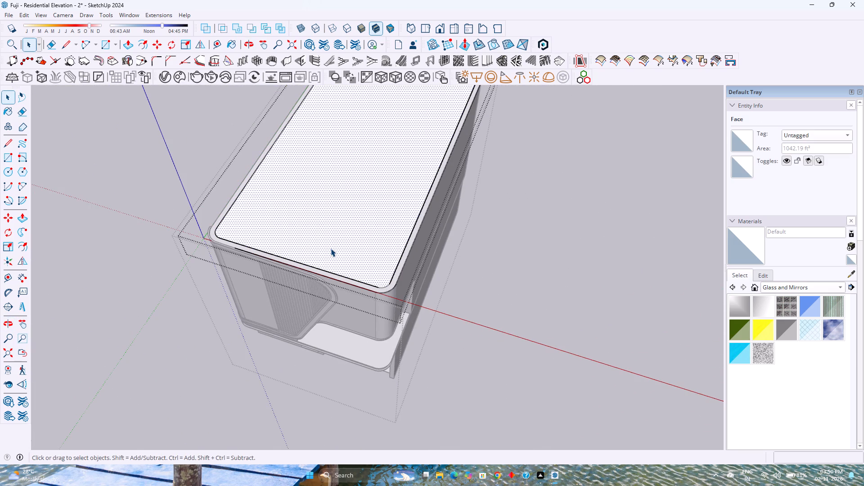
pyautogui.press('p')
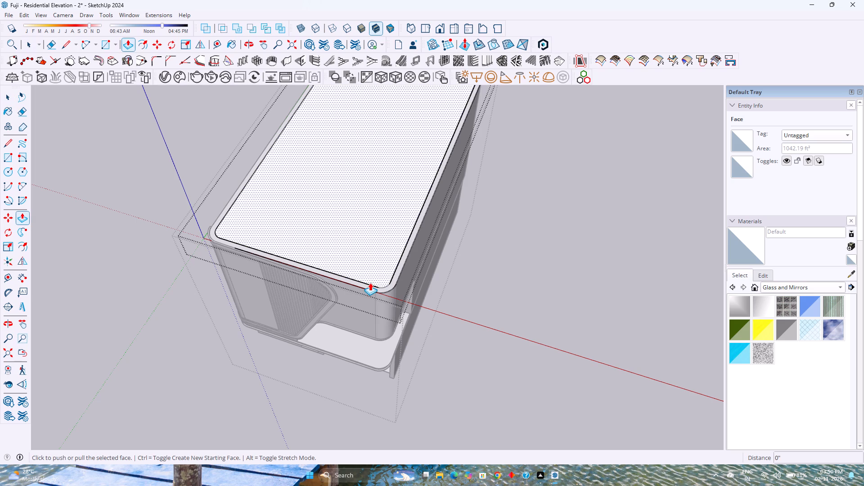
pyautogui.click(340, 208)
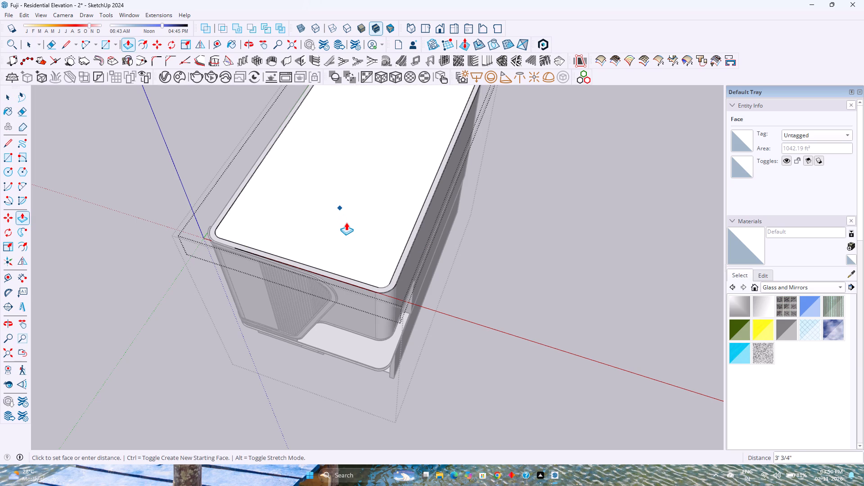
pyautogui.press('6')
pyautogui.press('Return')
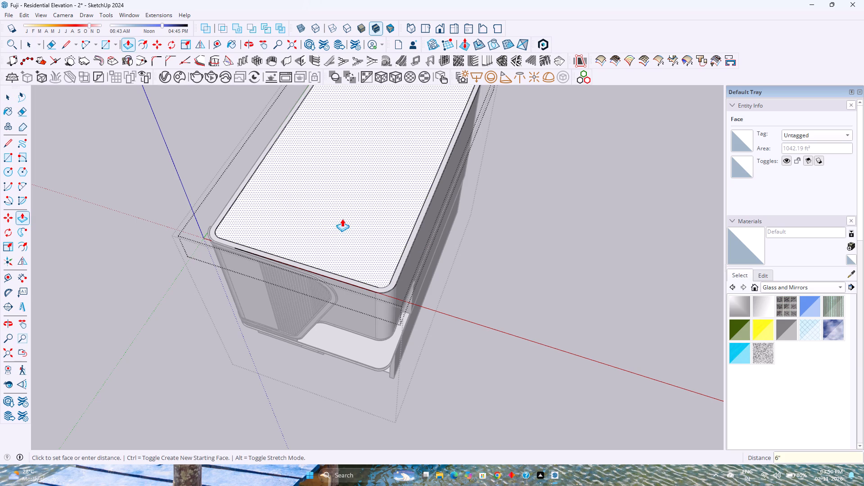
pyautogui.press('space')
pyautogui.scroll(-2, 342, 217)
pyautogui.keyDown('shift'); pyautogui.moveTo(344, 216); pyautogui.dragTo(380, 268, button='middle'); pyautogui.keyUp('shift')
pyautogui.moveTo(380, 269); pyautogui.dragTo(337, 211, button='middle')
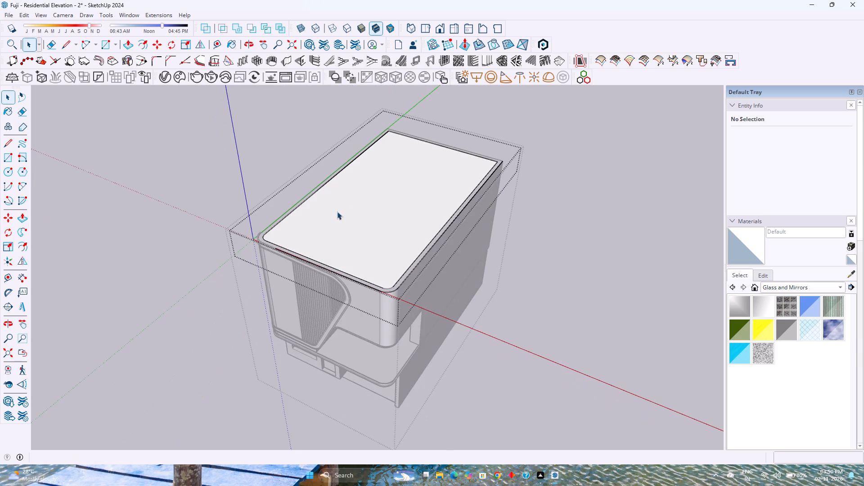
pyautogui.press('Escape')
# Move the roof slab group 6" up along the blue axis.
pyautogui.click(417, 179)
pyautogui.press('m')
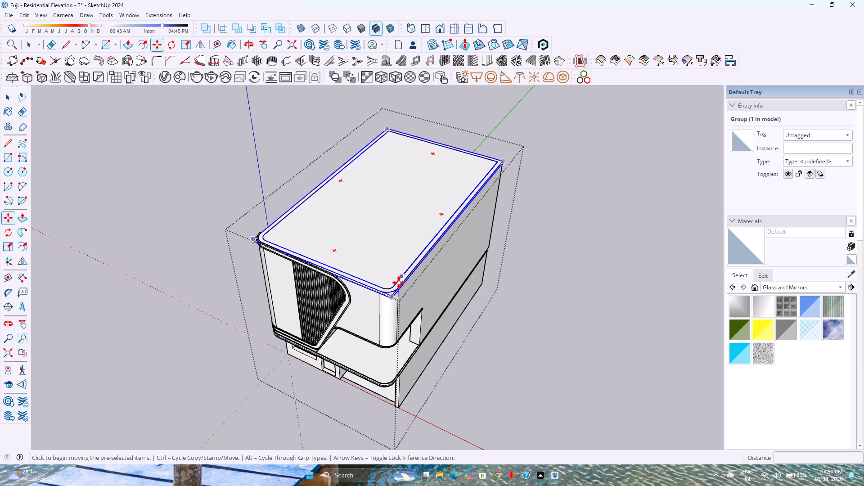
pyautogui.scroll(9, 400, 300)
pyautogui.moveTo(383, 295); pyautogui.dragTo(359, 226, button='middle')
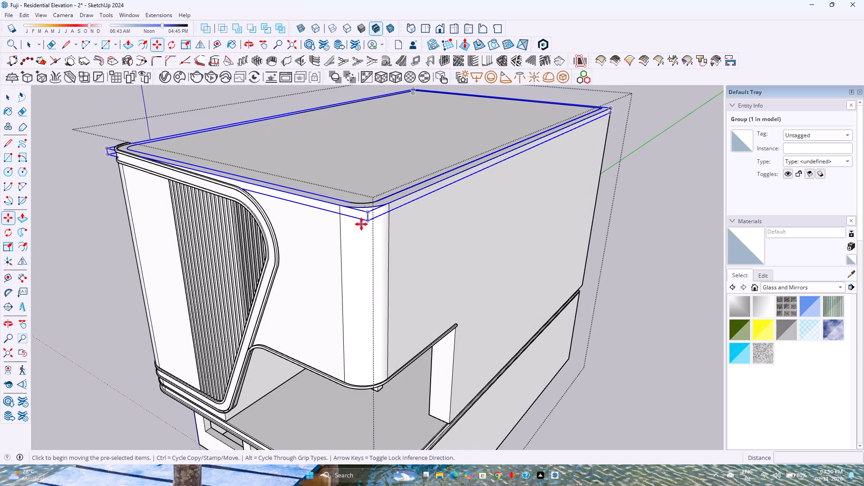
pyautogui.click(366, 222)
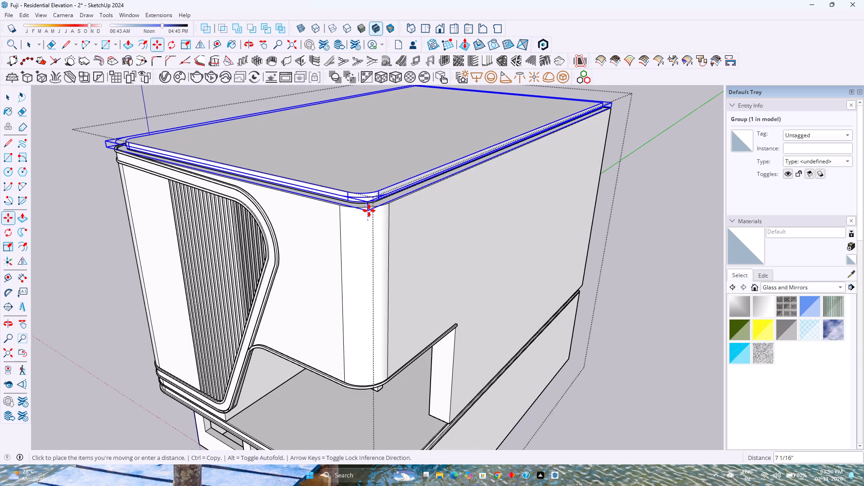
pyautogui.press('Up')
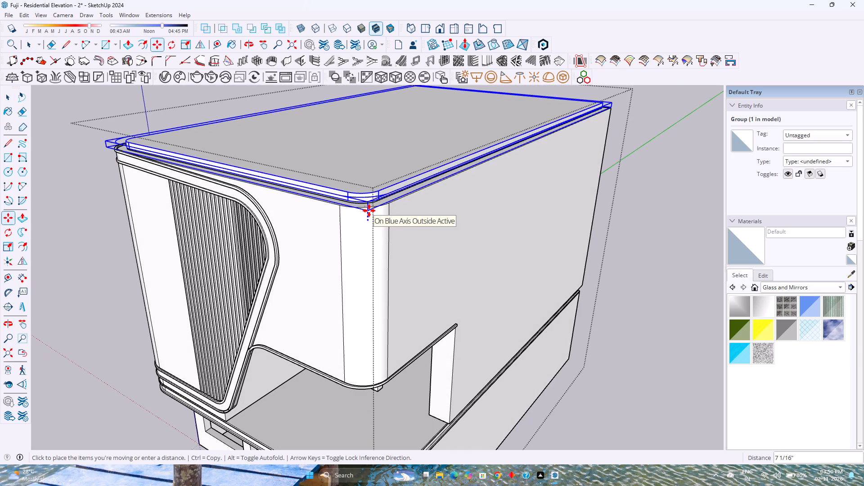
pyautogui.press('6')
pyautogui.press('Return')
pyautogui.press('space')
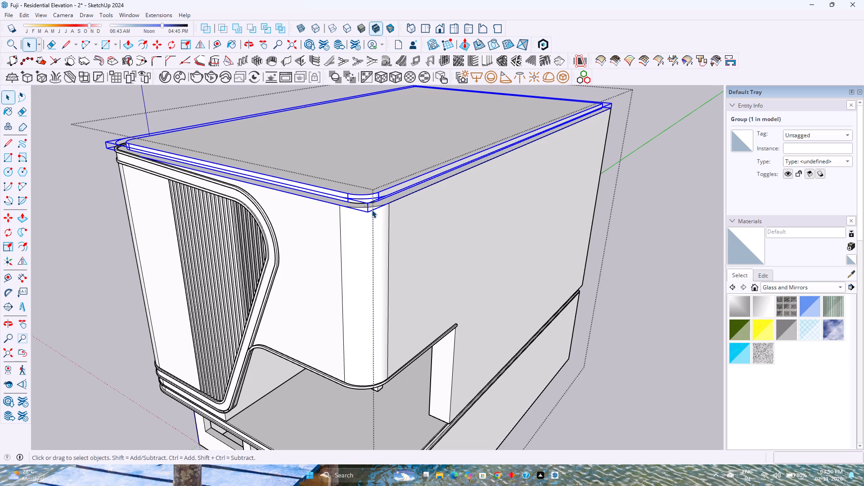
pyautogui.press('Escape')
# Delete the leftover outer outline curve around the slab inside the roof group.
pyautogui.scroll(6, 373, 191)
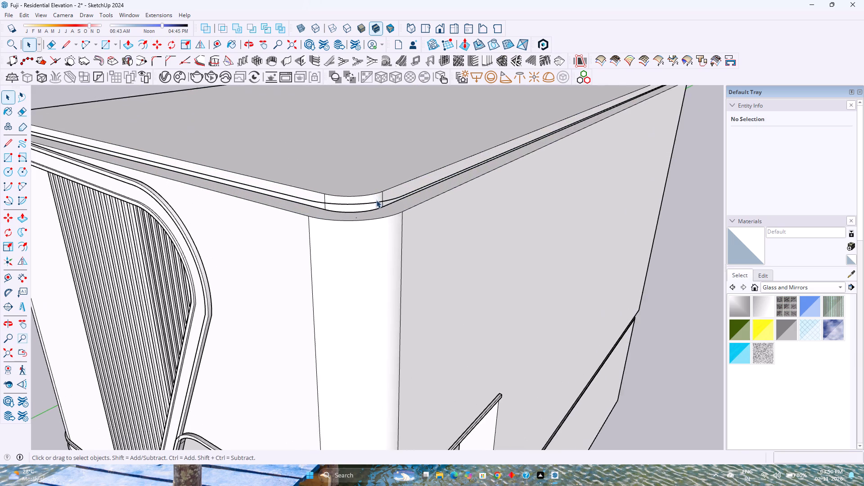
pyautogui.moveTo(376, 200); pyautogui.dragTo(418, 270, button='middle')
pyautogui.click(357, 193)
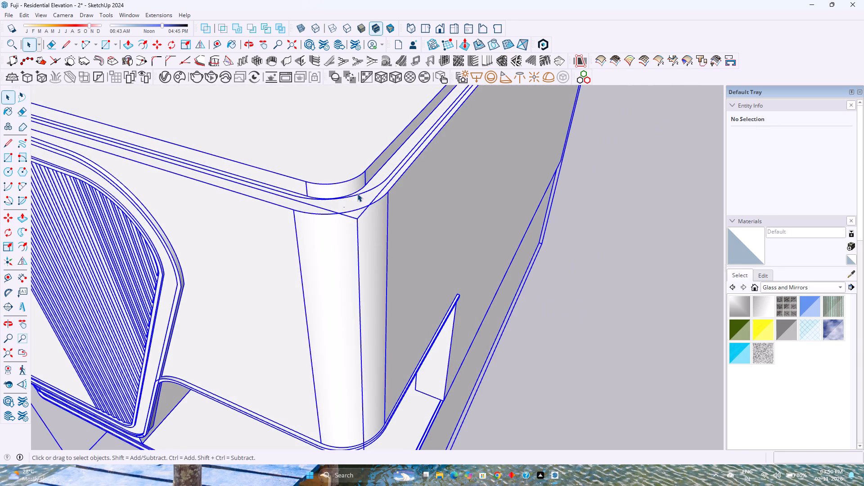
pyautogui.click(357, 193)
pyautogui.click(357, 193)
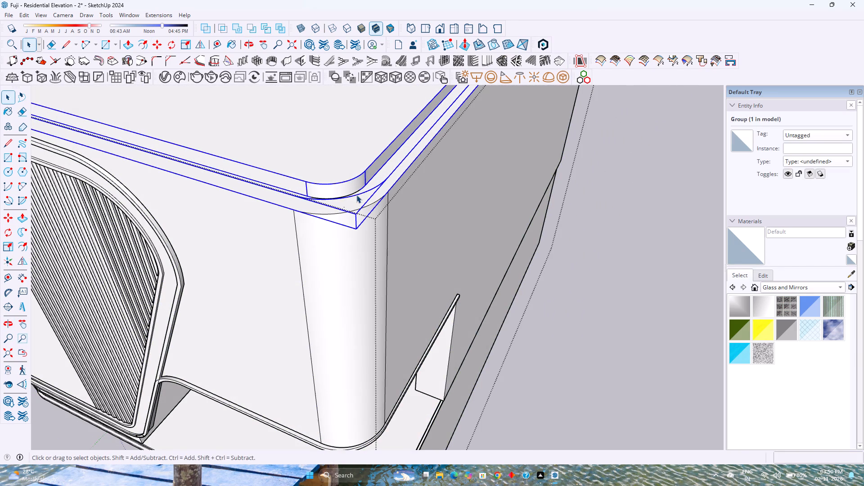
pyautogui.doubleClick(356, 195)
pyautogui.click(357, 195)
pyautogui.tripleClick(357, 195)
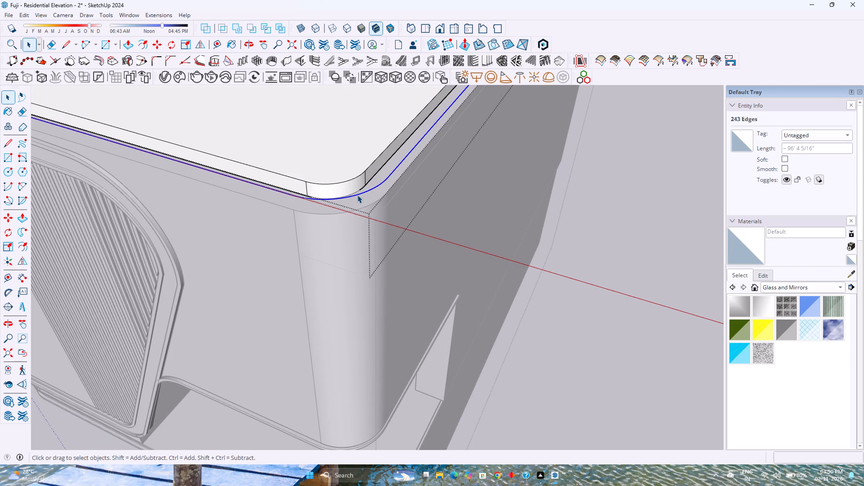
pyautogui.click(357, 194)
pyautogui.press('Delete')
pyautogui.scroll(-2, 359, 200)
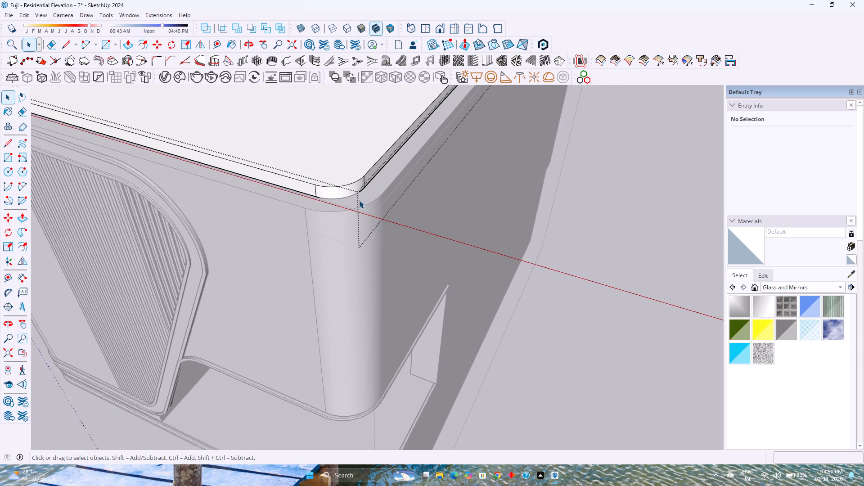
pyautogui.scroll(-2, 359, 200)
pyautogui.press('Escape')
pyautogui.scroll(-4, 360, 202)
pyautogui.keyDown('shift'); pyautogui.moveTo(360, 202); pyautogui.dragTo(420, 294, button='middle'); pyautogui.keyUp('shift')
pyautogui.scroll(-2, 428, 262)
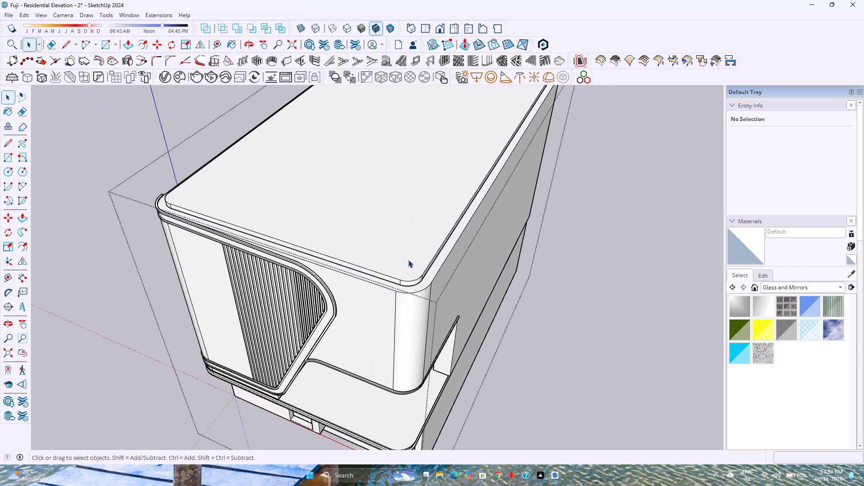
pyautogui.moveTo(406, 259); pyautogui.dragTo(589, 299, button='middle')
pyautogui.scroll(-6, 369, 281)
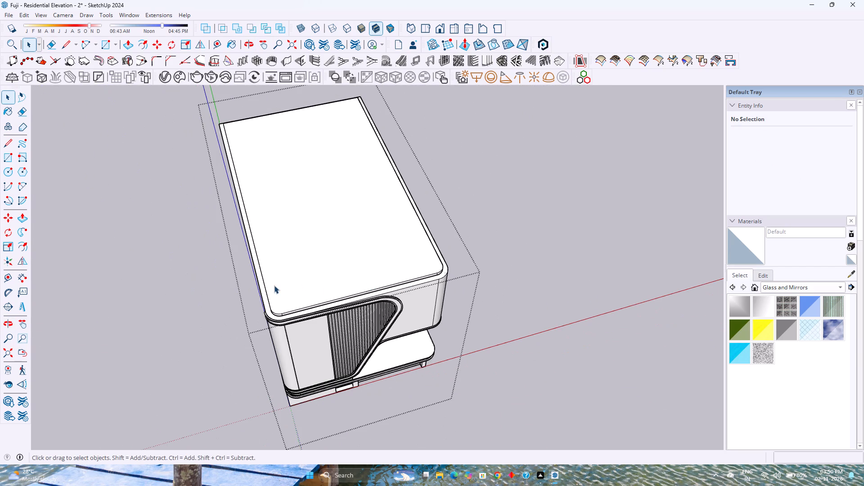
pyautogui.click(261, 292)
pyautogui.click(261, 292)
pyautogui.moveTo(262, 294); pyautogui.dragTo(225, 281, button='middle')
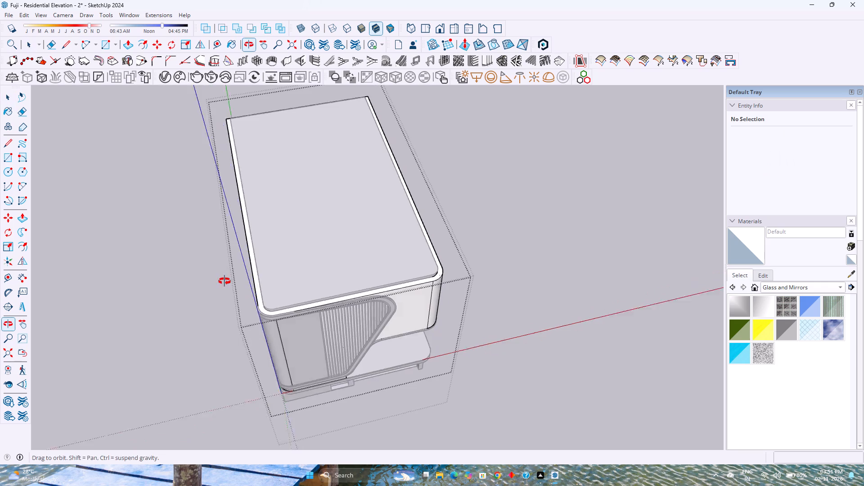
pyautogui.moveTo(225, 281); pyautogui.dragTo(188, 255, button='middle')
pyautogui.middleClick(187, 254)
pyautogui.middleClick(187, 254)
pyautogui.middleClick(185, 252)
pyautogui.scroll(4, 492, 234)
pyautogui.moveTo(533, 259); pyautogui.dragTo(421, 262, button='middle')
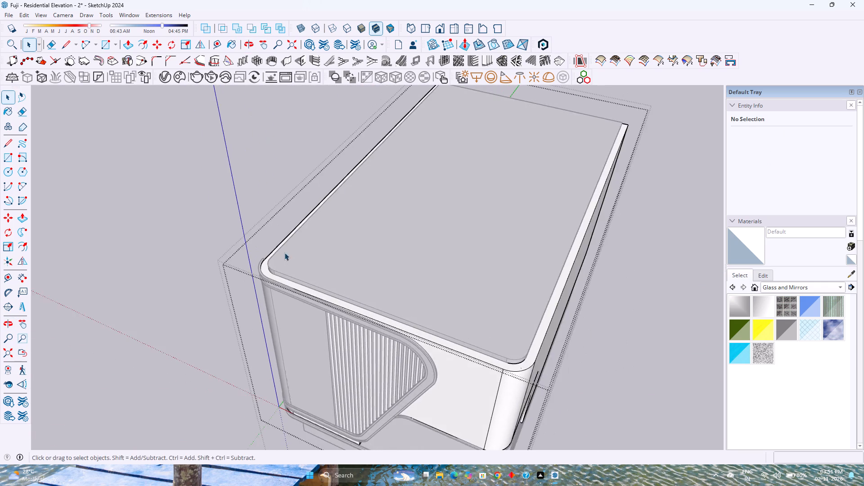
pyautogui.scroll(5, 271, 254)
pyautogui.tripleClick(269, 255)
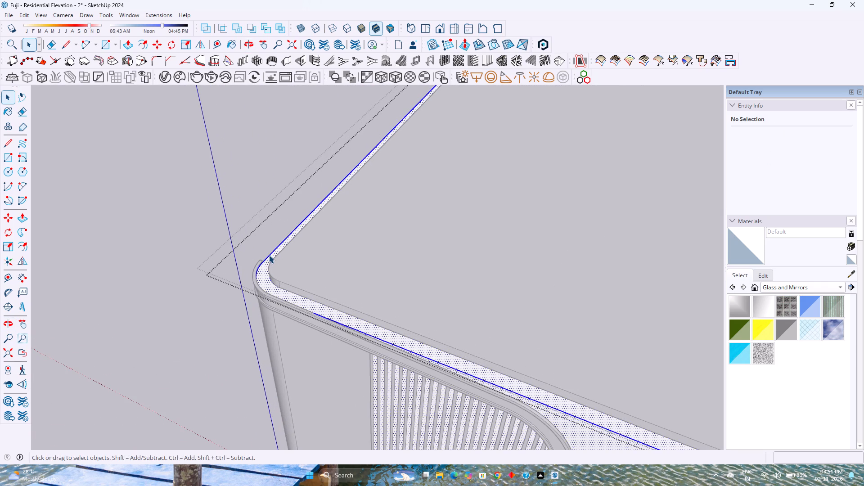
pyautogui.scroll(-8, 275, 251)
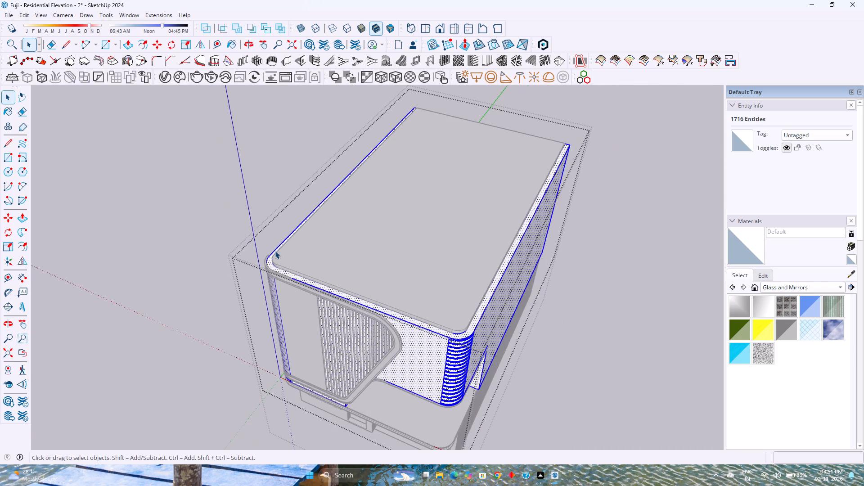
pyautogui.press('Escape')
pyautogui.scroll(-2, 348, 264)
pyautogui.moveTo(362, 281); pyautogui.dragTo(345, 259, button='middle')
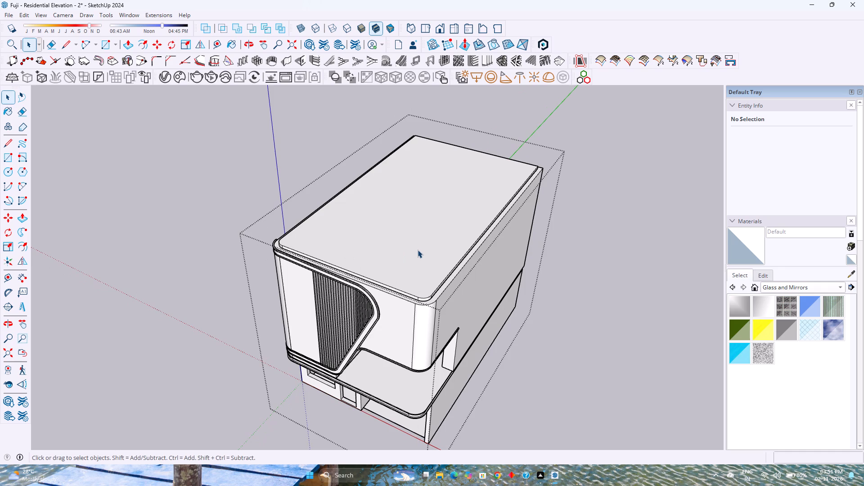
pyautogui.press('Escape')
# Inside the roof slab group, offset the top face's rear and two side edges outward by 6".
pyautogui.click(418, 248)
pyautogui.tripleClick(417, 248)
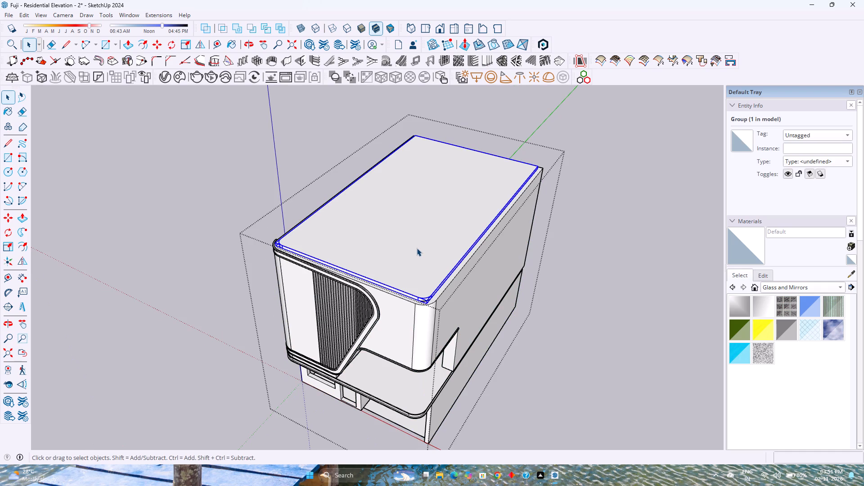
pyautogui.click(418, 248)
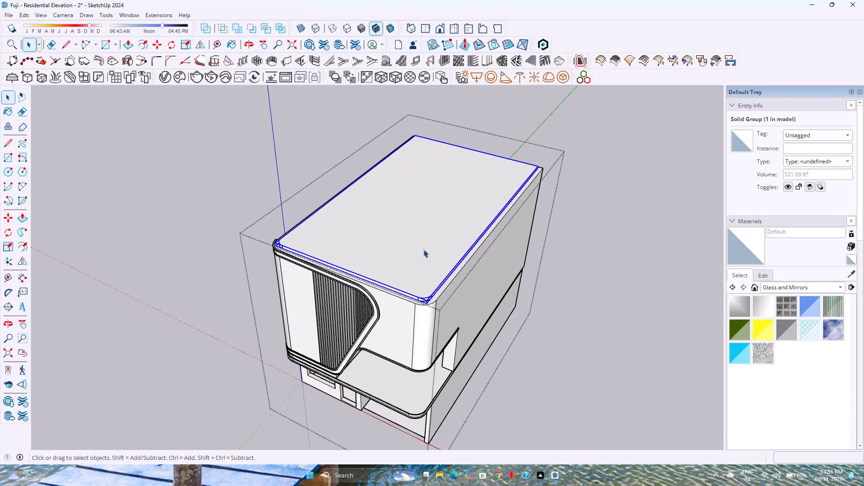
pyautogui.doubleClick(376, 229)
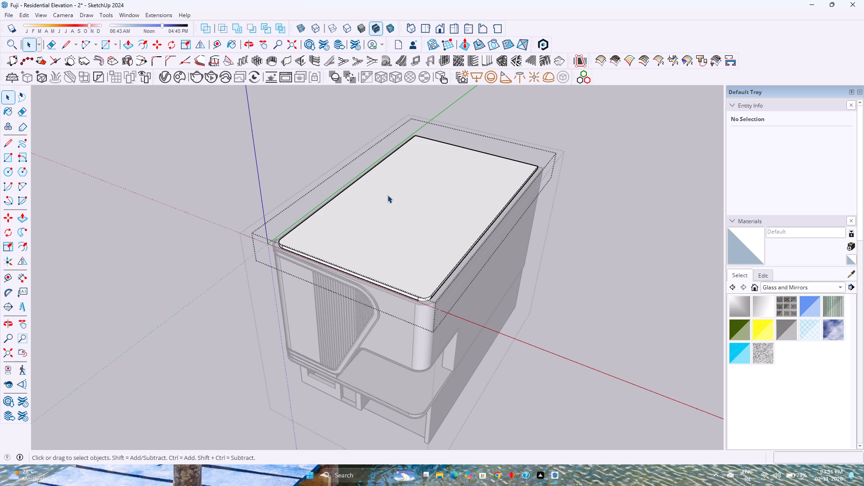
pyautogui.click(453, 145)
pyautogui.moveTo(431, 192); pyautogui.dragTo(463, 264, button='middle')
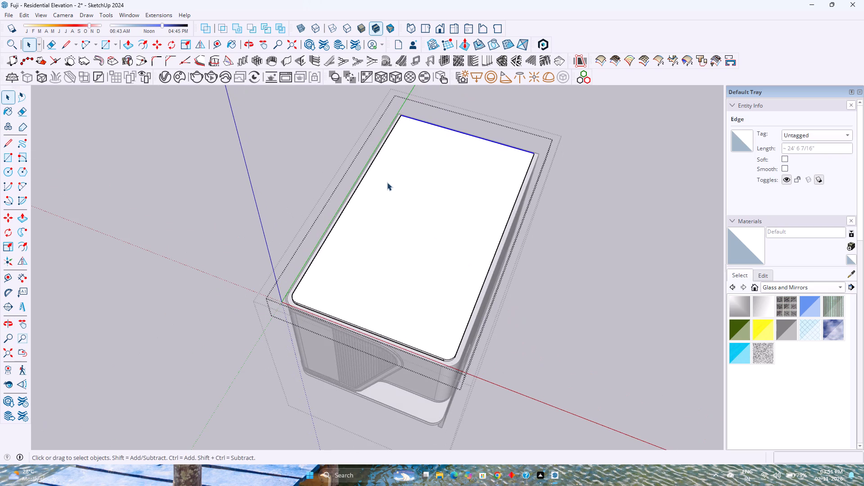
pyautogui.keyDown('ctrl'); pyautogui.click(365, 175); pyautogui.keyUp('ctrl')
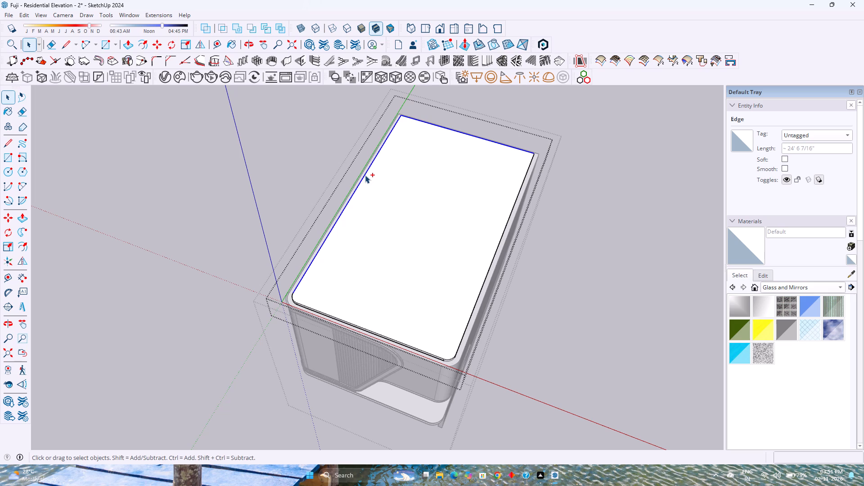
pyautogui.keyDown('ctrl'); pyautogui.click(501, 235); pyautogui.keyUp('ctrl')
pyautogui.click(147, 43)
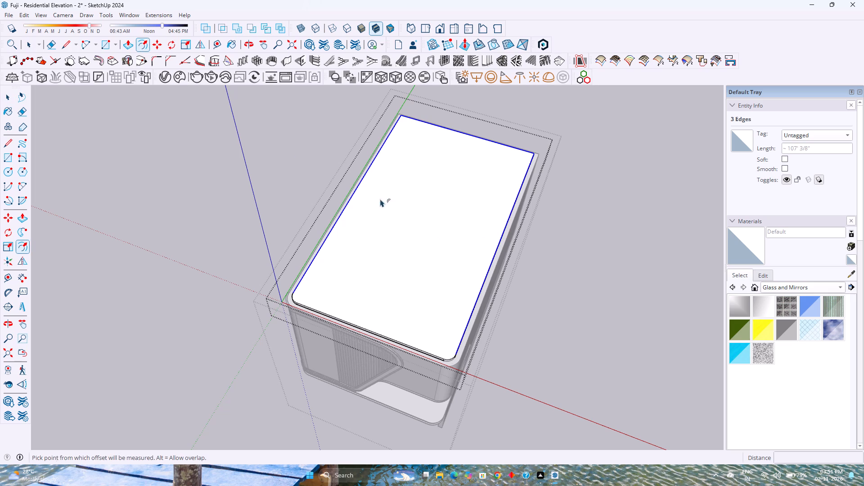
pyautogui.click(359, 200)
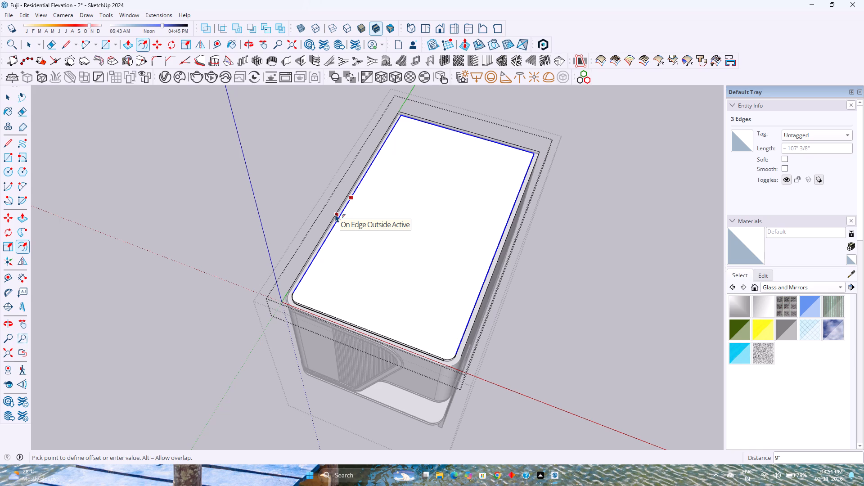
pyautogui.press('6')
pyautogui.press('Return')
# Draw short lines closing both front ends of the offset strip where the slab's rounded front corners begin.
pyautogui.scroll(5, 287, 300)
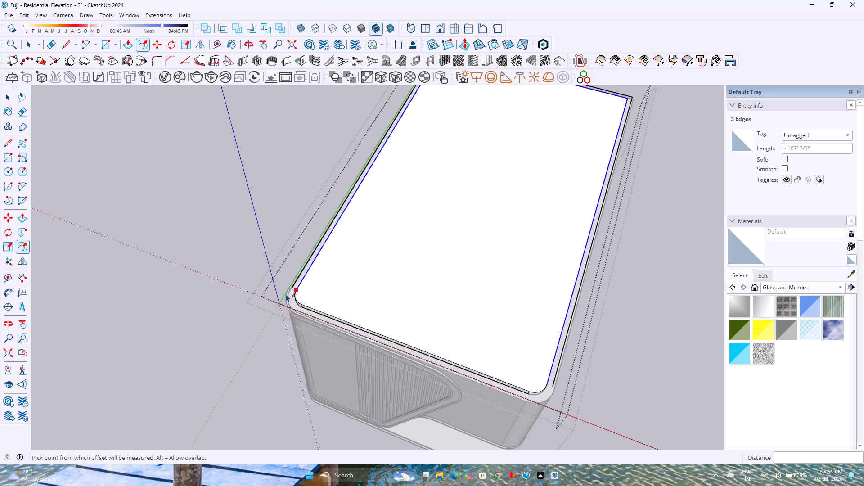
pyautogui.scroll(6, 286, 294)
pyautogui.moveTo(293, 293); pyautogui.dragTo(347, 299, button='middle')
pyautogui.press('l')
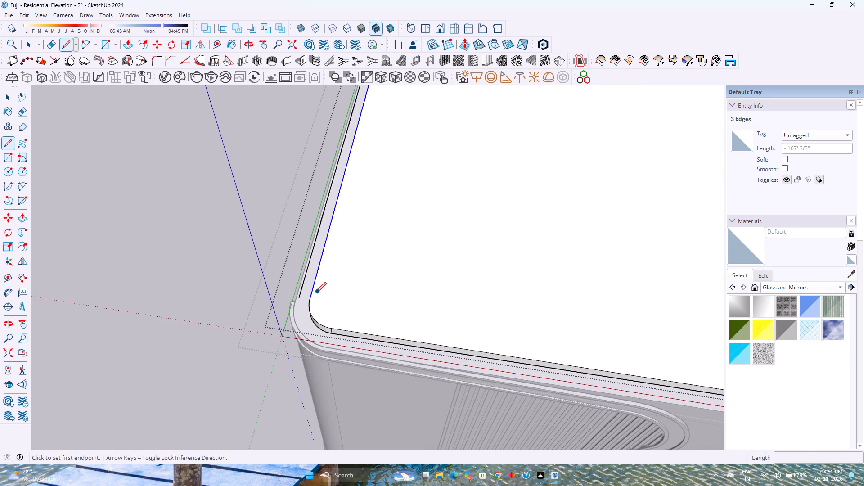
pyautogui.click(309, 300)
pyautogui.press('Escape')
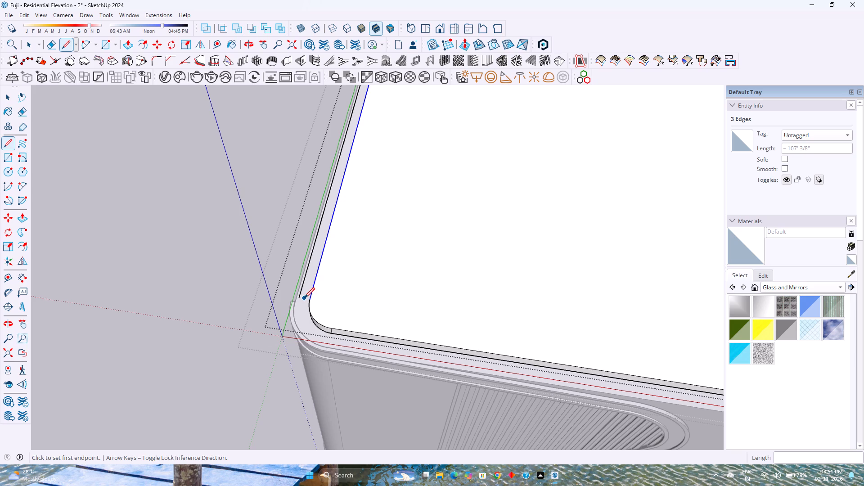
pyautogui.click(301, 297)
pyautogui.click(311, 298)
pyautogui.scroll(-10, 311, 298)
pyautogui.press('Escape')
pyautogui.scroll(3, 533, 336)
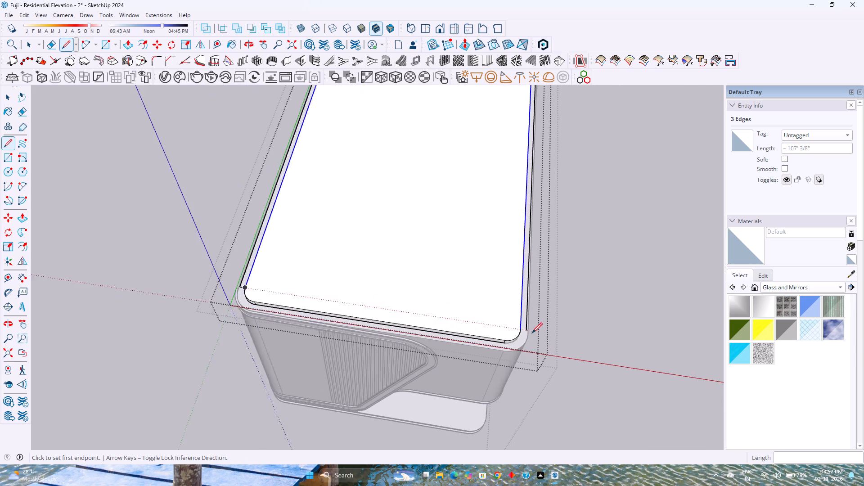
pyautogui.scroll(8, 532, 333)
pyautogui.click(526, 330)
pyautogui.click(512, 328)
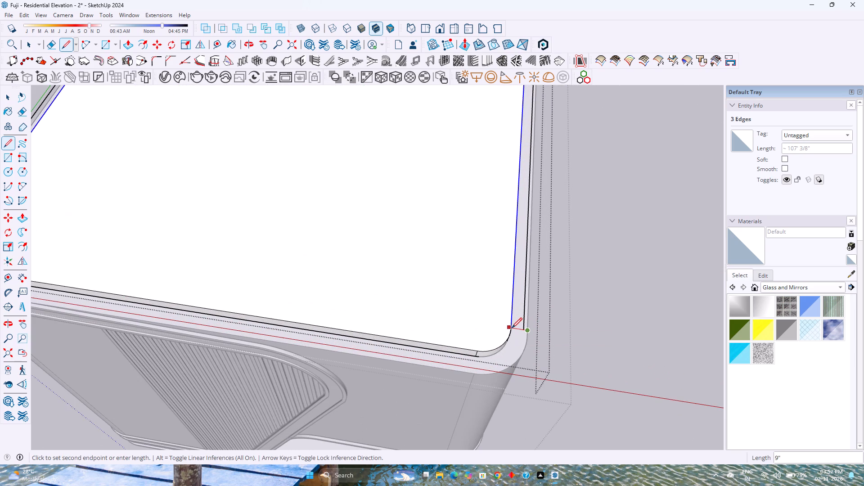
pyautogui.hotkey('ctrl', 'z')
pyautogui.hotkey('ctrl', 'z')
pyautogui.scroll(3, 525, 331)
pyautogui.click(524, 330)
pyautogui.click(506, 328)
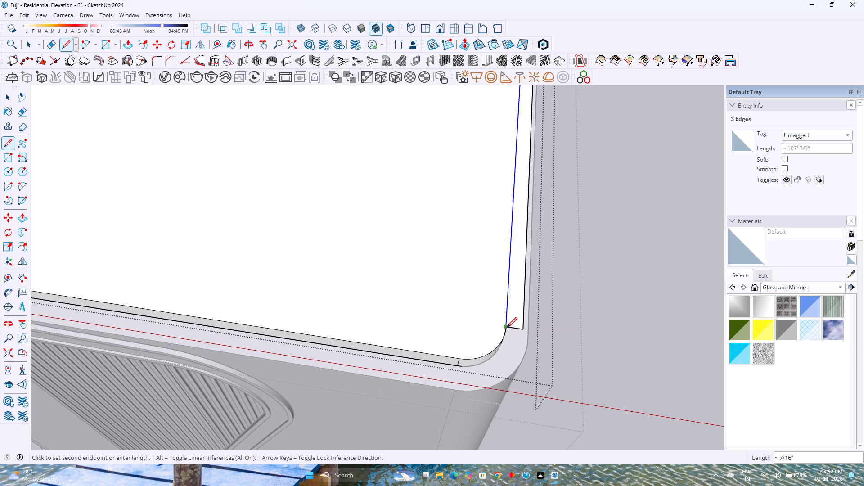
# Push/Pull the closed perimeter strip upward by 3' to form a parapet along the roof's sides and rear.
pyautogui.press('space')
pyautogui.click(516, 311)
pyautogui.press('p')
pyautogui.click(516, 311)
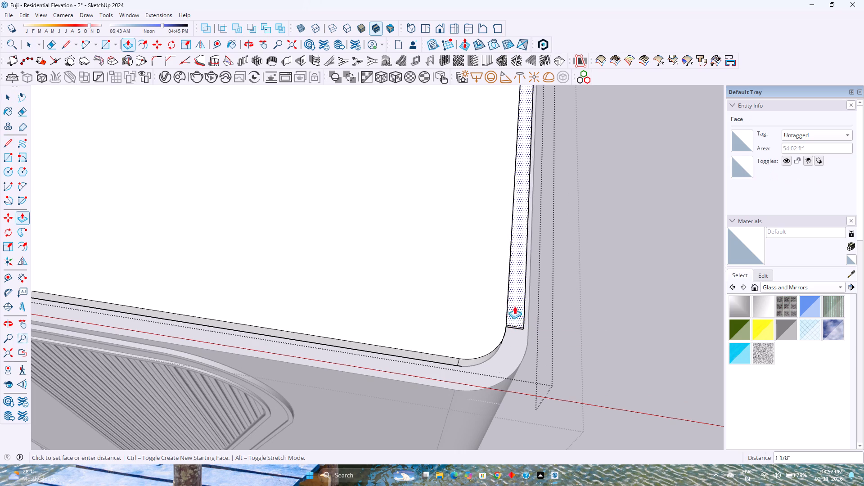
pyautogui.scroll(-11, 509, 288)
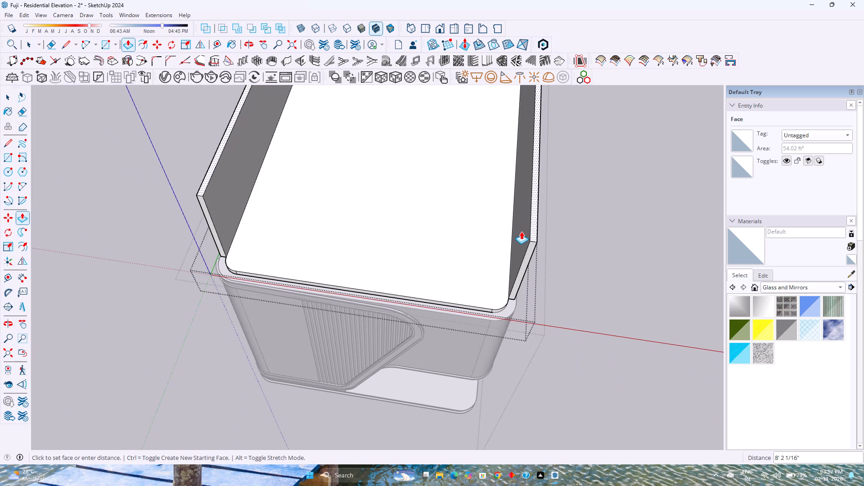
pyautogui.press('3')
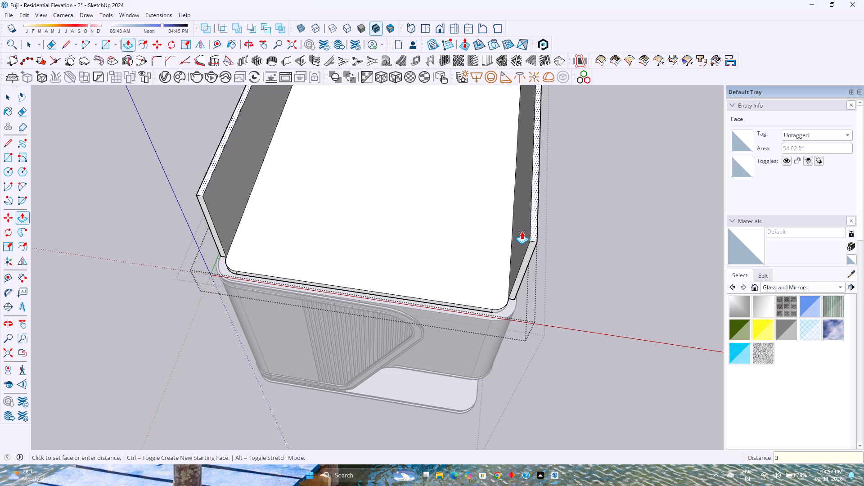
pyautogui.press('Return')
pyautogui.press('3')
pyautogui.press("'")
pyautogui.press('Return')
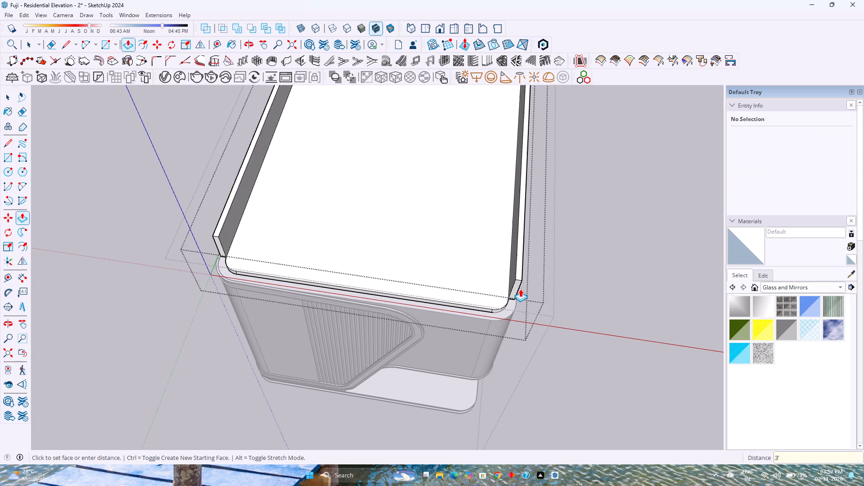
# Push/Pull the inner face of the building's right side parapet 5' inward across the roof.
pyautogui.moveTo(520, 293); pyautogui.dragTo(551, 221, button='middle')
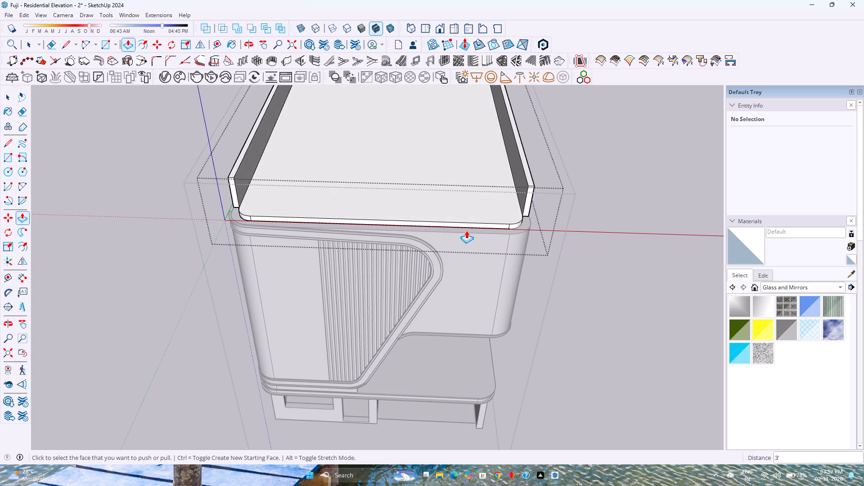
pyautogui.keyDown('shift'); pyautogui.moveTo(463, 228); pyautogui.dragTo(518, 326, button='middle'); pyautogui.keyUp('shift')
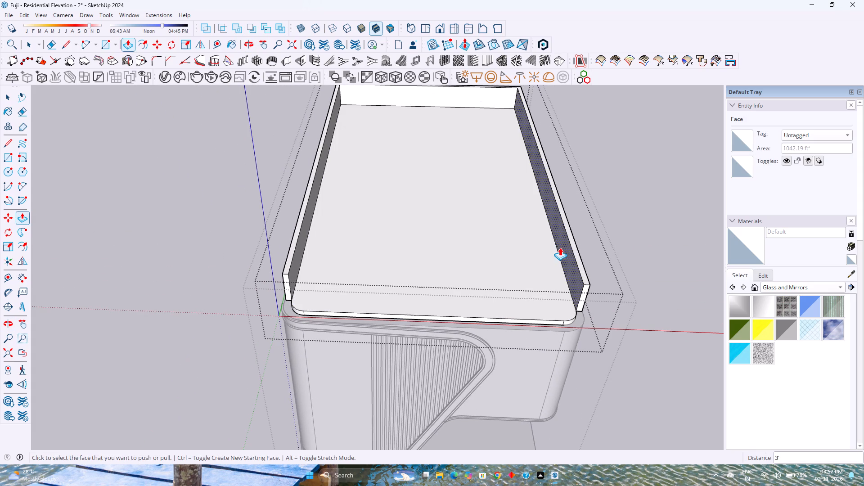
pyautogui.click(562, 246)
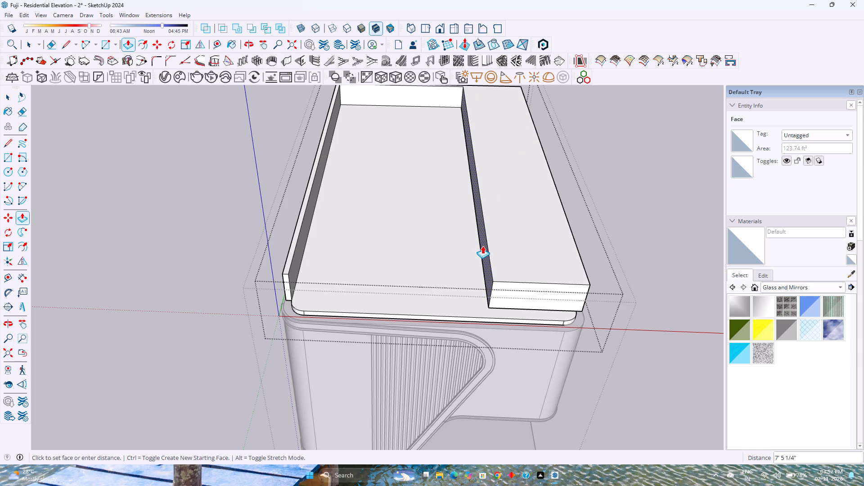
pyautogui.write("5'")
pyautogui.press('Return')
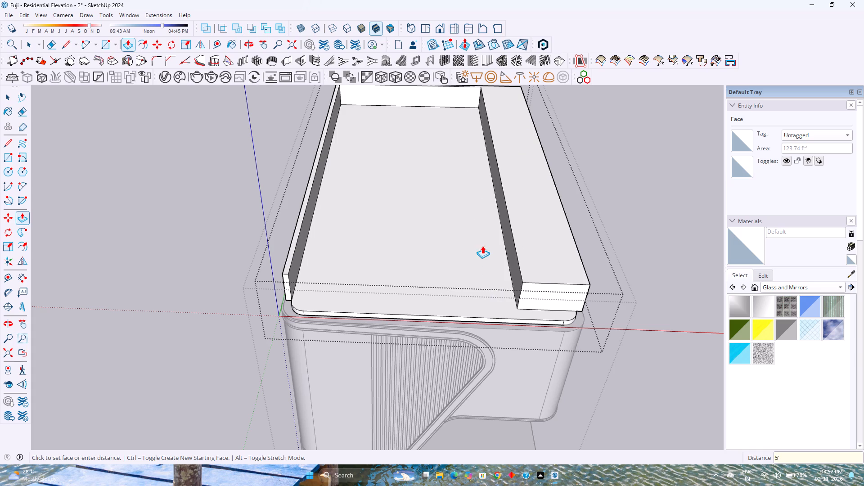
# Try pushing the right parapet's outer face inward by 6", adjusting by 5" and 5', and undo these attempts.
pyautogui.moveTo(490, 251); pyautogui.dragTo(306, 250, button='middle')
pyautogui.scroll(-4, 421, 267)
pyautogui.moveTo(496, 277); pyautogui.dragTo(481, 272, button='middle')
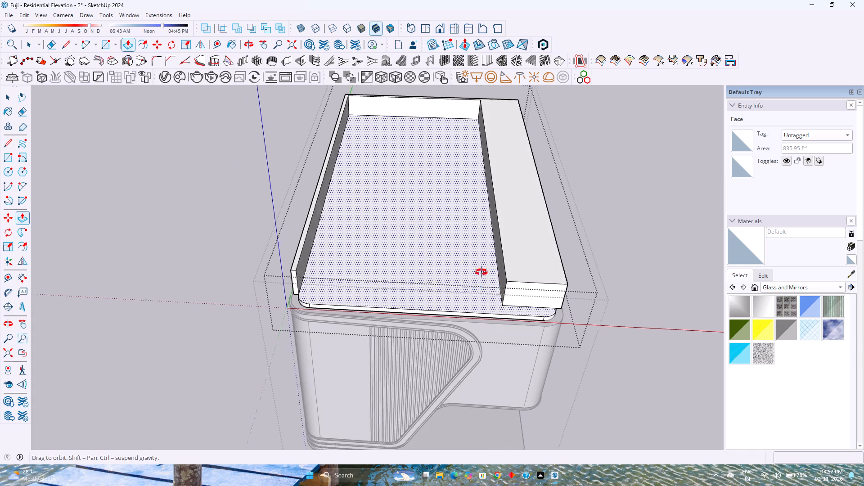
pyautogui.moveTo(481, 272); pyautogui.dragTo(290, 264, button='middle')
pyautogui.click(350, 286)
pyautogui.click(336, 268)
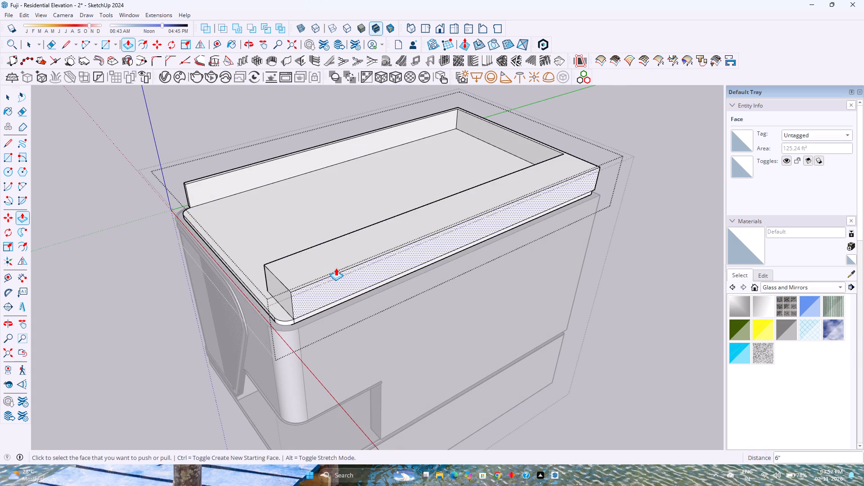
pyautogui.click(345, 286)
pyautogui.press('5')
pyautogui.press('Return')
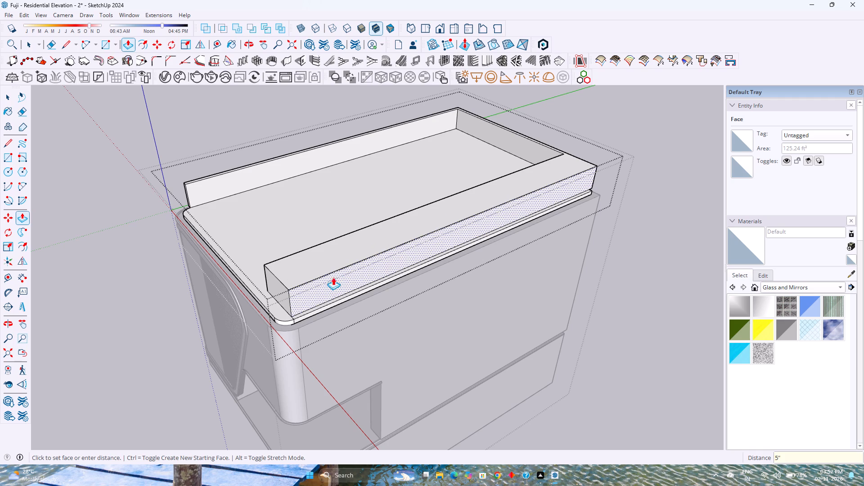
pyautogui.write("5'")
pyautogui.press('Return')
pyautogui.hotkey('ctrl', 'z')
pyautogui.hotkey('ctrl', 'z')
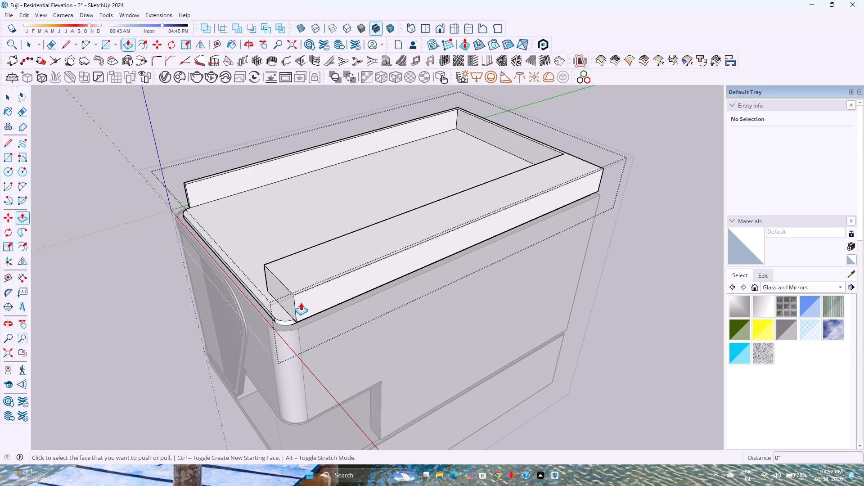
# Push the right parapet's outer face inward by 6" and a further 4'6" to leave a thin, set-back parapet.
pyautogui.click(312, 301)
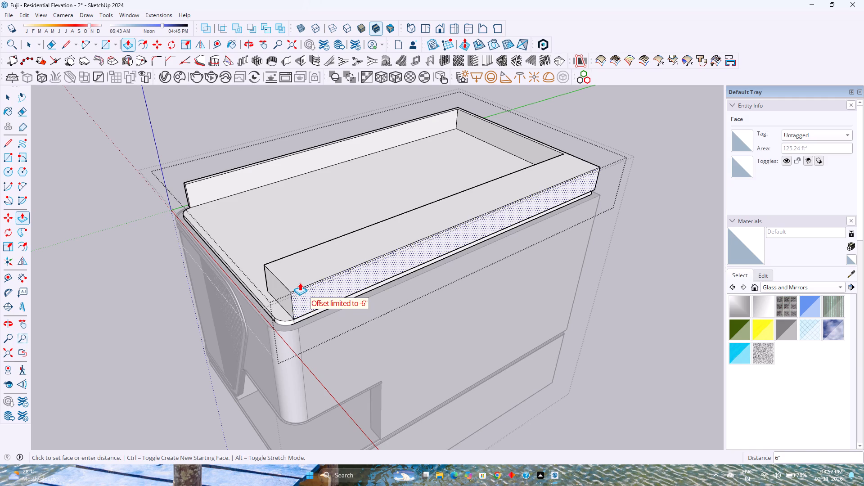
pyautogui.click(300, 283)
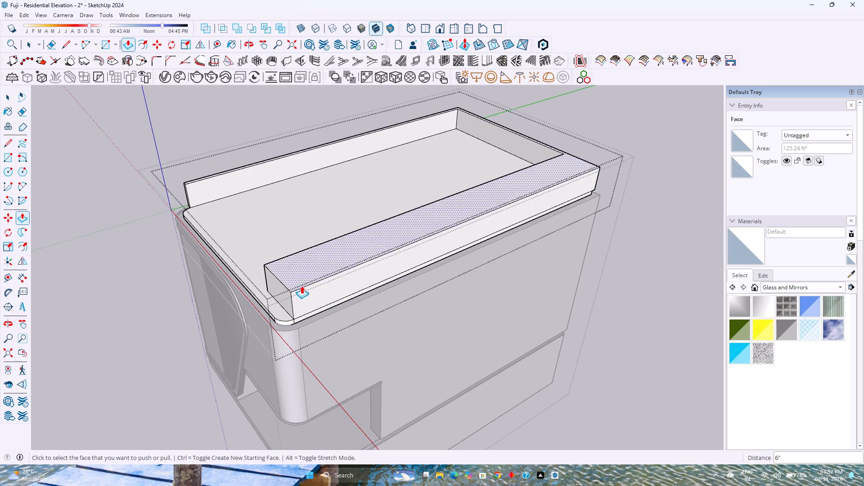
pyautogui.click(310, 294)
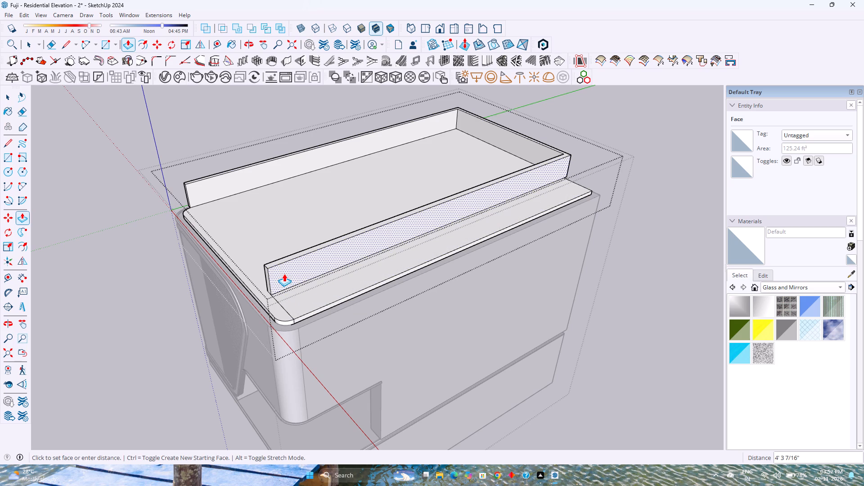
pyautogui.write("4'6")
pyautogui.hotkey('shift', '"')
pyautogui.press('Return')
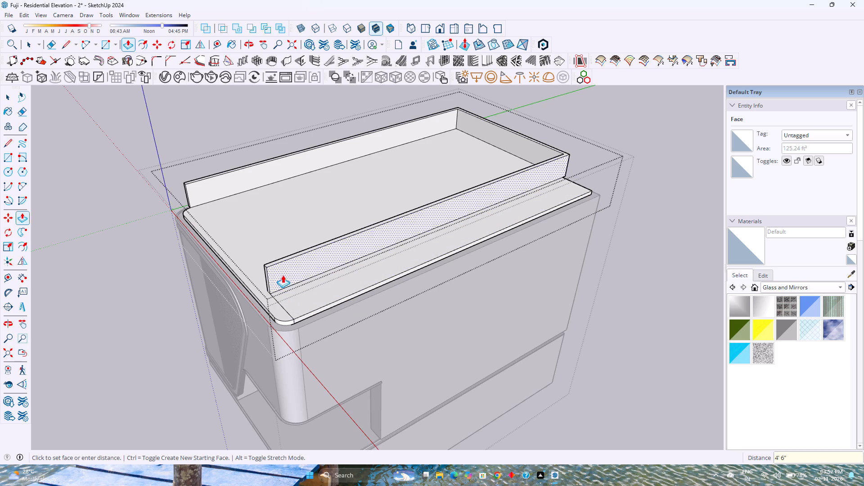
# Erase the leftover edge on the roof slab between the set-back parapet's front end and the slab's side.
pyautogui.moveTo(282, 275); pyautogui.dragTo(499, 307, button='middle')
pyautogui.scroll(8, 495, 308)
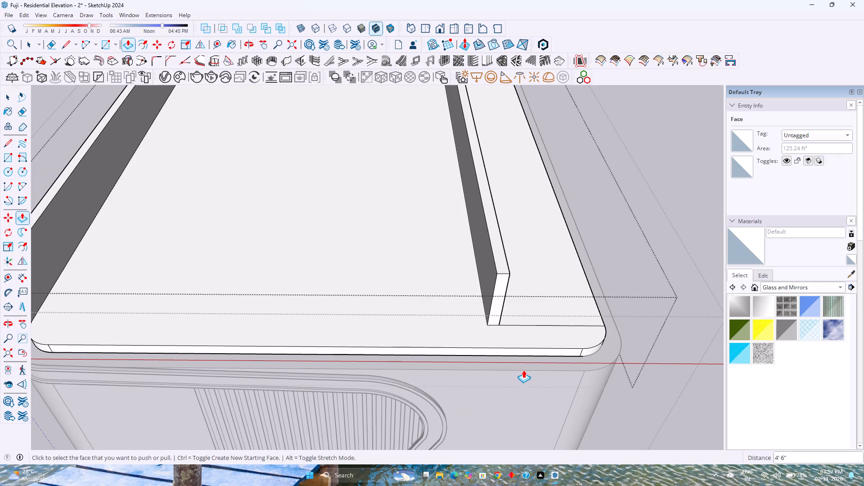
pyautogui.press('e')
pyautogui.click(520, 325)
# Push the front end faces of both side parapets back by 1'.
pyautogui.scroll(-6, 520, 325)
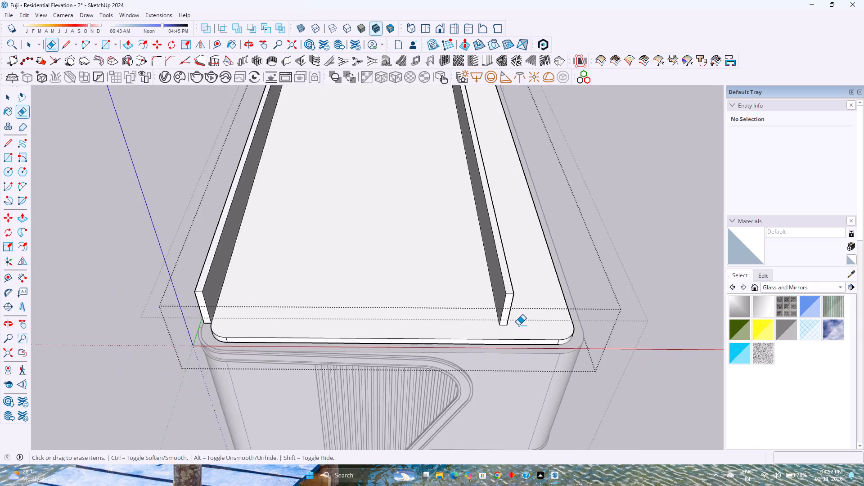
pyautogui.scroll(-4, 518, 325)
pyautogui.moveTo(393, 317); pyautogui.dragTo(315, 279, button='middle')
pyautogui.scroll(7, 315, 279)
pyautogui.press('p')
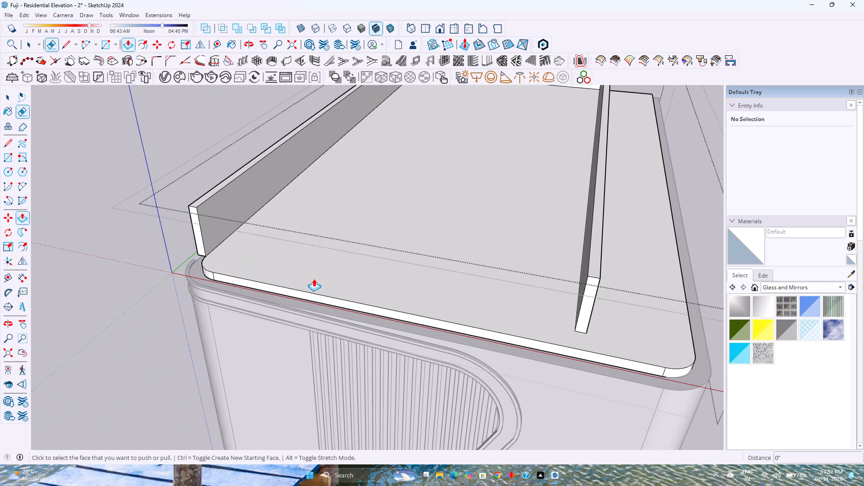
pyautogui.click(198, 239)
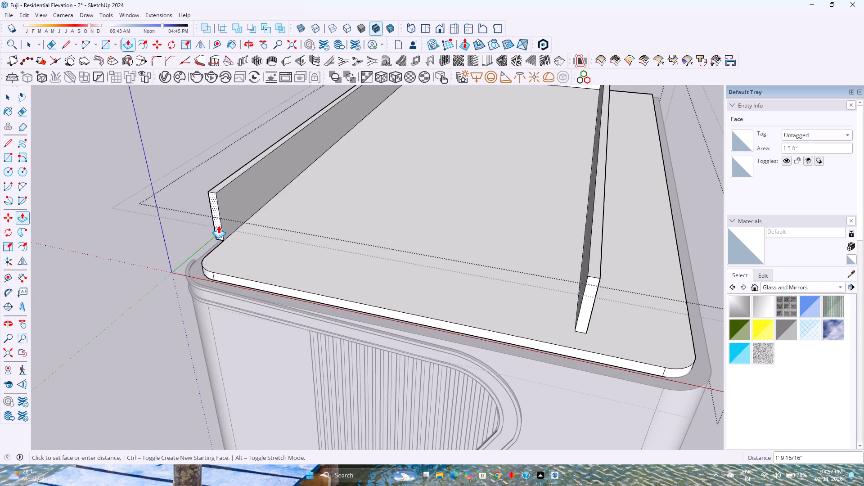
pyautogui.write("1'")
pyautogui.press('Return')
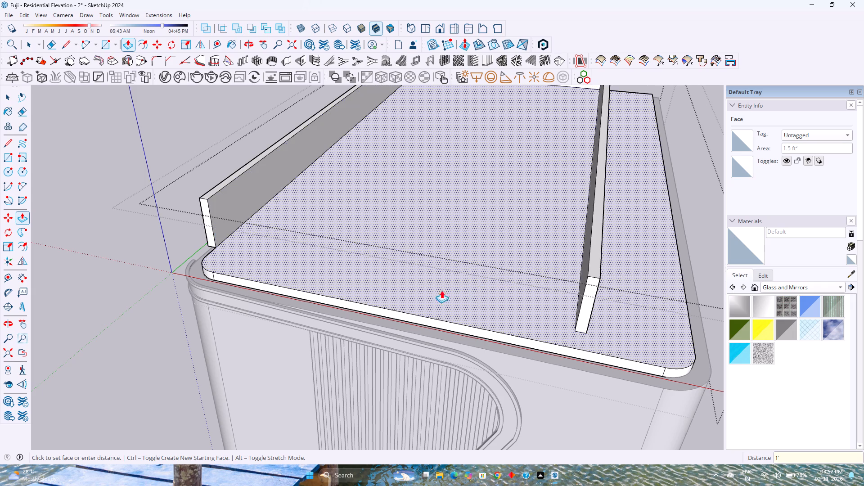
pyautogui.doubleClick(588, 302)
pyautogui.press('space')
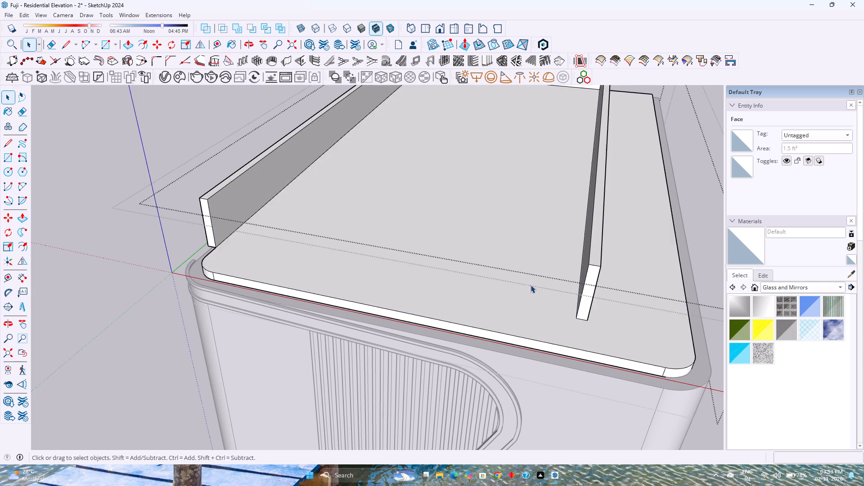
# Examine the roof slab, its rounded front corner and the set-back parapets from the front and side.
pyautogui.scroll(-3, 515, 284)
pyautogui.press('Escape')
pyautogui.moveTo(448, 324); pyautogui.dragTo(489, 257, button='middle')
pyautogui.scroll(-4, 505, 243)
pyautogui.moveTo(462, 316); pyautogui.dragTo(480, 241, button='middle')
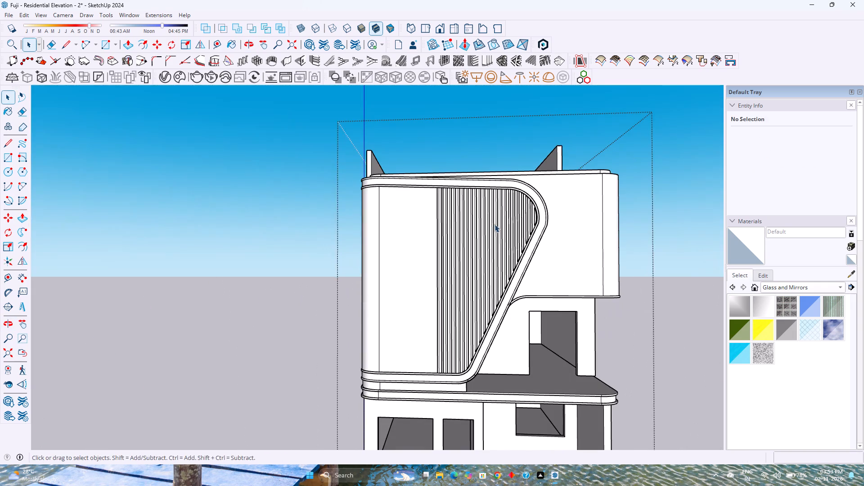
pyautogui.keyDown('shift'); pyautogui.moveTo(509, 230); pyautogui.dragTo(412, 287, button='middle'); pyautogui.keyUp('shift')
pyautogui.scroll(3, 488, 237)
pyautogui.moveTo(486, 236); pyautogui.dragTo(235, 355, button='middle')
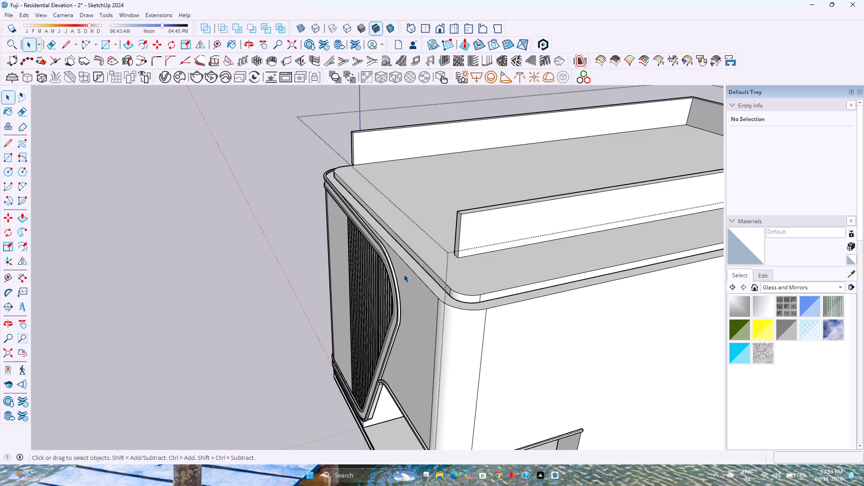
pyautogui.scroll(7, 433, 272)
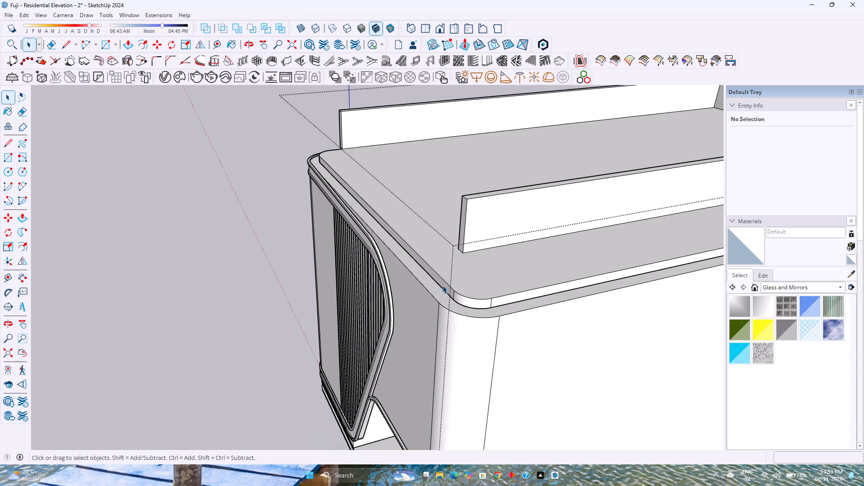
pyautogui.doubleClick(441, 286)
pyautogui.scroll(3, 441, 286)
pyautogui.click(443, 284)
pyautogui.scroll(2, 542, 318)
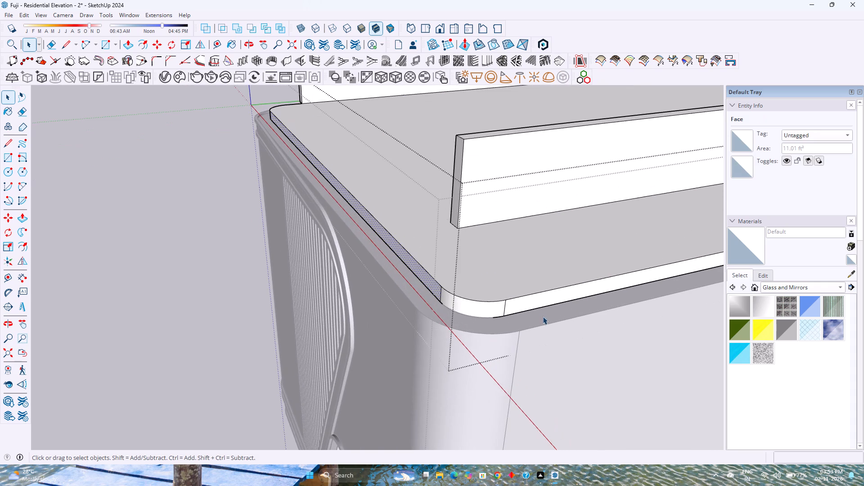
pyautogui.scroll(4, 523, 311)
pyautogui.moveTo(512, 315); pyautogui.dragTo(485, 258, button='middle')
pyautogui.middleClick(485, 257)
pyautogui.scroll(-4, 448, 323)
pyautogui.moveTo(452, 343); pyautogui.dragTo(475, 291, button='middle')
pyautogui.scroll(-2, 478, 291)
pyautogui.moveTo(468, 354); pyautogui.dragTo(529, 396, button='middle')
pyautogui.scroll(-3, 513, 372)
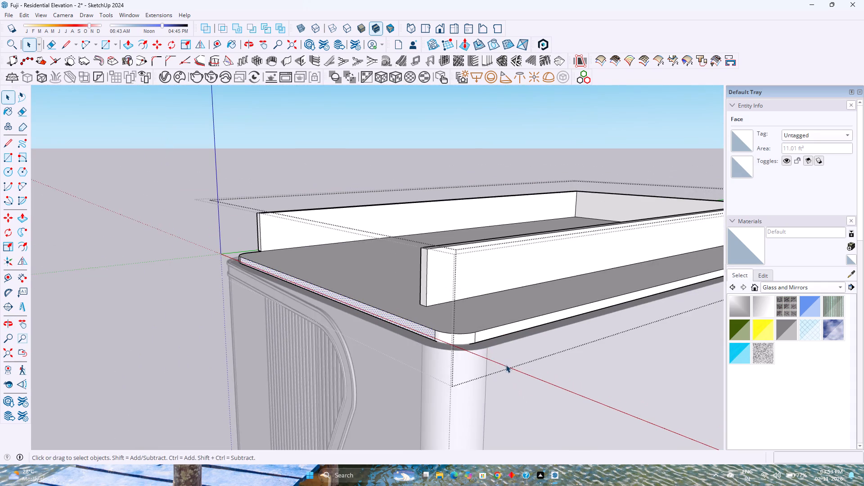
pyautogui.press('Escape')
# Move the roof slab and parapet group straight up 20' clear of the building walls.
pyautogui.scroll(-5, 501, 345)
pyautogui.click(509, 334)
pyautogui.press('m')
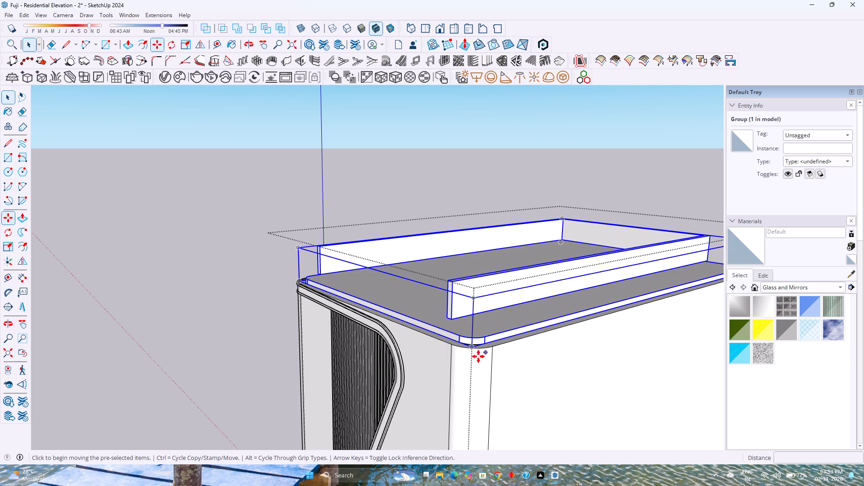
pyautogui.click(472, 348)
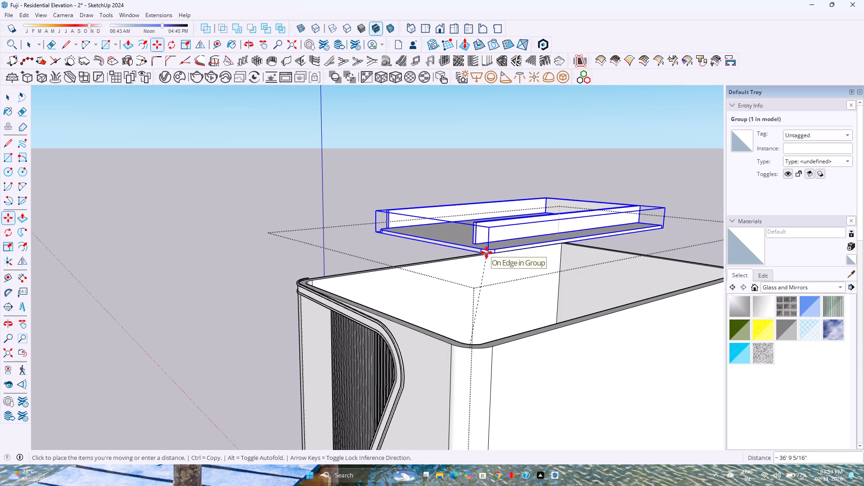
pyautogui.press('Up')
pyautogui.write("10'")
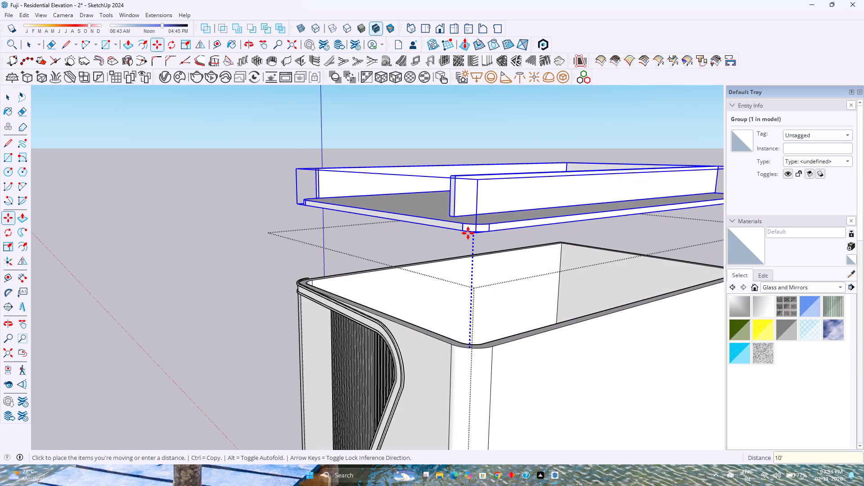
pyautogui.press('Return')
pyautogui.press('2')
pyautogui.press('0')
pyautogui.press("'")
pyautogui.press('Return')
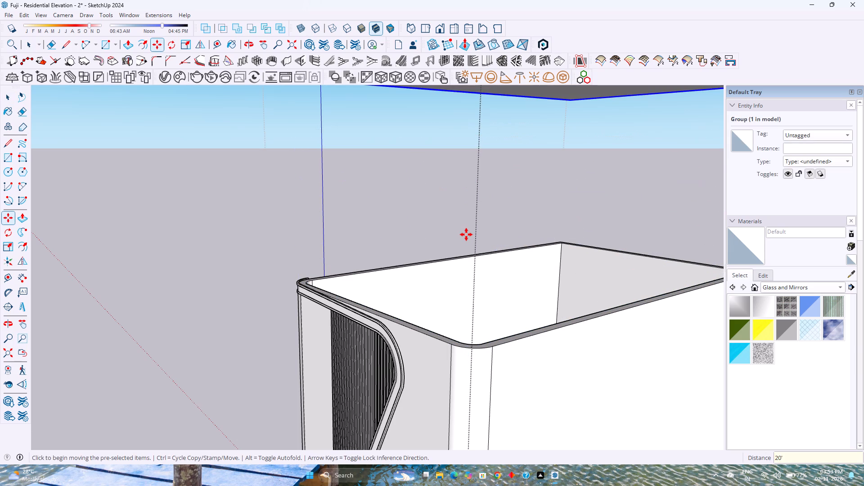
pyautogui.press('space')
# Inside the raised roof group, offset the slab's underside face outward by 9" to form a projecting border.
pyautogui.scroll(-2, 437, 211)
pyautogui.keyDown('shift'); pyautogui.moveTo(436, 219); pyautogui.dragTo(435, 233, button='middle'); pyautogui.keyUp('shift')
pyautogui.keyDown('shift'); pyautogui.moveTo(433, 239); pyautogui.dragTo(402, 320, button='middle'); pyautogui.keyUp('shift')
pyautogui.keyDown('shift'); pyautogui.moveTo(387, 348); pyautogui.dragTo(380, 364, button='middle'); pyautogui.keyUp('shift')
pyautogui.moveTo(414, 306); pyautogui.dragTo(574, 193, button='middle')
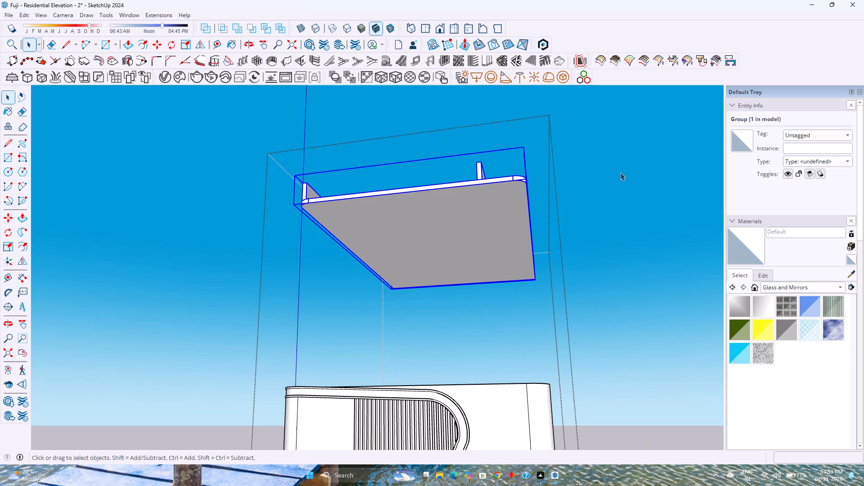
pyautogui.scroll(1, 529, 191)
pyautogui.doubleClick(477, 196)
pyautogui.scroll(4, 468, 209)
pyautogui.click(468, 209)
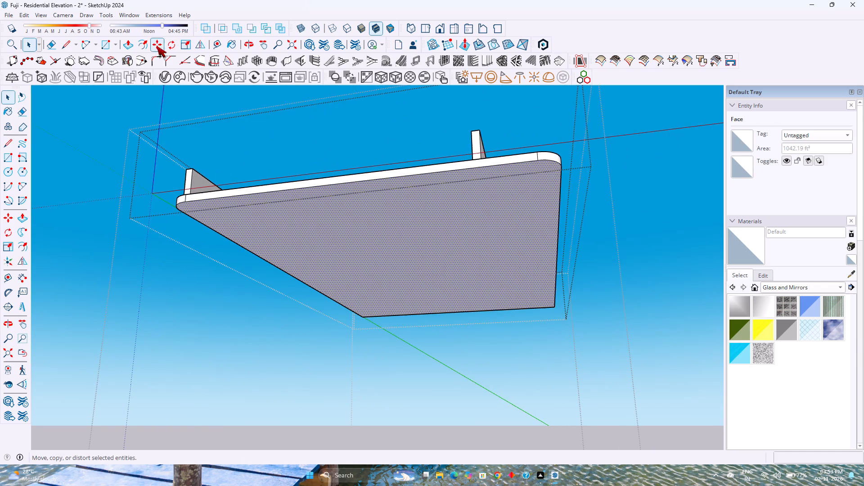
pyautogui.click(139, 49)
pyautogui.click(248, 212)
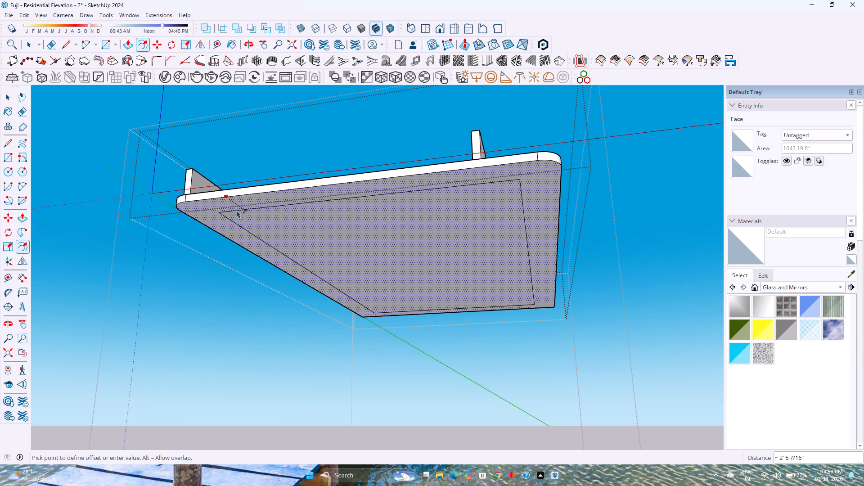
pyautogui.press('9')
pyautogui.press('Return')
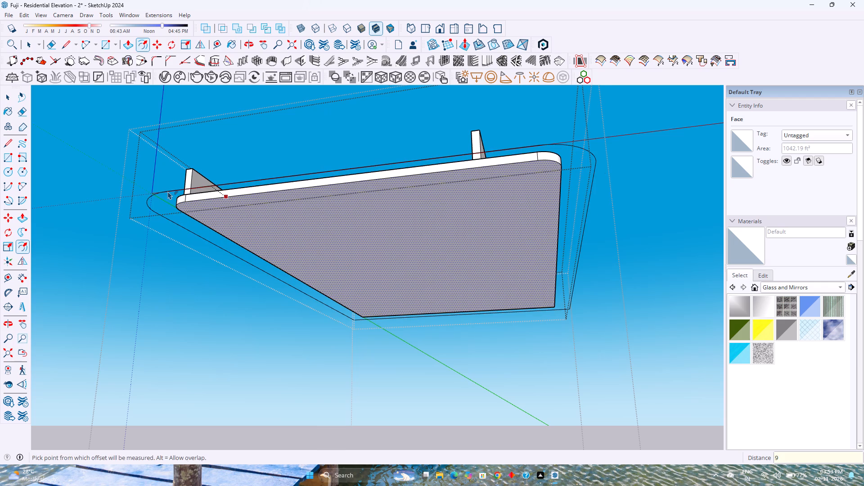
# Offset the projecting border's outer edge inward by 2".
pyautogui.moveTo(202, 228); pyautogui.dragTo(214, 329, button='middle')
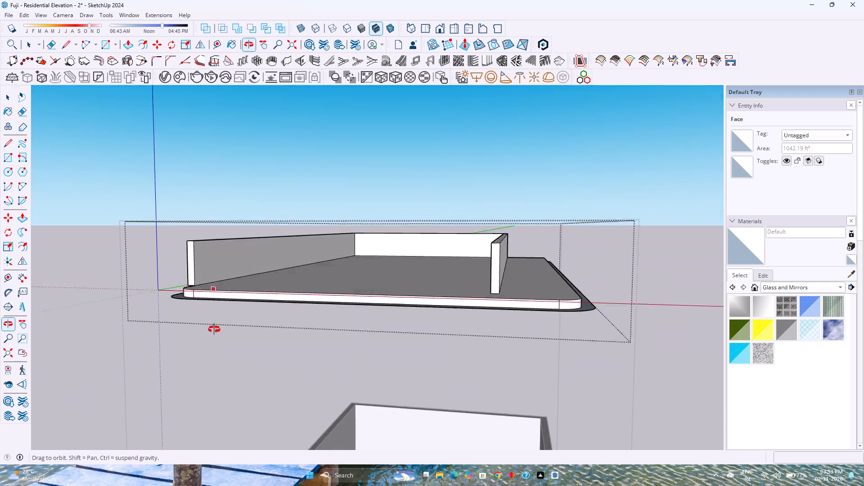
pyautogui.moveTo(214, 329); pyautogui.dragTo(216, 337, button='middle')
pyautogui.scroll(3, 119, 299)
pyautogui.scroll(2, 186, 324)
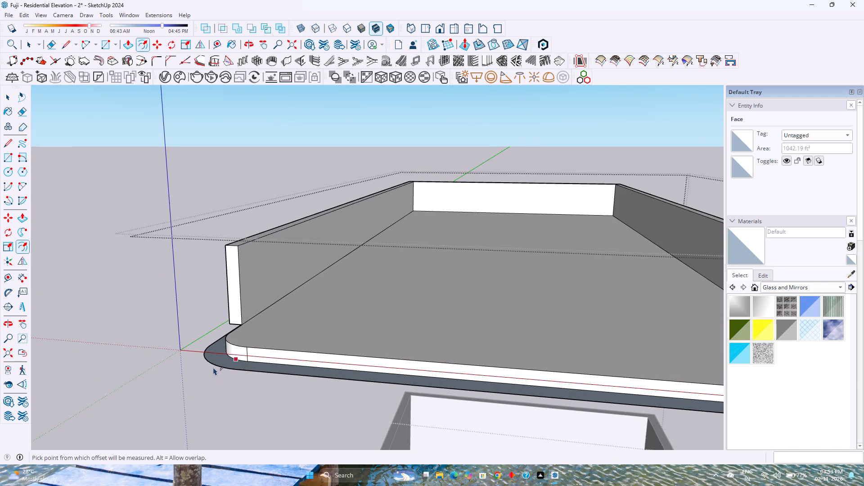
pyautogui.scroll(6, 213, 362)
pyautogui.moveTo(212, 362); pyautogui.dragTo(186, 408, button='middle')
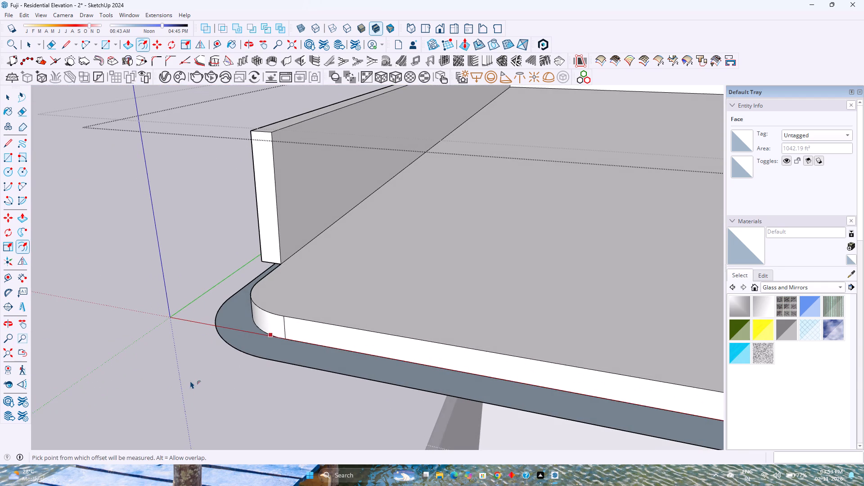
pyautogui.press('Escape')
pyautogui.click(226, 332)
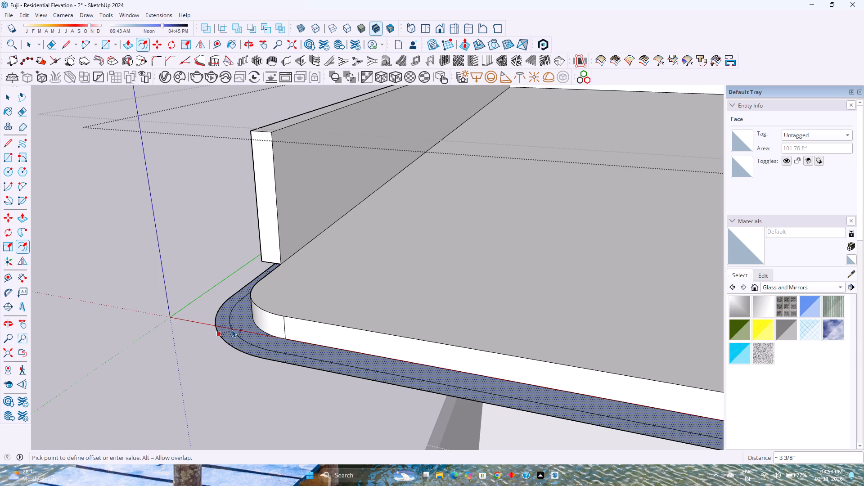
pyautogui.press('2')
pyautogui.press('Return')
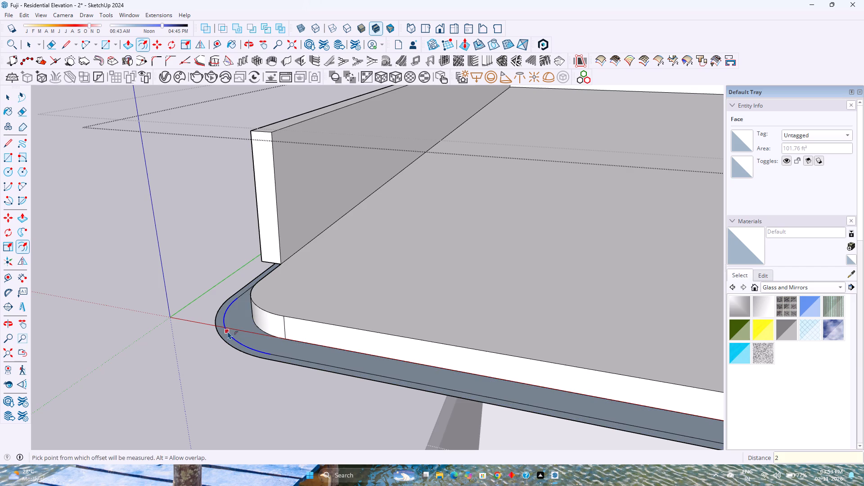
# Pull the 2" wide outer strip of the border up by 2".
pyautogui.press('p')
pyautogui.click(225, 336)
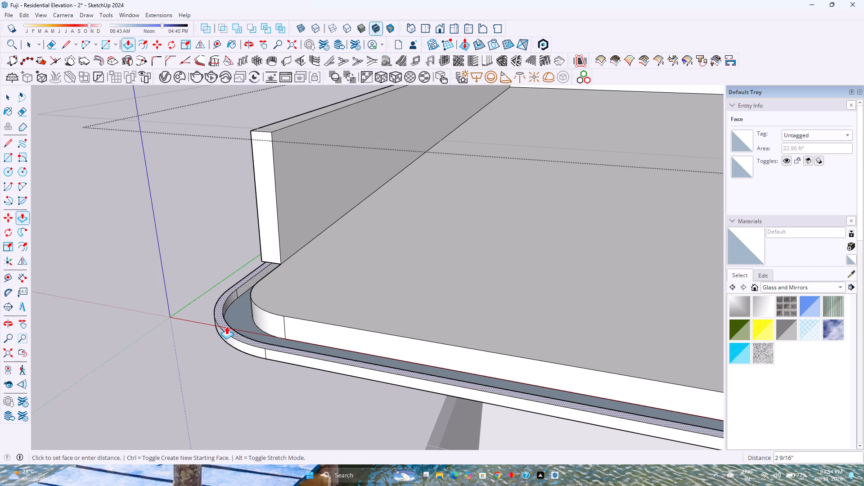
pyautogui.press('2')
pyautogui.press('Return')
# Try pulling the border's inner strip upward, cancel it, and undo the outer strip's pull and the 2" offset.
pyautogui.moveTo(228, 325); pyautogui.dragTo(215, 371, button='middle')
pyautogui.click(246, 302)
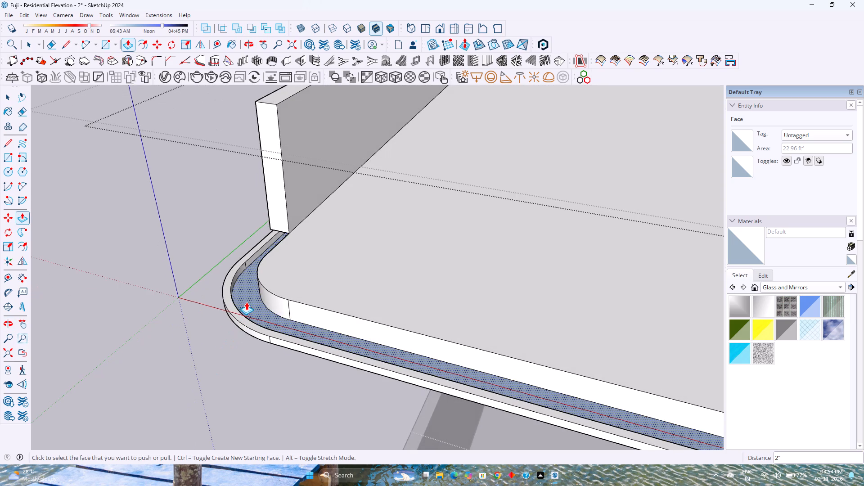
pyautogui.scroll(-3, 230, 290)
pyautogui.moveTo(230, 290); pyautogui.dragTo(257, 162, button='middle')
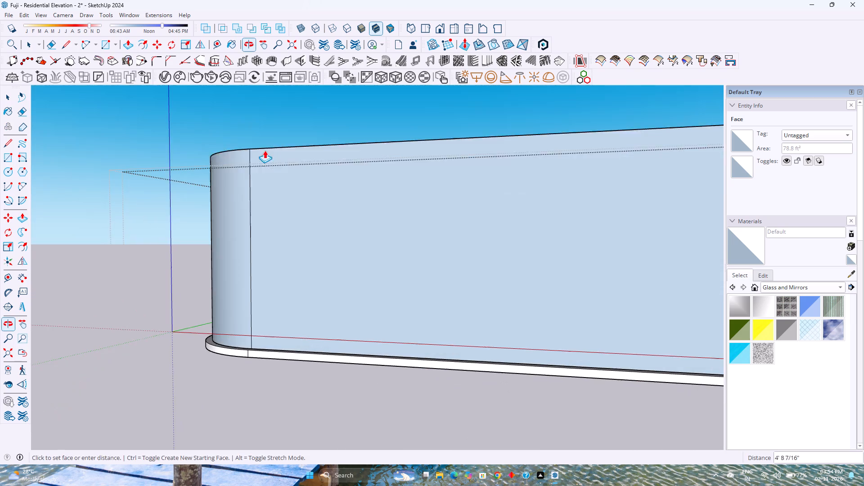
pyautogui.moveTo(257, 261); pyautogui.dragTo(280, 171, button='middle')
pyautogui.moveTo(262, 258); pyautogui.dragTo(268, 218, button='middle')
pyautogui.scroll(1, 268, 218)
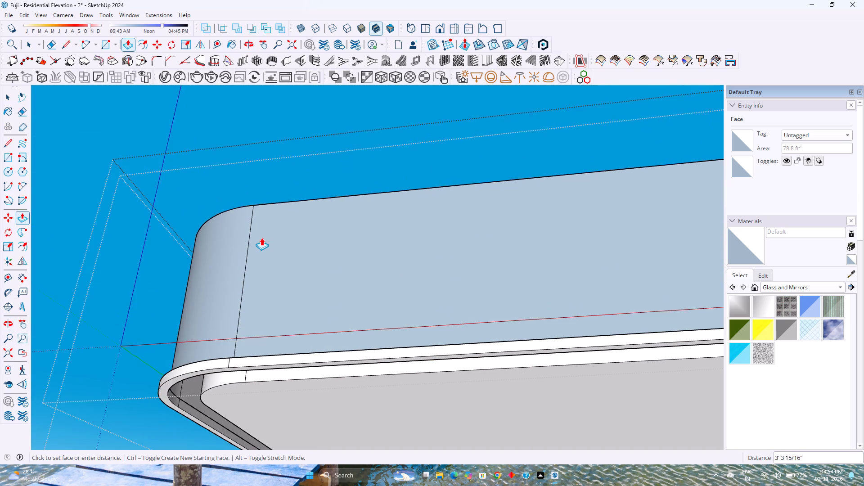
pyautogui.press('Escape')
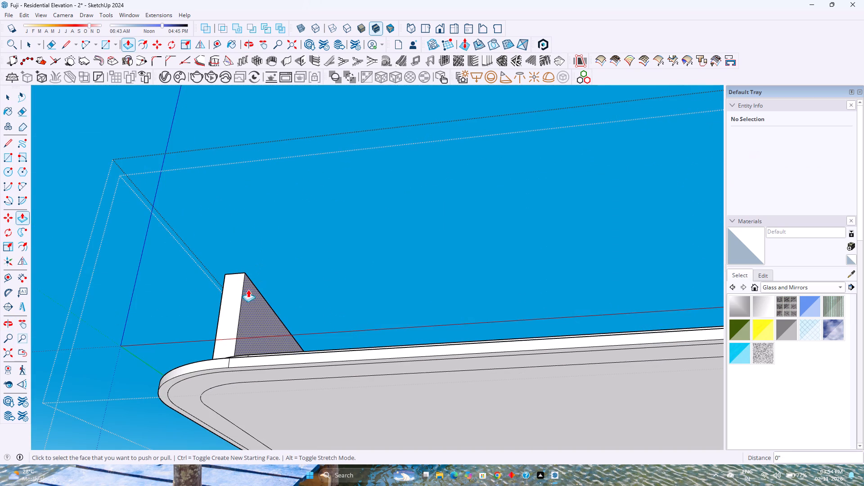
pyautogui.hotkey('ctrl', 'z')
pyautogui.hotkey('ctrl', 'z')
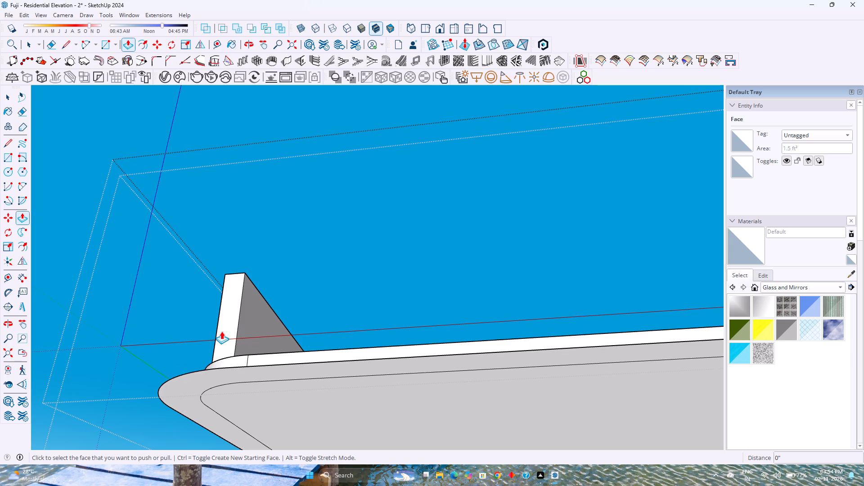
# Pull the entire projecting border around the roof slab up by 2".
pyautogui.moveTo(207, 340); pyautogui.dragTo(199, 446, button='middle')
pyautogui.scroll(1, 194, 382)
pyautogui.moveTo(193, 386); pyautogui.dragTo(191, 433, button='middle')
pyautogui.click(209, 366)
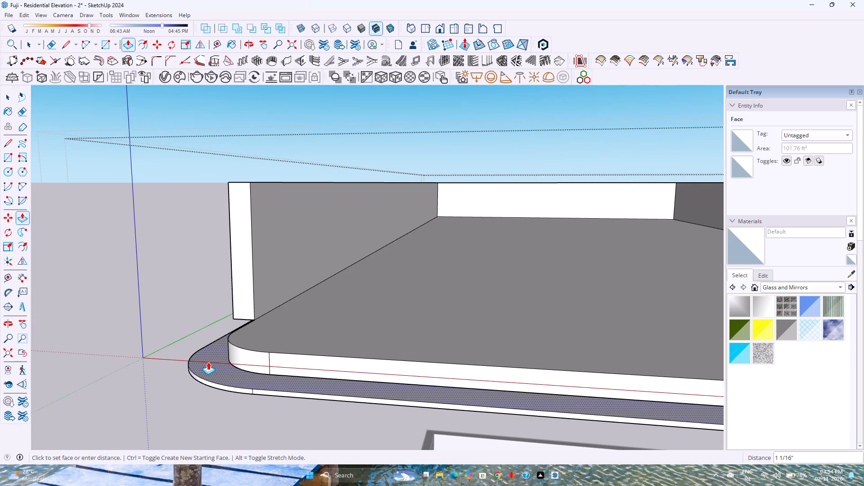
pyautogui.press('2')
pyautogui.press('Return')
# Offset the top outer edge of the 2" thick border inward by 2".
pyautogui.moveTo(208, 361); pyautogui.dragTo(208, 404, button='middle')
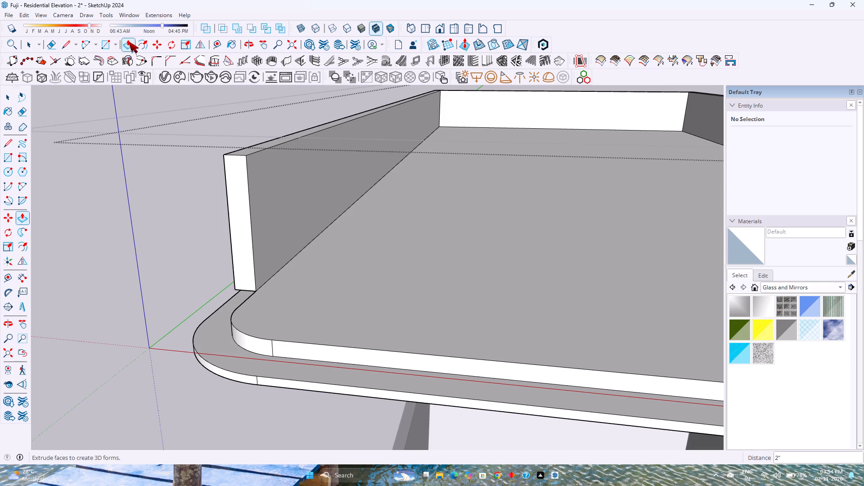
pyautogui.click(139, 44)
pyautogui.click(207, 357)
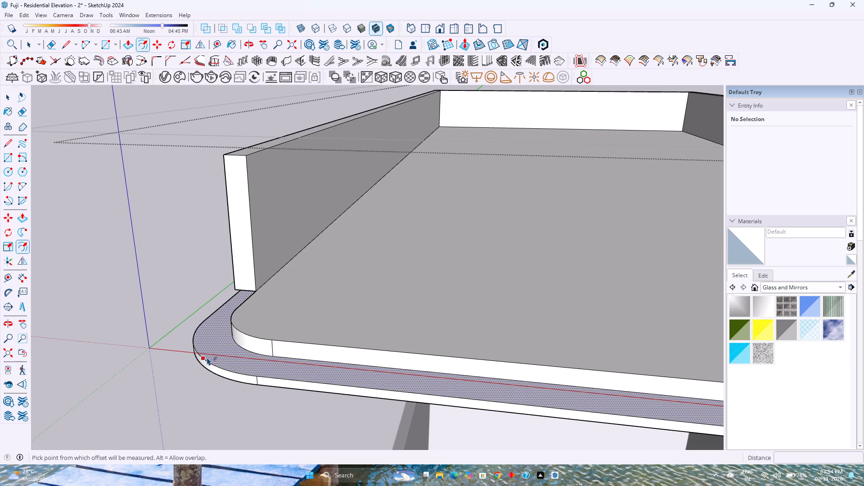
pyautogui.press('2')
pyautogui.press('Return')
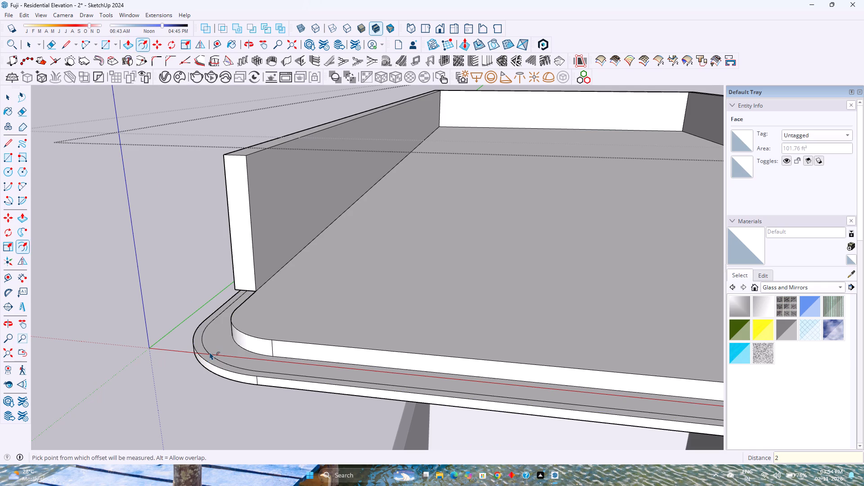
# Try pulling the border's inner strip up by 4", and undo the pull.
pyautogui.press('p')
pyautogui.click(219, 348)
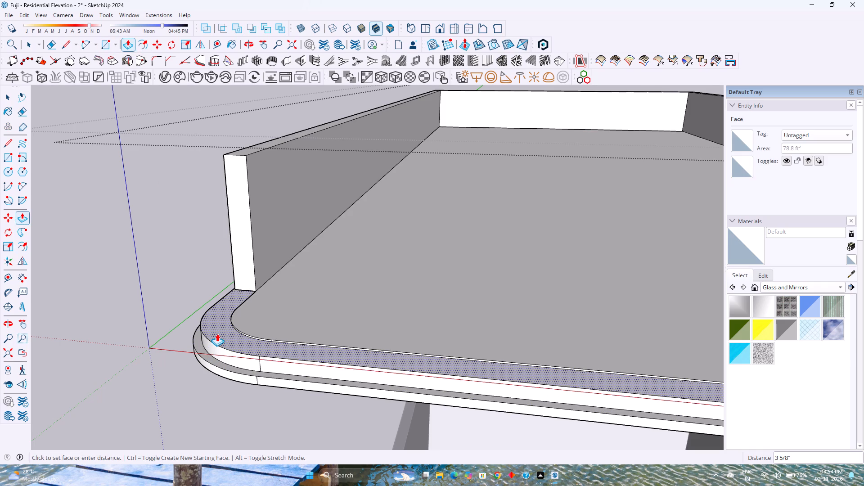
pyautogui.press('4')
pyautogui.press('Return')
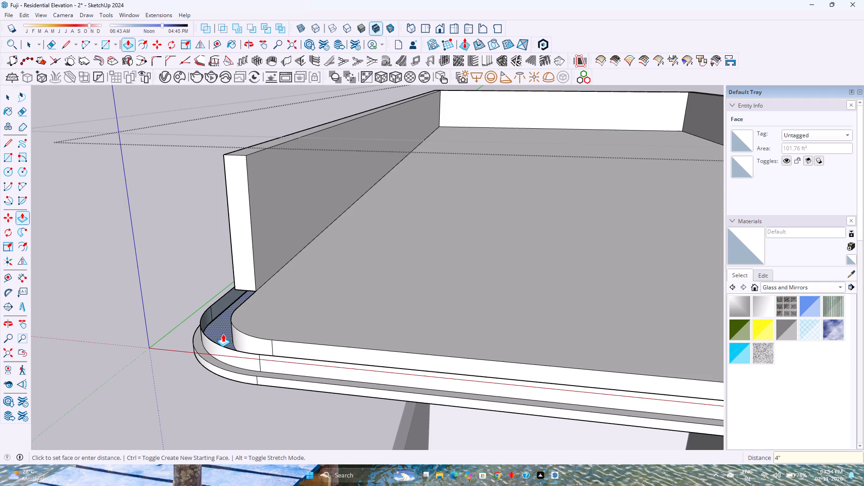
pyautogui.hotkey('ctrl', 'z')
# Pull the border's inner strip up by 2" to form a second step beside the slab.
pyautogui.click(225, 349)
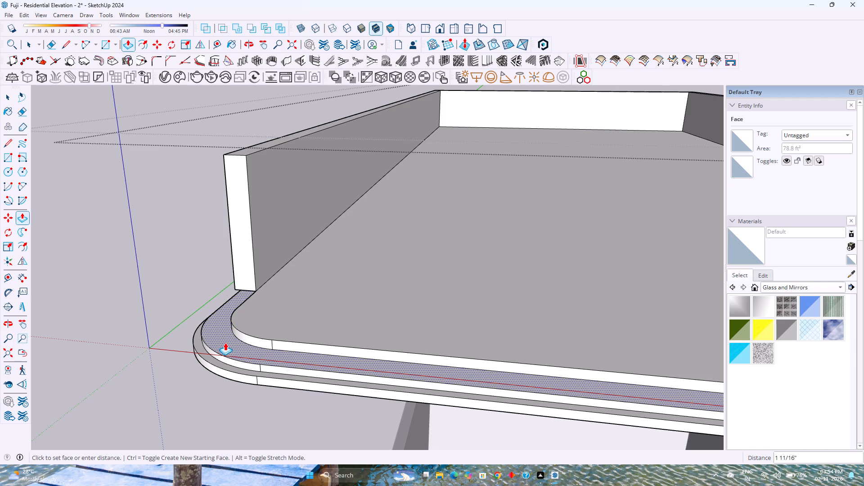
pyautogui.press('2')
pyautogui.press('Return')
pyautogui.scroll(3, 225, 343)
pyautogui.scroll(-4, 225, 343)
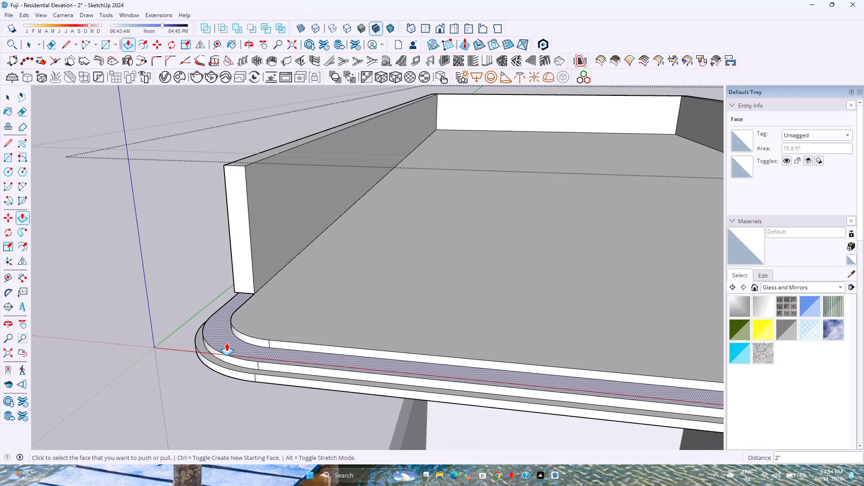
pyautogui.press('space')
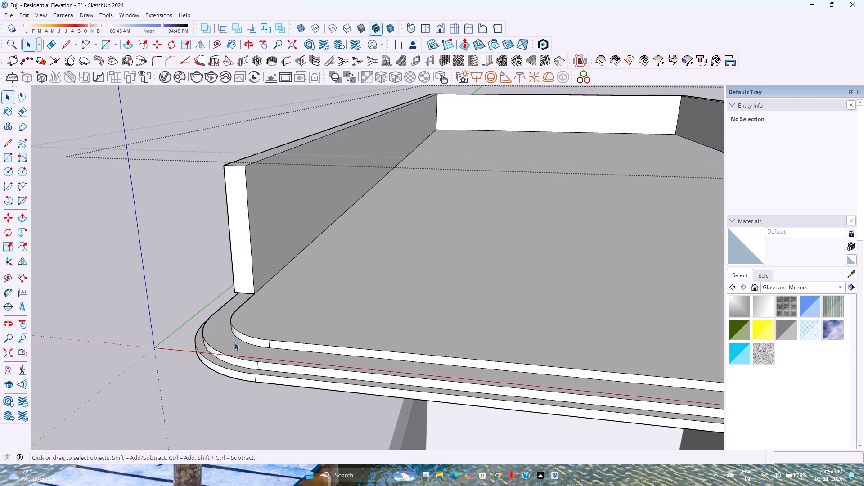
# Offset the outline of the border's inner top strip outward by 2" so it overhangs the lower tier.
pyautogui.click(233, 345)
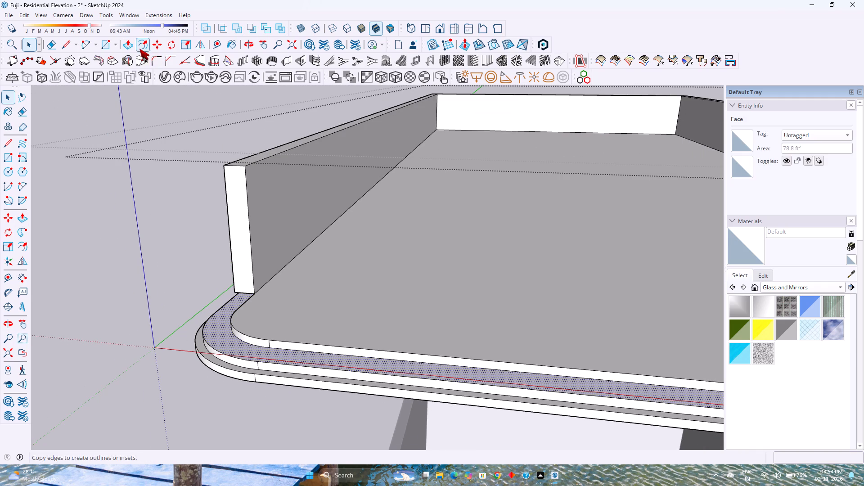
pyautogui.click(138, 47)
pyautogui.click(211, 351)
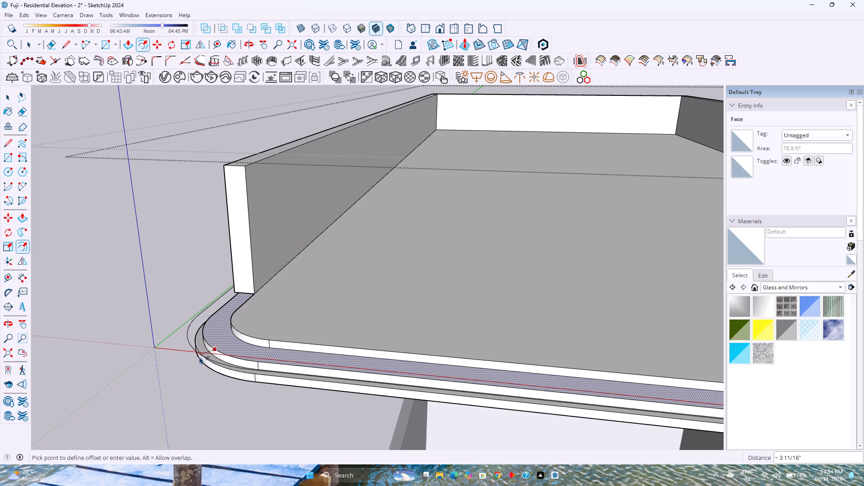
pyautogui.press('2')
pyautogui.press('Return')
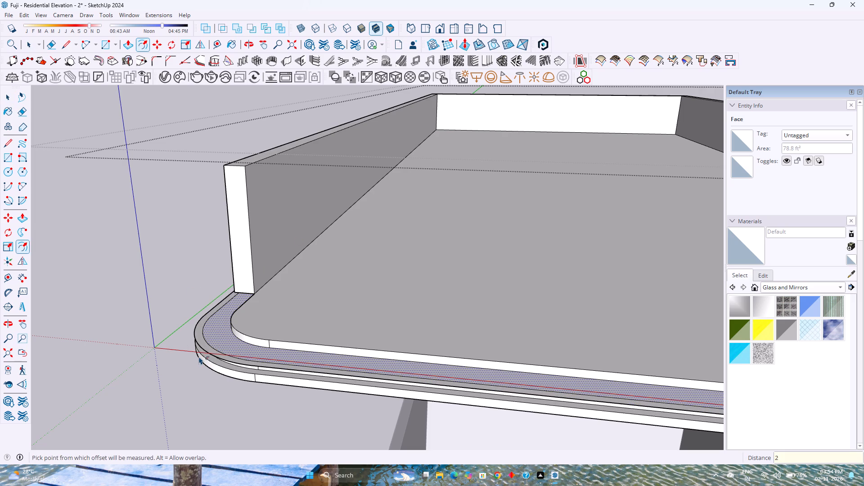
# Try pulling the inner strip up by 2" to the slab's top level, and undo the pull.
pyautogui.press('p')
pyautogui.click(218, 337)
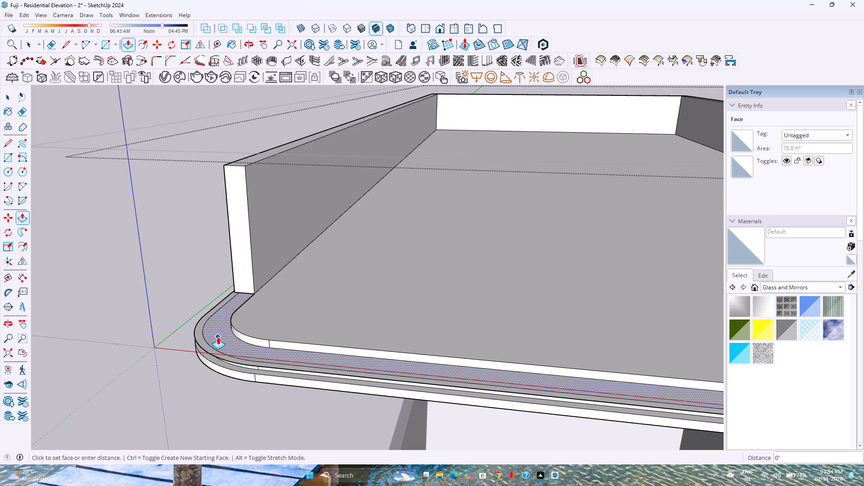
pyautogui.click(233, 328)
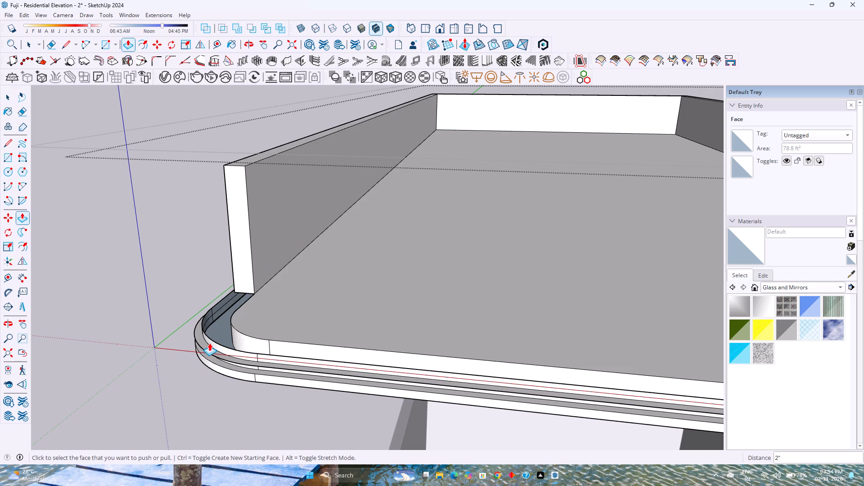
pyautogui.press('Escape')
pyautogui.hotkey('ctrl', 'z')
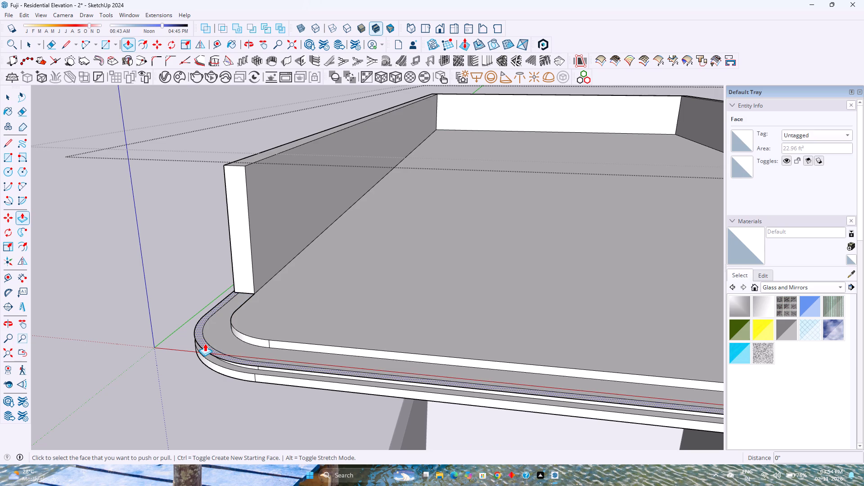
# Pull the border's narrow outer strip and the inner strip beside it up by 2", level with the slab's top.
pyautogui.moveTo(204, 343); pyautogui.dragTo(200, 335, button='middle')
pyautogui.click(203, 342)
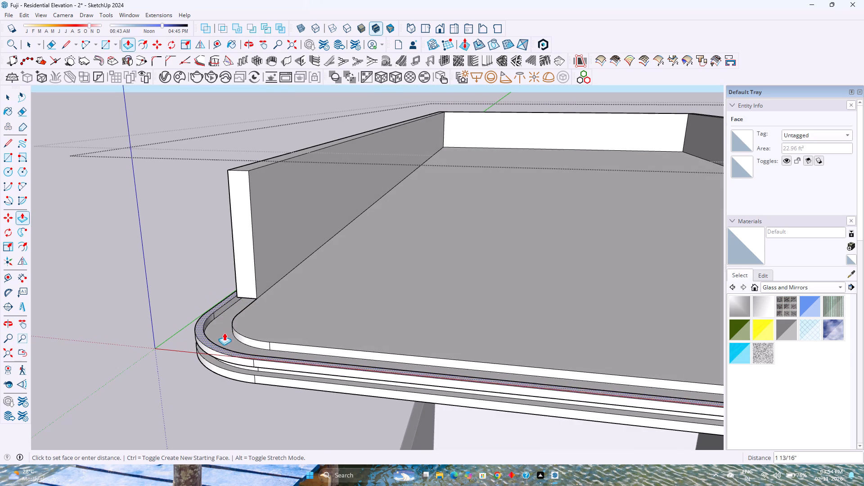
pyautogui.click(233, 330)
pyautogui.click(222, 334)
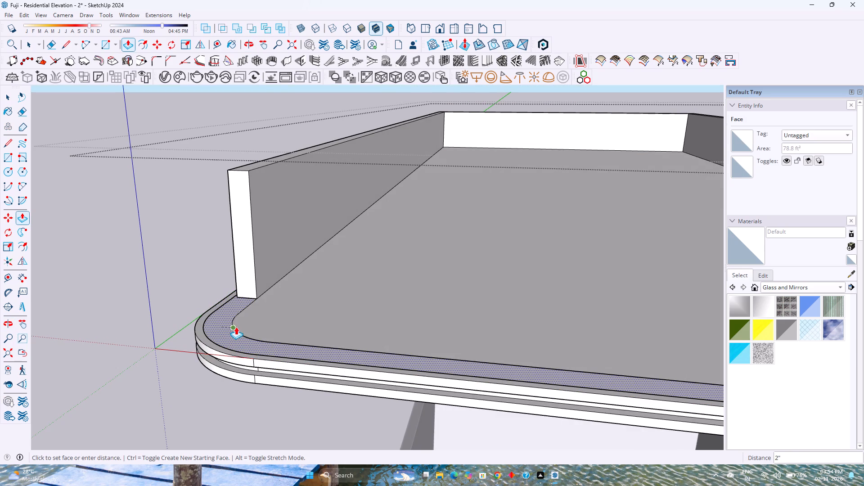
pyautogui.click(236, 326)
# Examine the raised border tiers from above and the roof slab's underside from below.
pyautogui.moveTo(229, 336); pyautogui.dragTo(354, 373, button='middle')
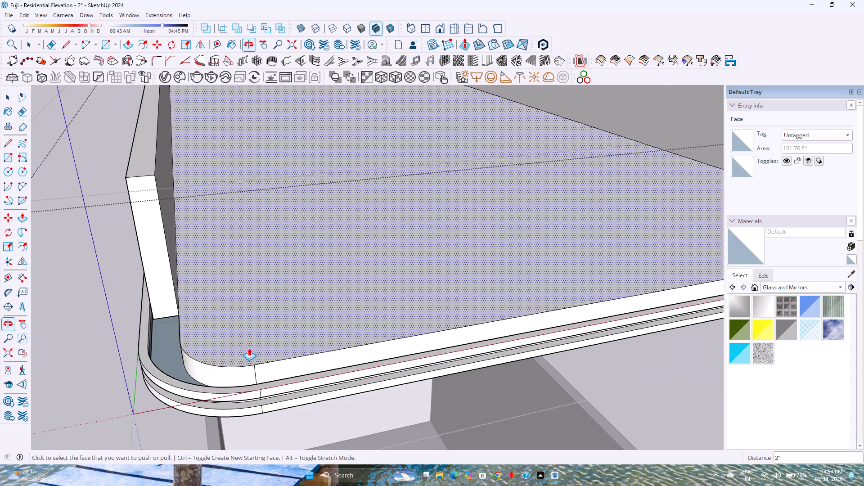
pyautogui.scroll(-2, 242, 345)
pyautogui.moveTo(235, 345); pyautogui.dragTo(332, 329, button='middle')
pyautogui.scroll(-3, 331, 331)
pyautogui.moveTo(328, 339); pyautogui.dragTo(228, 291, button='middle')
pyautogui.moveTo(209, 358); pyautogui.dragTo(202, 346, button='middle')
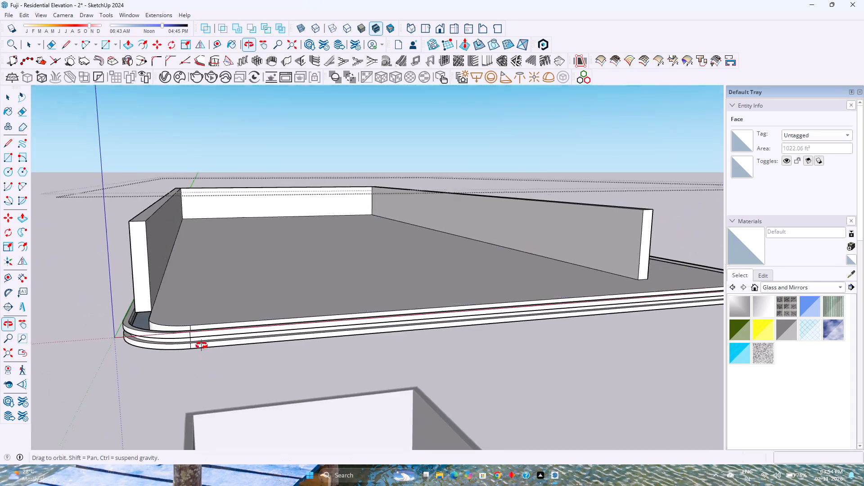
pyautogui.moveTo(202, 346); pyautogui.dragTo(227, 272, button='middle')
pyautogui.scroll(1, 229, 271)
pyautogui.moveTo(215, 355); pyautogui.dragTo(195, 320, button='middle')
pyautogui.scroll(-2, 198, 313)
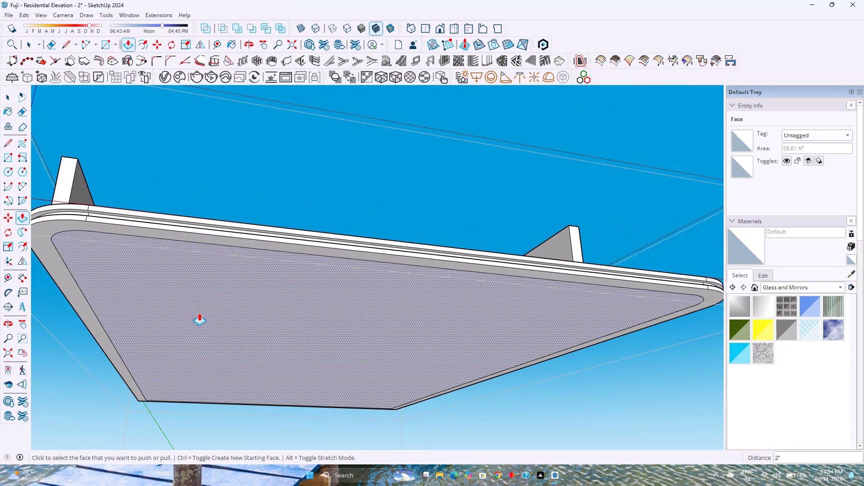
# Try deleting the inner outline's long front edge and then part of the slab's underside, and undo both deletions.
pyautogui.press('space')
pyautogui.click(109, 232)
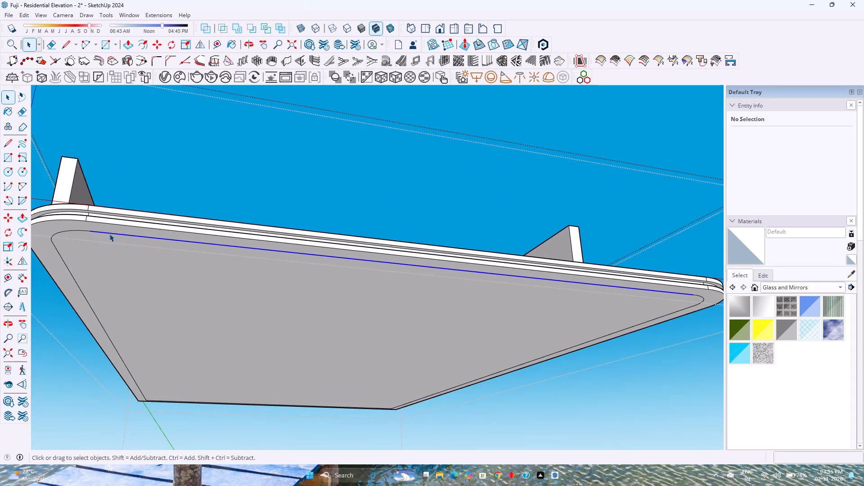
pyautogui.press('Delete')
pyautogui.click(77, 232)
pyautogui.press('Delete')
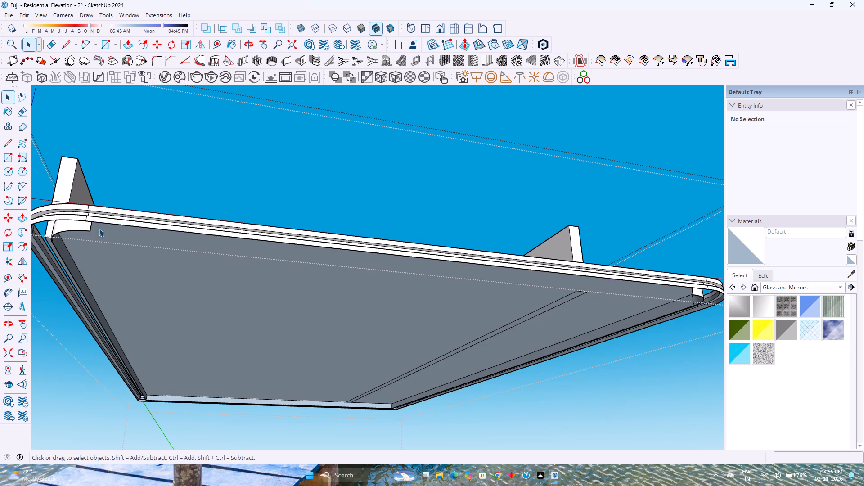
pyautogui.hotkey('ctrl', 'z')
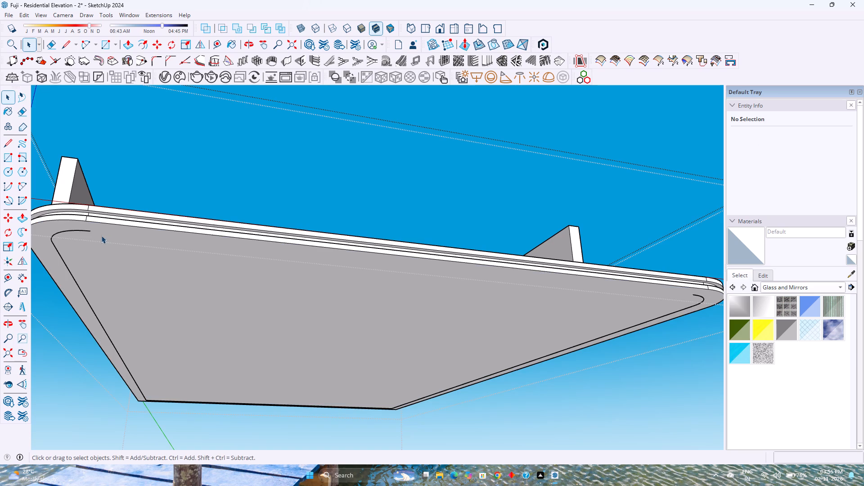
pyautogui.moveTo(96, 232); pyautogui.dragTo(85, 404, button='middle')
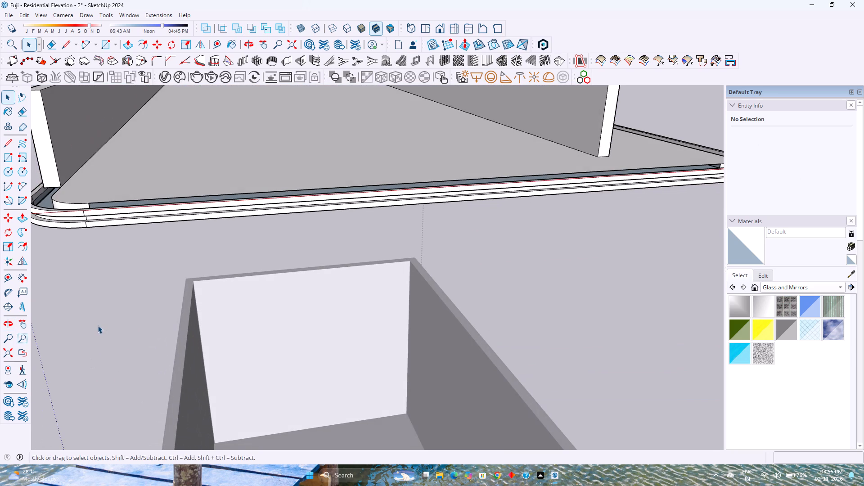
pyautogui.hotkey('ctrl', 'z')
# Inspect the gap between the slab and the stepped border, the rounded corners and the underside from several angles.
pyautogui.keyDown('shift'); pyautogui.moveTo(135, 276); pyautogui.dragTo(243, 373, button='middle'); pyautogui.keyUp('shift')
pyautogui.moveTo(256, 387); pyautogui.dragTo(195, 317, button='middle')
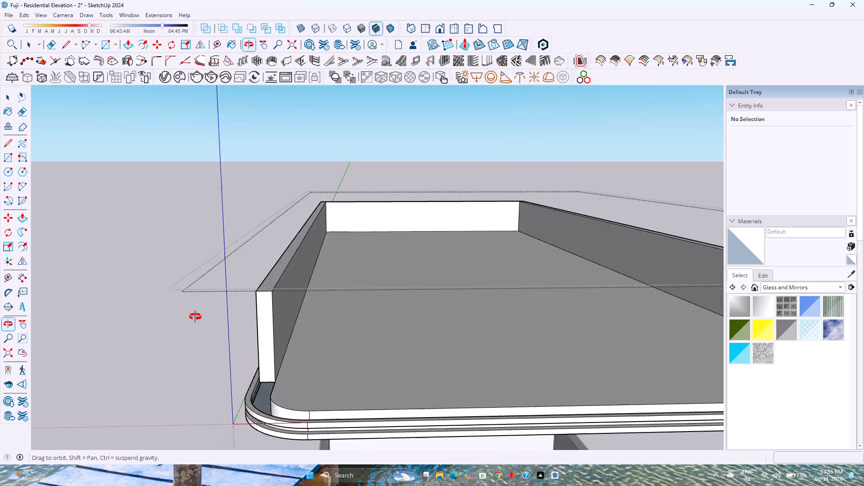
pyautogui.moveTo(195, 317); pyautogui.dragTo(192, 309, button='middle')
pyautogui.scroll(-4, 196, 303)
pyautogui.moveTo(272, 368); pyautogui.dragTo(184, 283, button='middle')
pyautogui.middleClick(180, 279)
pyautogui.scroll(-4, 197, 284)
pyautogui.moveTo(353, 323); pyautogui.dragTo(205, 460, button='middle')
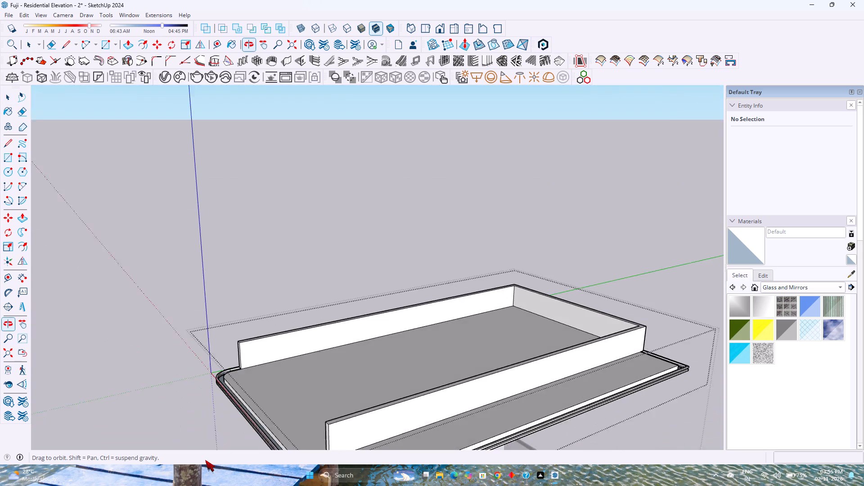
pyautogui.moveTo(205, 460); pyautogui.dragTo(206, 459, button='middle')
pyautogui.keyDown('shift'); pyautogui.moveTo(278, 409); pyautogui.dragTo(277, 341, button='middle'); pyautogui.keyUp('shift')
pyautogui.moveTo(310, 327); pyautogui.dragTo(322, 381, button='middle')
pyautogui.keyDown('shift'); pyautogui.moveTo(288, 375); pyautogui.dragTo(312, 304, button='middle'); pyautogui.keyUp('shift')
pyautogui.scroll(4, 382, 355)
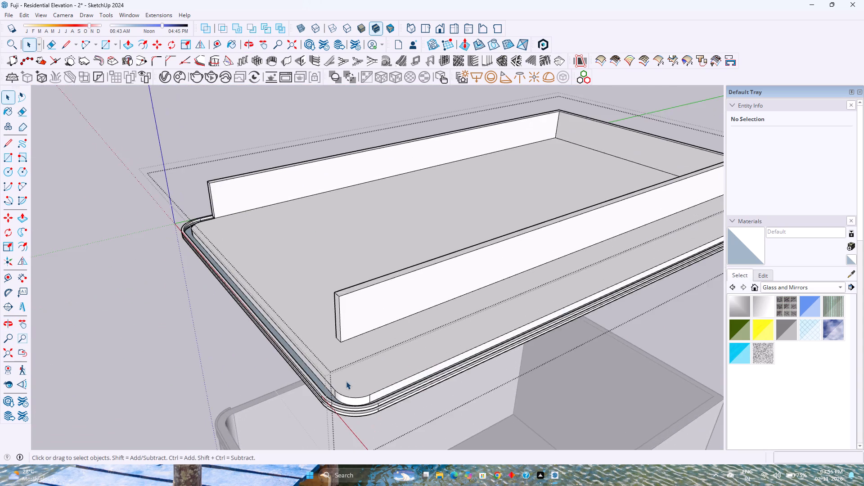
pyautogui.scroll(3, 346, 381)
pyautogui.moveTo(308, 380); pyautogui.dragTo(402, 252, button='middle')
pyautogui.moveTo(351, 324); pyautogui.dragTo(395, 238, button='middle')
pyautogui.click(382, 258)
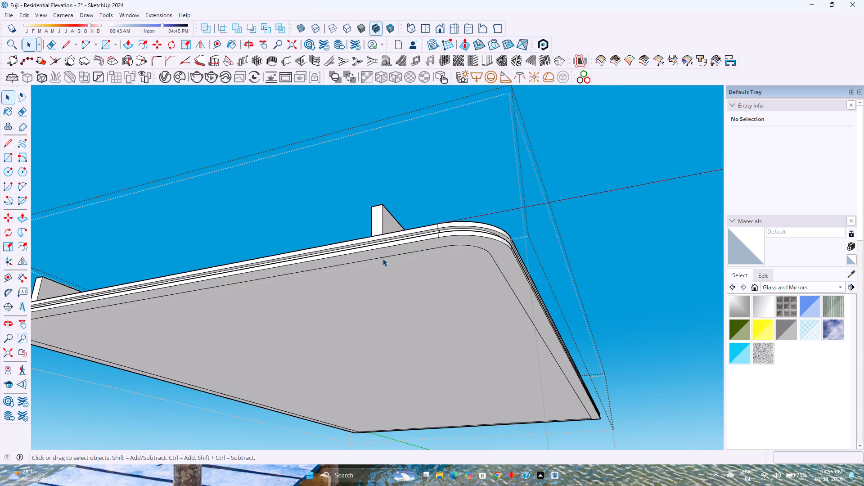
pyautogui.moveTo(382, 258); pyautogui.dragTo(394, 421, button='middle')
pyautogui.moveTo(396, 338); pyautogui.dragTo(387, 269, button='middle')
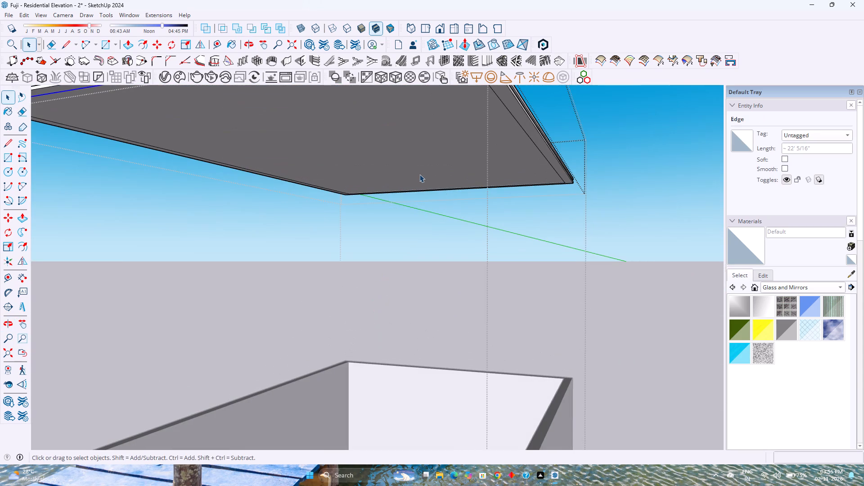
pyautogui.click(416, 171)
pyautogui.keyDown('shift'); pyautogui.scroll(1, 415, 159); pyautogui.keyUp('shift')
pyautogui.keyDown('shift'); pyautogui.moveTo(415, 160); pyautogui.dragTo(421, 341, button='middle'); pyautogui.keyUp('shift')
pyautogui.keyDown('shift'); pyautogui.moveTo(199, 313); pyautogui.dragTo(412, 248, button='middle'); pyautogui.keyUp('shift')
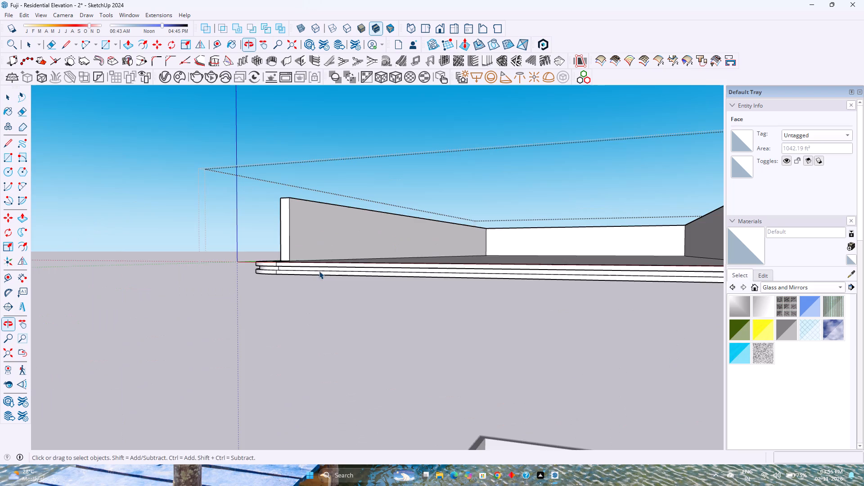
pyautogui.moveTo(319, 272); pyautogui.dragTo(346, 396, button='middle')
pyautogui.scroll(5, 252, 274)
pyautogui.moveTo(252, 271); pyautogui.dragTo(268, 288, button='middle')
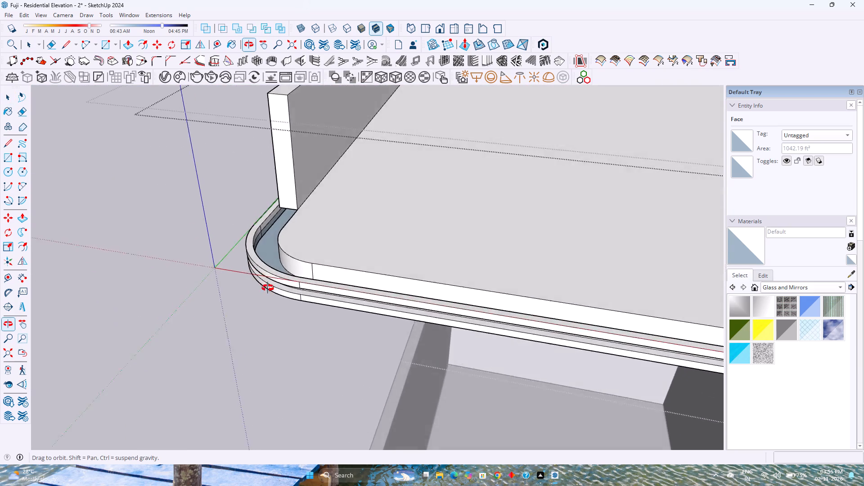
pyautogui.moveTo(268, 288); pyautogui.dragTo(304, 332, button='middle')
pyautogui.moveTo(276, 308); pyautogui.dragTo(283, 258, button='middle')
pyautogui.moveTo(275, 307); pyautogui.dragTo(307, 171, button='middle')
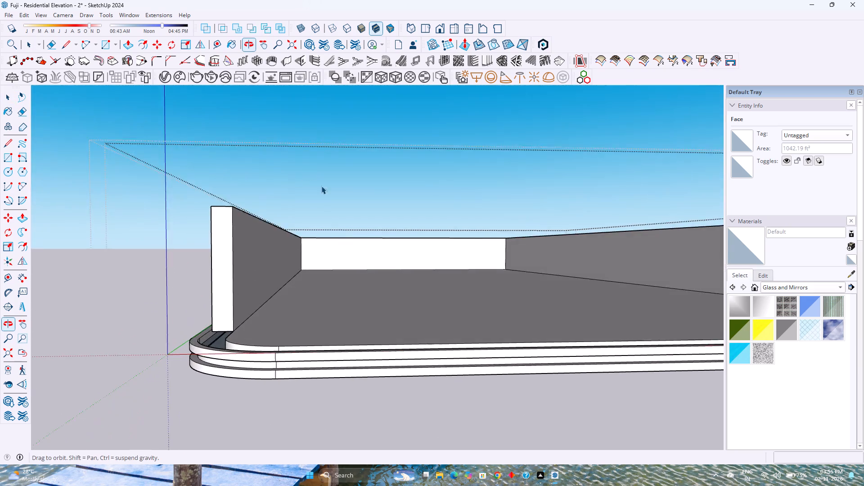
pyautogui.moveTo(305, 295); pyautogui.dragTo(319, 187, button='middle')
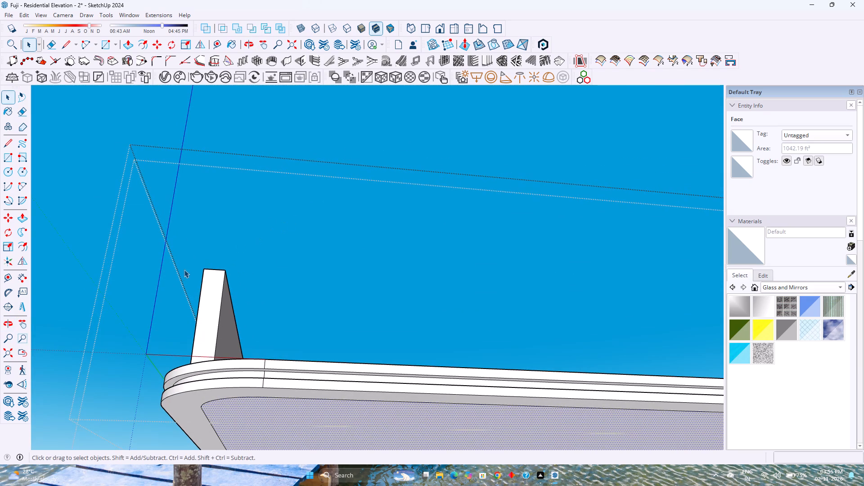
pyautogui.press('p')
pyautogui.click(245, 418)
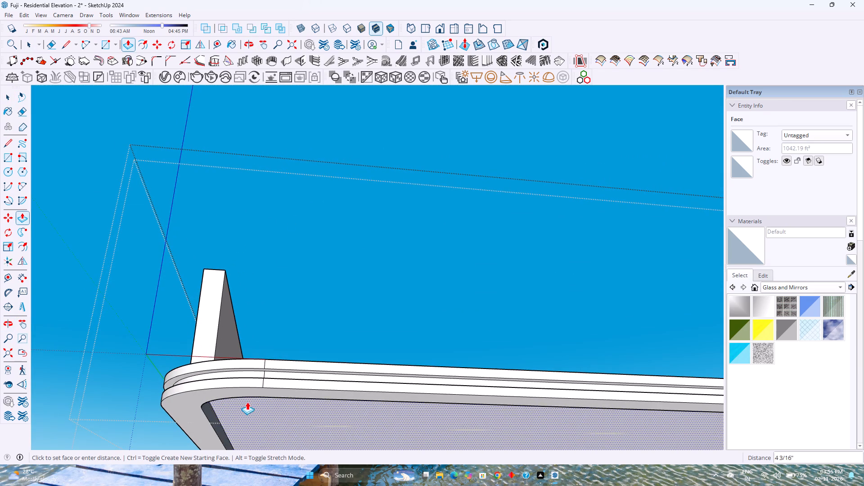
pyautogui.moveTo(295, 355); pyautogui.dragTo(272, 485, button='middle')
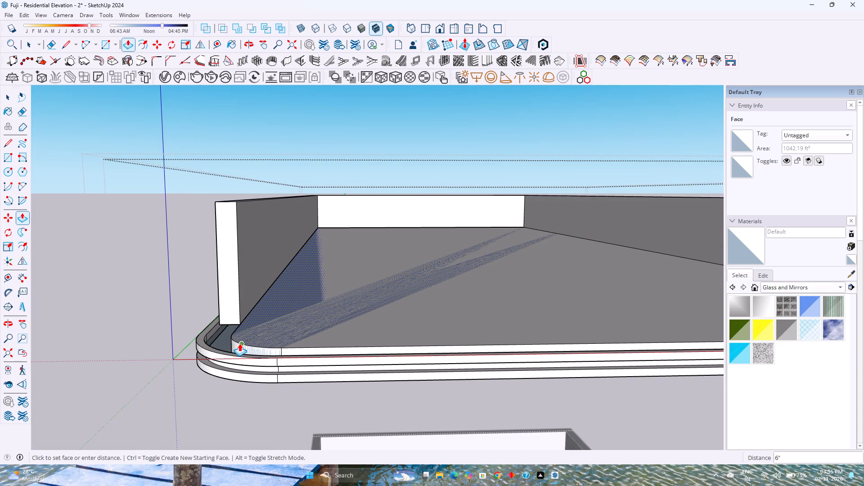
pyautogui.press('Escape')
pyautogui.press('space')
# Offset the slab's top face outward by 9" to the border's outer strip, covering the gap beside the slab.
pyautogui.moveTo(262, 326); pyautogui.dragTo(256, 385, button='middle')
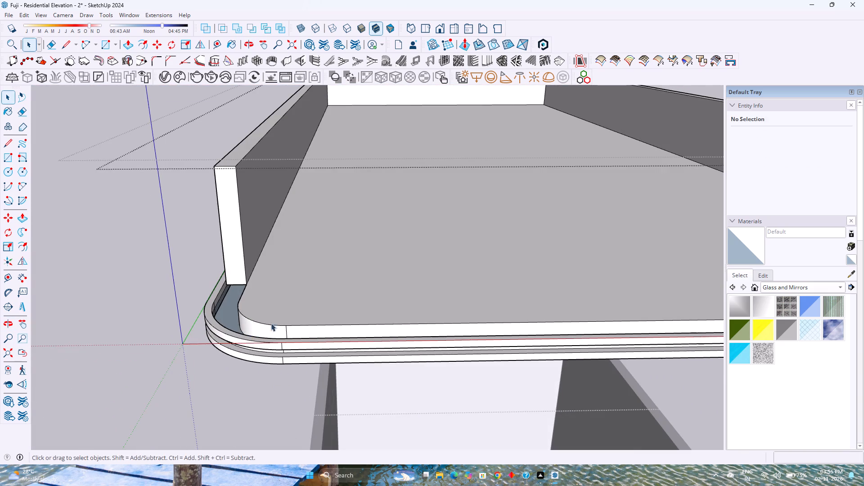
pyautogui.click(271, 320)
pyautogui.moveTo(280, 299); pyautogui.dragTo(279, 347, button='middle')
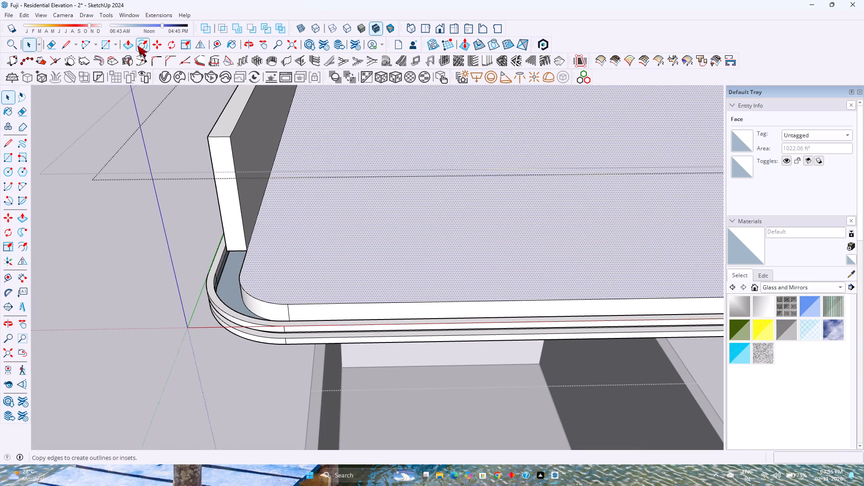
pyautogui.click(137, 45)
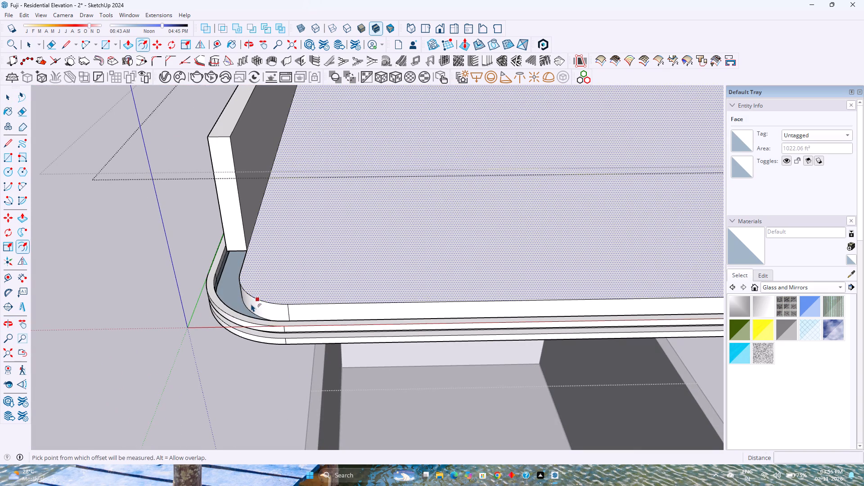
pyautogui.click(236, 281)
pyautogui.scroll(2, 214, 274)
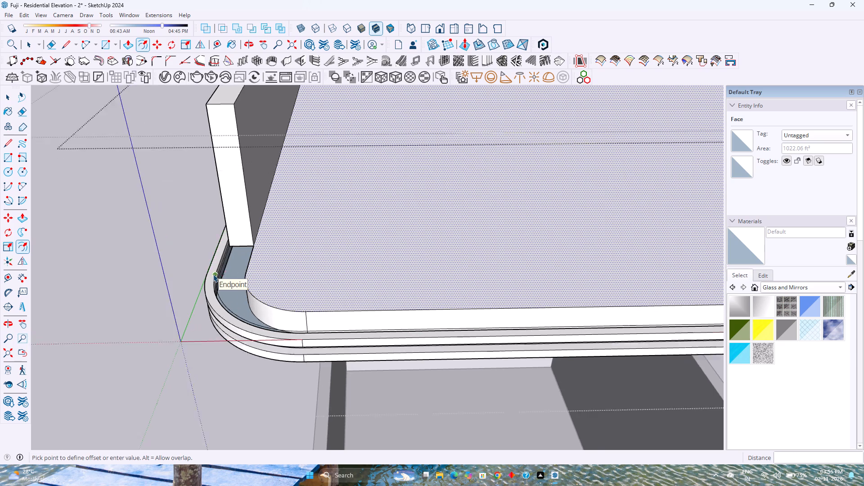
pyautogui.scroll(4, 214, 274)
pyautogui.scroll(4, 232, 238)
pyautogui.moveTo(238, 242); pyautogui.dragTo(378, 274, button='middle')
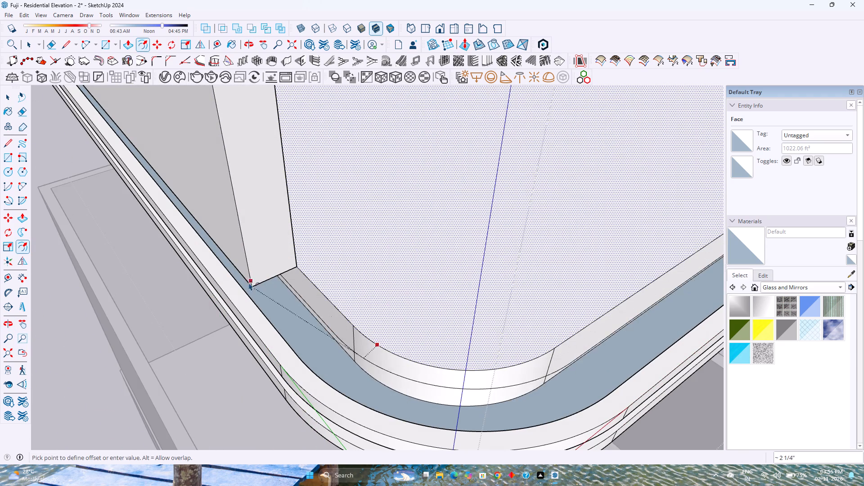
pyautogui.press('9')
pyautogui.press('Return')
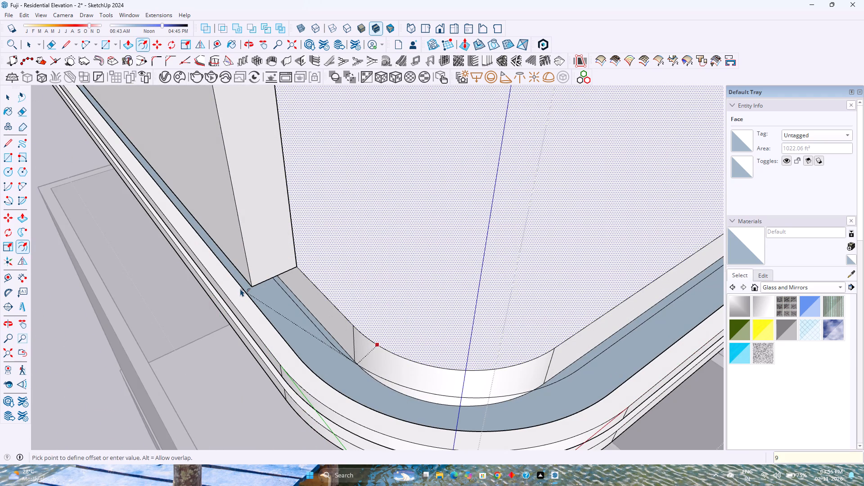
pyautogui.moveTo(333, 306); pyautogui.dragTo(199, 282, button='middle')
pyautogui.scroll(-4, 198, 279)
pyautogui.moveTo(335, 332); pyautogui.dragTo(226, 327, button='middle')
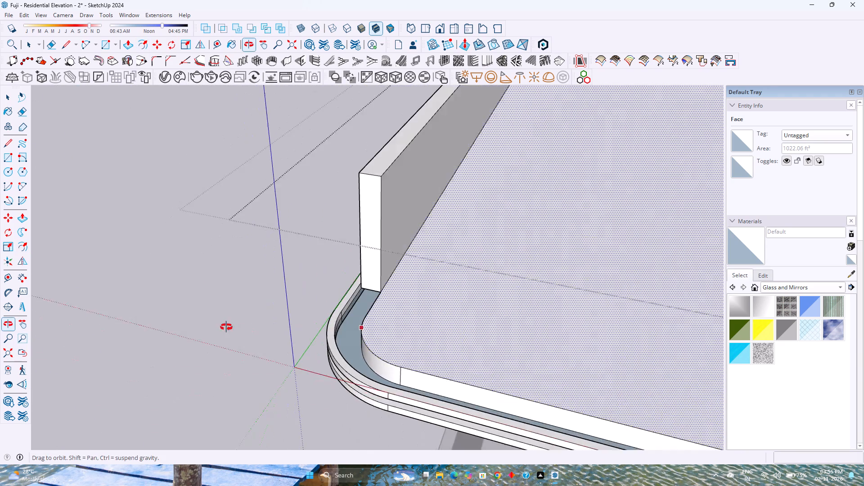
pyautogui.moveTo(226, 327); pyautogui.dragTo(215, 317, button='middle')
pyautogui.click(372, 319)
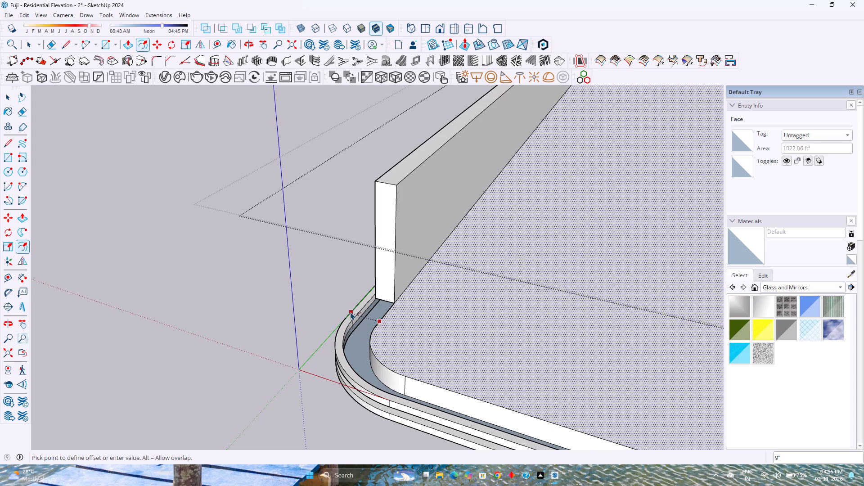
pyautogui.click(360, 312)
# Delete the short straight edge of the slab's old outline between the parapet's end and the rounded corner.
pyautogui.press('space')
pyautogui.scroll(-3, 367, 328)
pyautogui.click(378, 319)
pyautogui.press('Delete')
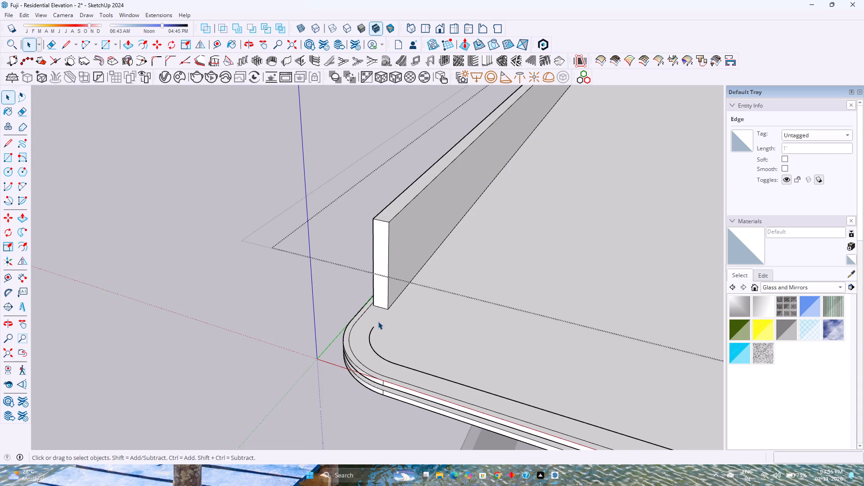
# Erase the slab's old outline on the top face along the front edge and around both rounded front corners.
pyautogui.scroll(-4, 378, 334)
pyautogui.keyDown('shift'); pyautogui.moveTo(382, 357); pyautogui.dragTo(364, 312, button='middle'); pyautogui.keyUp('shift')
pyautogui.scroll(-3, 359, 294)
pyautogui.moveTo(375, 361); pyautogui.dragTo(400, 247, button='middle')
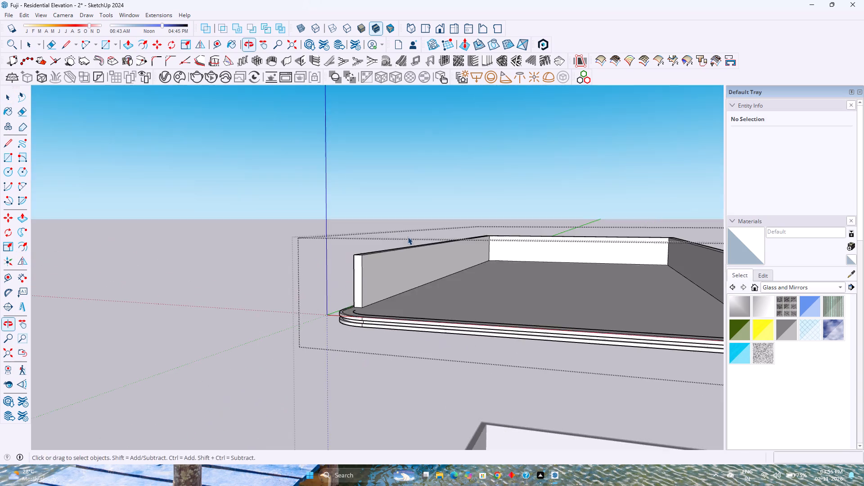
pyautogui.moveTo(435, 356); pyautogui.dragTo(440, 232, button='middle')
pyautogui.middleClick(441, 230)
pyautogui.middleClick(441, 229)
pyautogui.keyDown('shift'); pyautogui.moveTo(443, 238); pyautogui.dragTo(410, 317, button='middle'); pyautogui.keyUp('shift')
pyautogui.moveTo(402, 316); pyautogui.dragTo(356, 399, button='middle')
pyautogui.scroll(1, 364, 387)
pyautogui.keyDown('shift'); pyautogui.moveTo(348, 395); pyautogui.dragTo(366, 314, button='middle'); pyautogui.keyUp('shift')
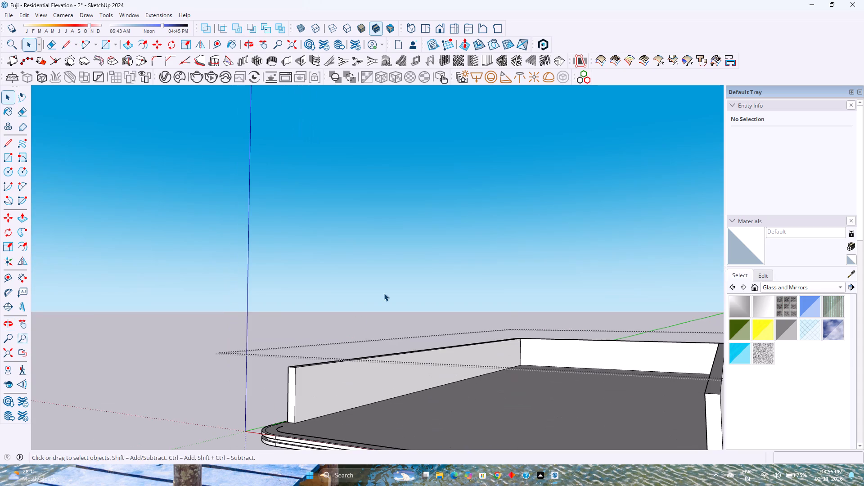
pyautogui.press('e')
pyautogui.keyDown('shift'); pyautogui.moveTo(316, 427); pyautogui.dragTo(341, 386, button='middle'); pyautogui.keyUp('shift')
pyautogui.moveTo(344, 386); pyautogui.dragTo(340, 397, button='middle')
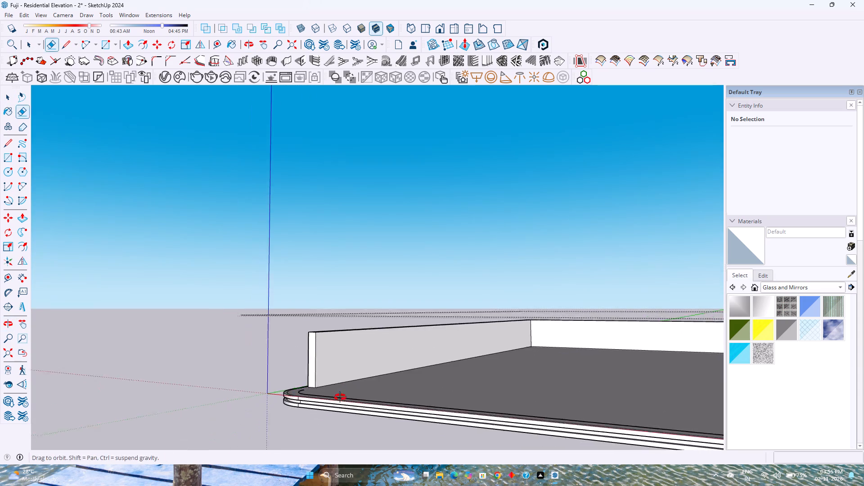
pyautogui.moveTo(340, 397); pyautogui.dragTo(293, 477, button='middle')
pyautogui.scroll(2, 314, 383)
pyautogui.click(318, 353)
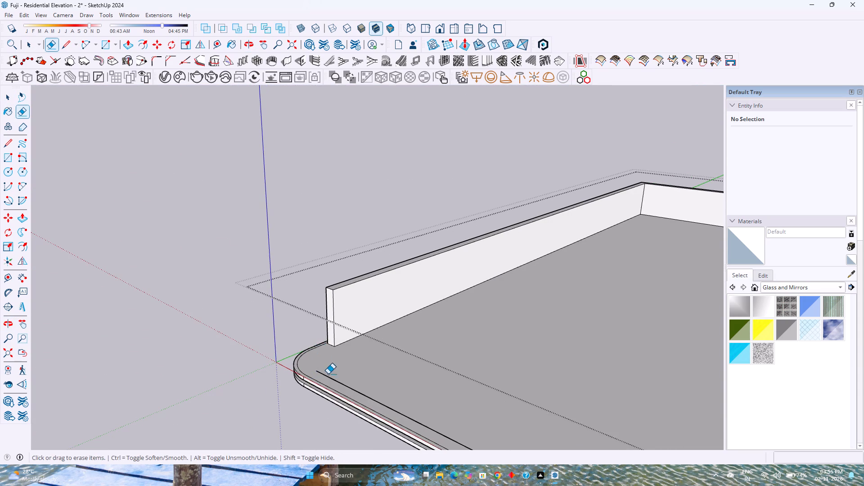
pyautogui.click(332, 380)
pyautogui.scroll(-5, 332, 373)
pyautogui.keyDown('shift'); pyautogui.moveTo(339, 380); pyautogui.dragTo(304, 341, button='middle'); pyautogui.keyUp('shift')
pyautogui.keyDown('shift'); pyautogui.middleClick(300, 335); pyautogui.keyUp('shift')
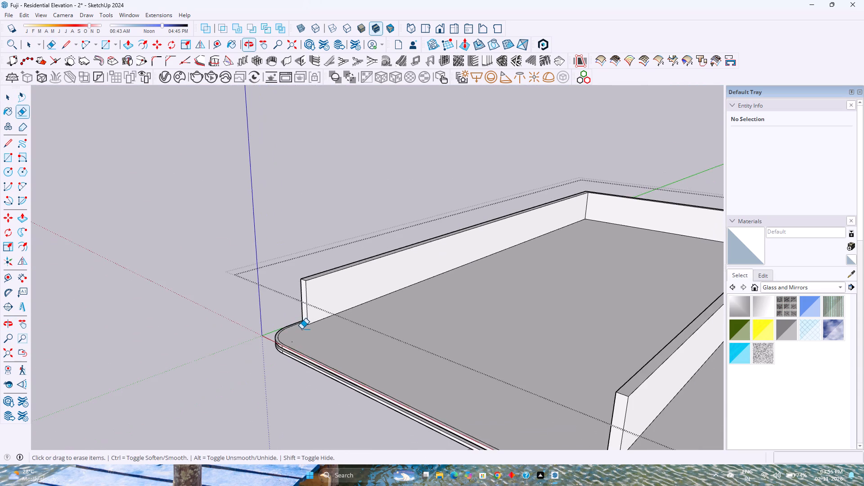
pyautogui.scroll(-6, 301, 329)
pyautogui.click(480, 415)
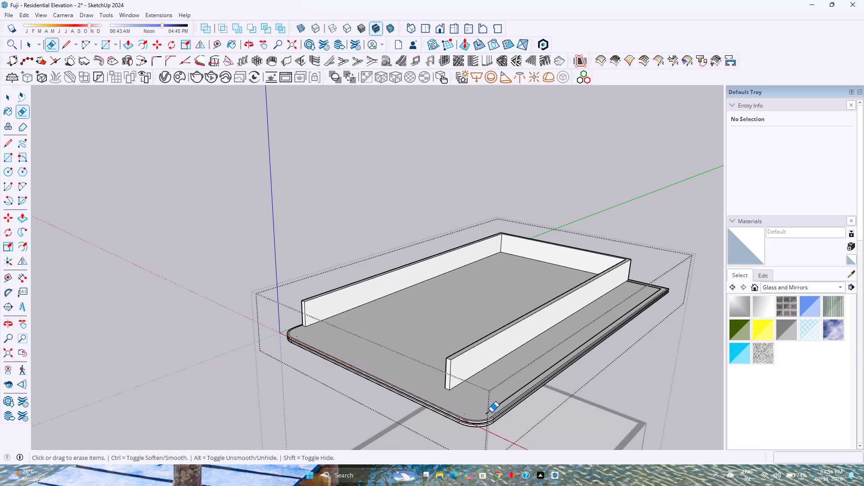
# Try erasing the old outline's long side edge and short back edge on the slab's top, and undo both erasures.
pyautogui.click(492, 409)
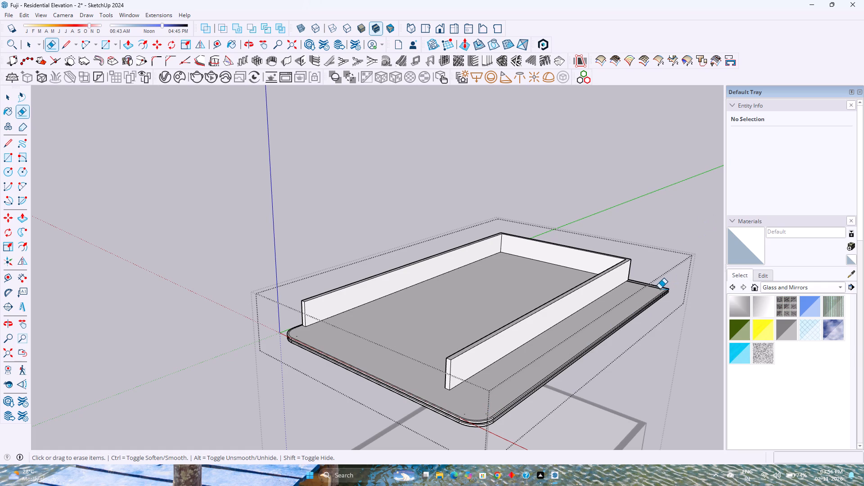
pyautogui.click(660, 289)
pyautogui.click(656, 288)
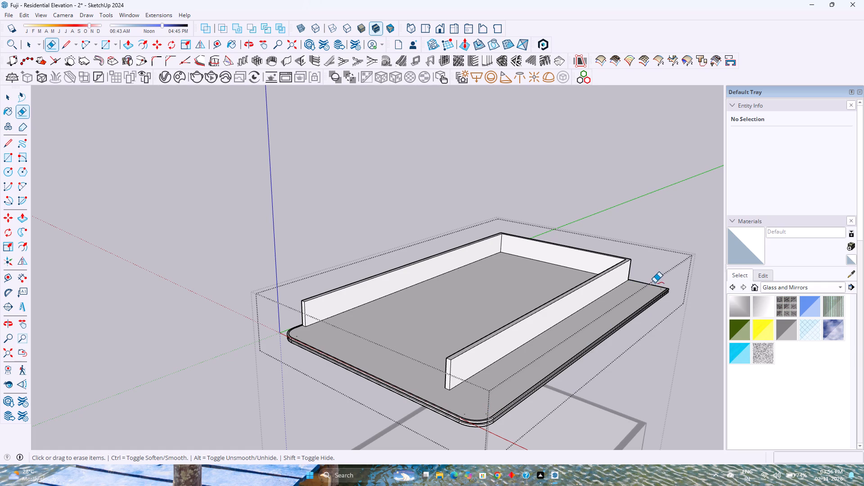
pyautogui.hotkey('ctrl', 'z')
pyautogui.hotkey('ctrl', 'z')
# Erase the old outline's long side edge and short back edge beside the parapet on the slab's top face.
pyautogui.scroll(6, 650, 302)
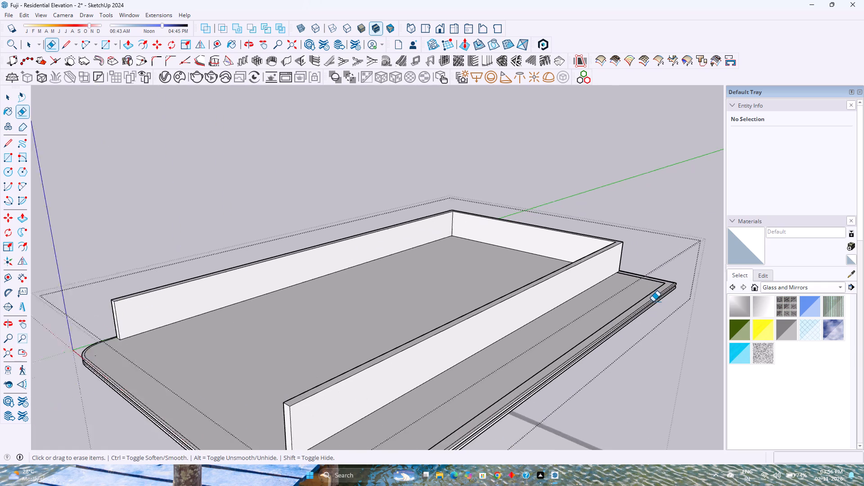
pyautogui.scroll(1, 653, 301)
pyautogui.click(650, 289)
pyautogui.moveTo(656, 306); pyautogui.dragTo(602, 275, button='middle')
pyautogui.middleClick(602, 275)
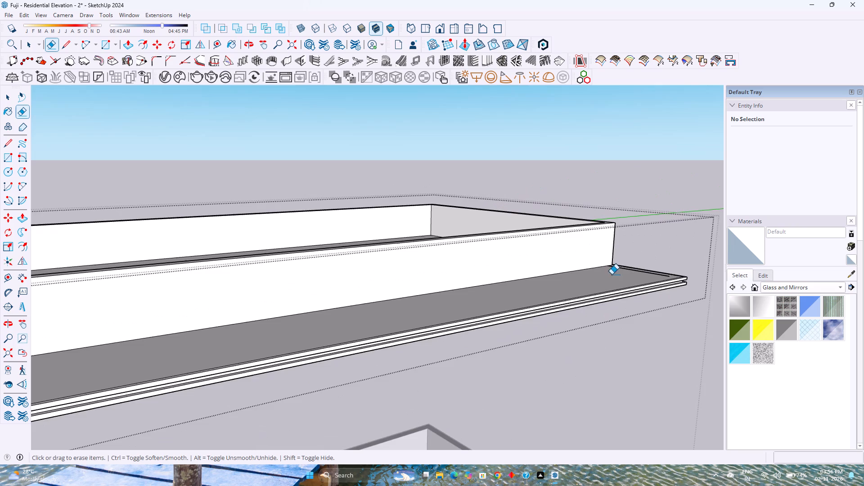
pyautogui.scroll(10, 627, 273)
pyautogui.click(690, 276)
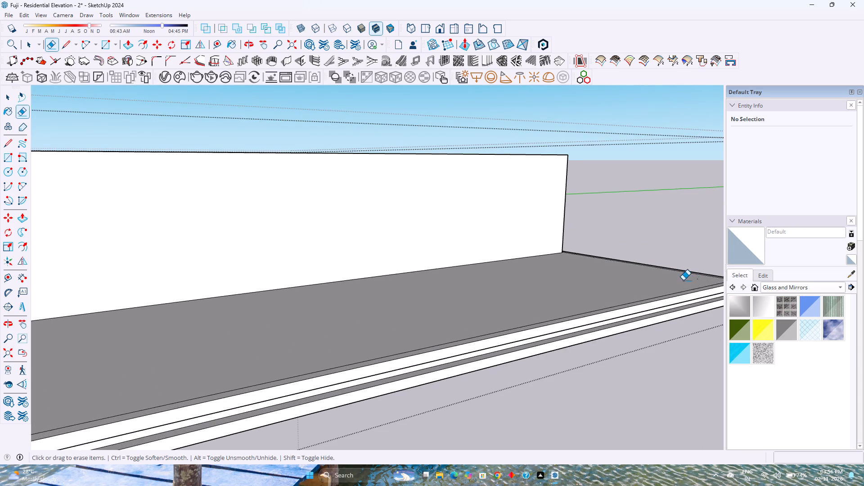
# Erase the border strip's inner line along the long side and around the square back corner up to the parapet.
pyautogui.moveTo(682, 280); pyautogui.dragTo(488, 342, button='middle')
pyautogui.keyDown('shift'); pyautogui.moveTo(558, 341); pyautogui.dragTo(377, 264, button='middle'); pyautogui.keyUp('shift')
pyautogui.scroll(3, 539, 251)
pyautogui.click(517, 264)
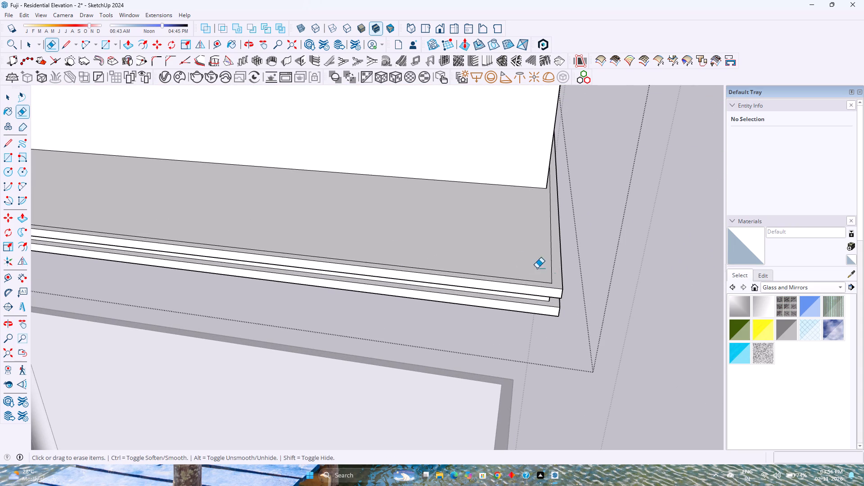
pyautogui.click(549, 281)
pyautogui.click(551, 282)
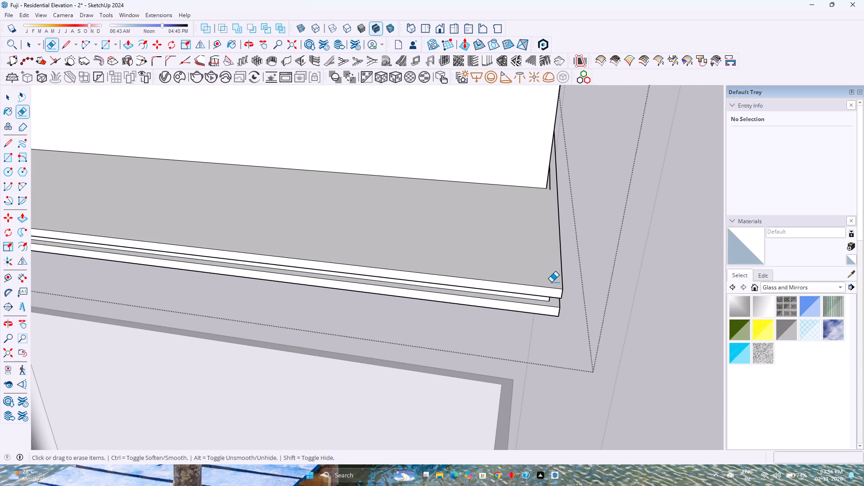
pyautogui.doubleClick(550, 187)
# Erase the strip's inner line around the rounded front corner at that side's far end and along the front edge.
pyautogui.scroll(-4, 505, 238)
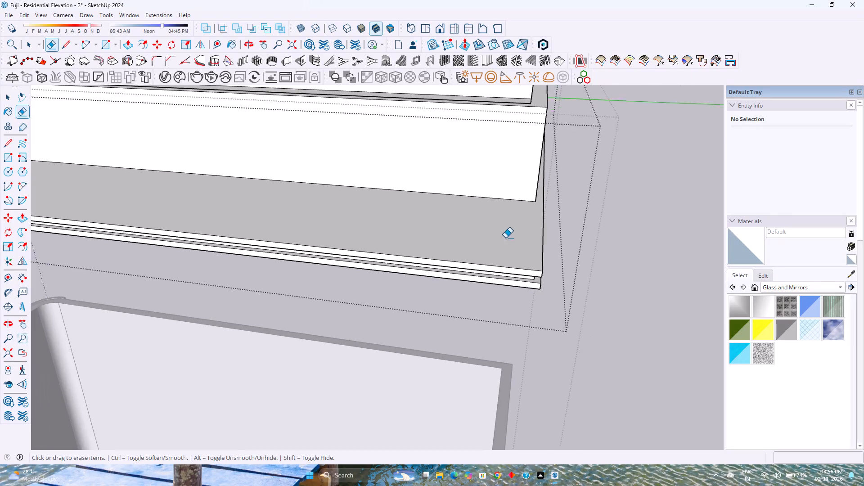
pyautogui.scroll(-6, 505, 238)
pyautogui.keyDown('shift'); pyautogui.moveTo(393, 279); pyautogui.dragTo(691, 292, button='middle'); pyautogui.keyUp('shift')
pyautogui.scroll(-5, 508, 285)
pyautogui.keyDown('shift'); pyautogui.moveTo(237, 274); pyautogui.dragTo(561, 353, button='middle'); pyautogui.keyUp('shift')
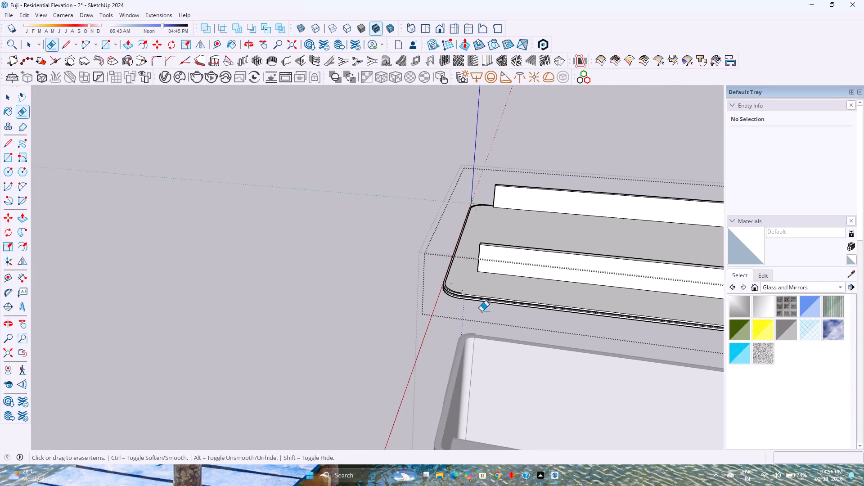
pyautogui.scroll(14, 481, 311)
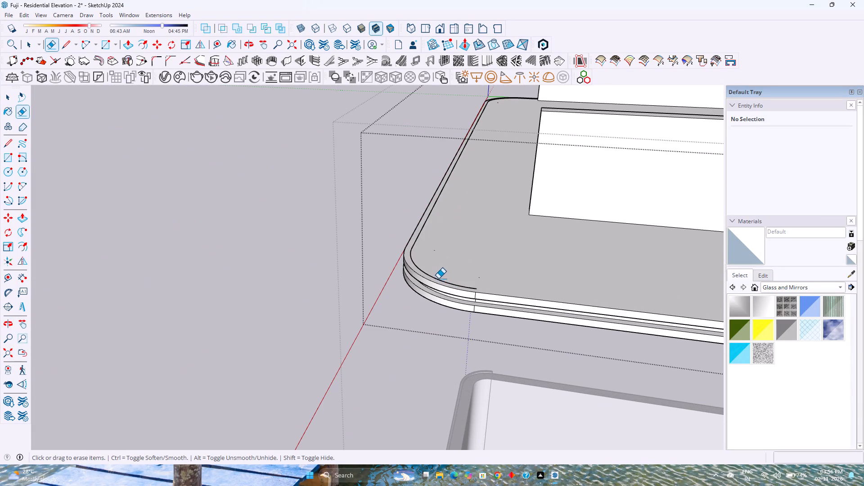
pyautogui.click(438, 279)
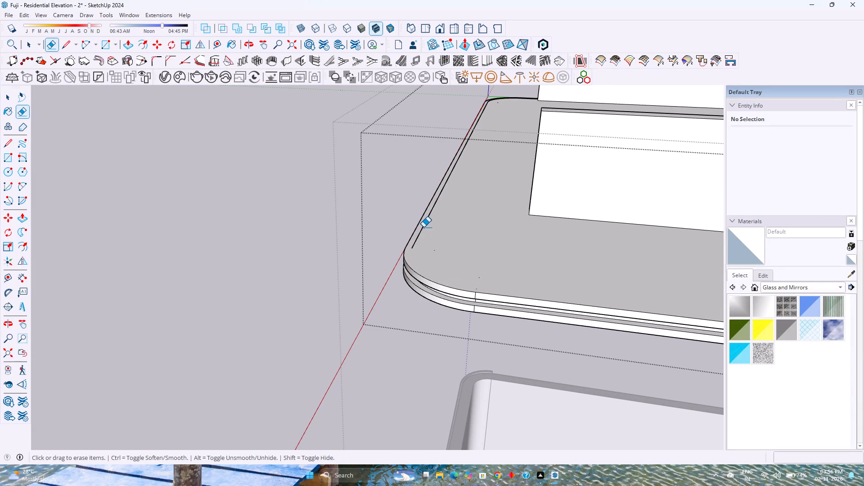
pyautogui.click(422, 228)
# Erase the strip's inner line around the other rounded front corner and along the adjoining side beside the parapet.
pyautogui.keyDown('shift'); pyautogui.moveTo(419, 229); pyautogui.dragTo(419, 336, button='middle'); pyautogui.keyUp('shift')
pyautogui.moveTo(405, 320); pyautogui.dragTo(622, 440, button='middle')
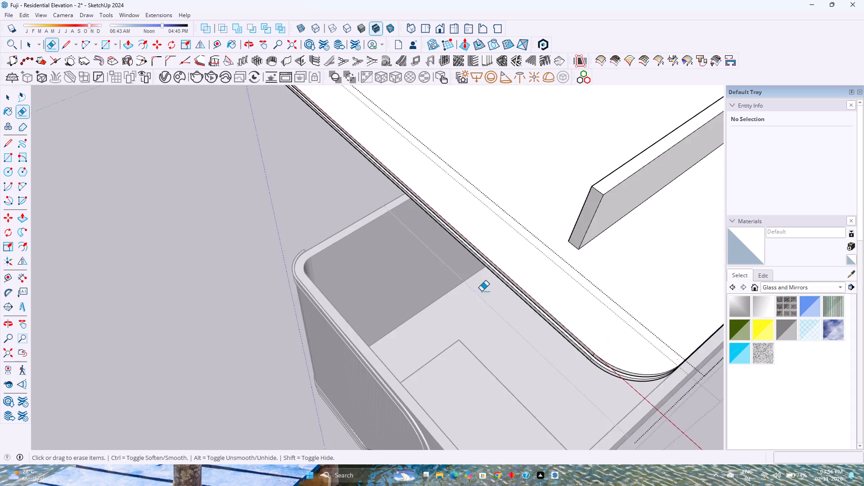
pyautogui.scroll(-4, 454, 279)
pyautogui.keyDown('shift'); pyautogui.moveTo(416, 284); pyautogui.dragTo(464, 388, button='middle'); pyautogui.keyUp('shift')
pyautogui.moveTo(394, 346); pyautogui.dragTo(544, 380, button='middle')
pyautogui.scroll(4, 535, 297)
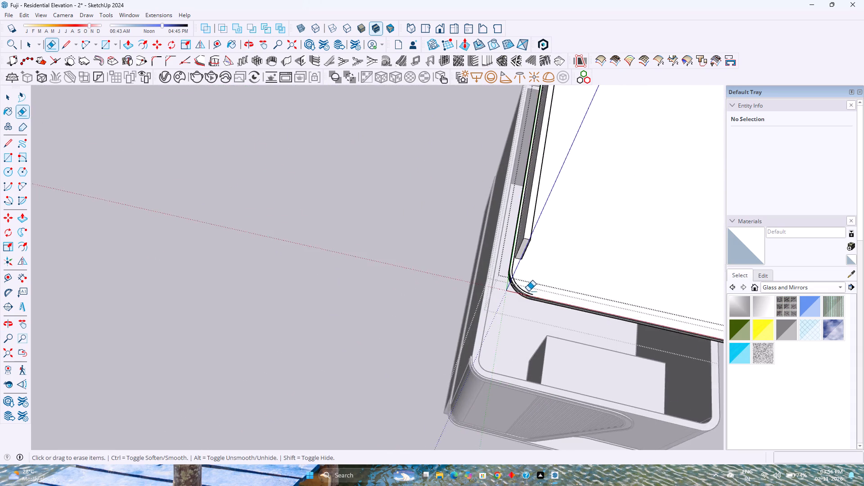
pyautogui.scroll(6, 528, 291)
pyautogui.click(509, 279)
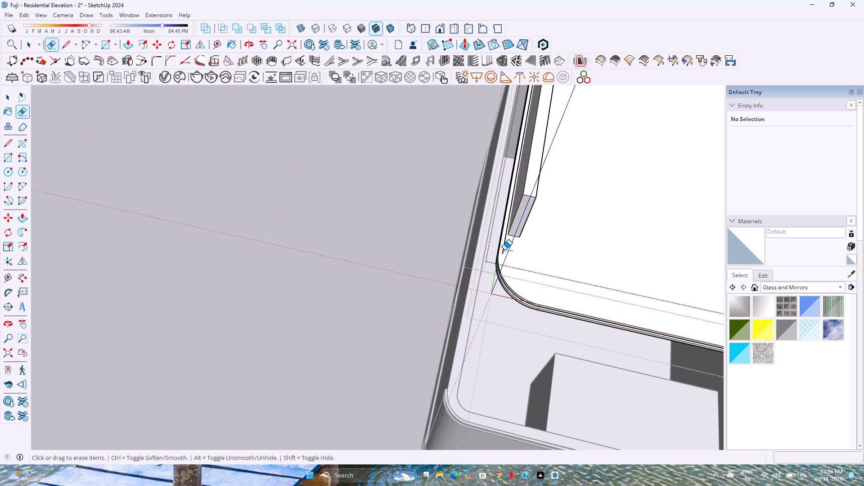
pyautogui.click(504, 247)
pyautogui.click(506, 226)
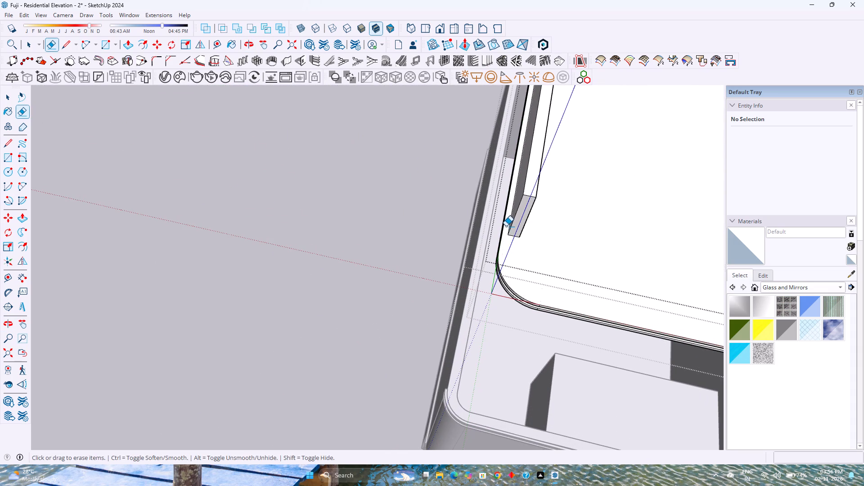
# Delete the inner outline's rounded corner arc on the slab's underside, at the front corner nearest the parapet end.
pyautogui.keyDown('shift'); pyautogui.moveTo(483, 289); pyautogui.dragTo(415, 400, button='middle'); pyautogui.keyUp('shift')
pyautogui.scroll(-14, 415, 382)
pyautogui.moveTo(410, 395); pyautogui.dragTo(414, 338, button='middle')
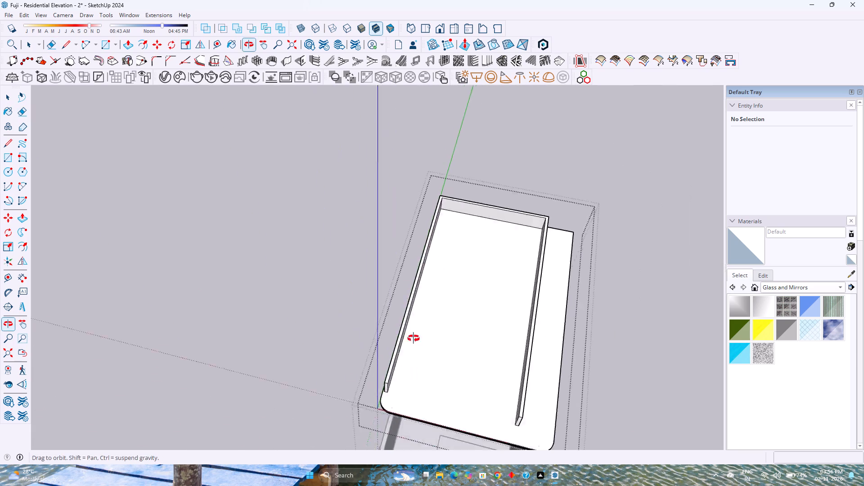
pyautogui.moveTo(414, 338); pyautogui.dragTo(459, 287, button='middle')
pyautogui.moveTo(454, 330); pyautogui.dragTo(525, 261, button='middle')
pyautogui.keyDown('shift'); pyautogui.moveTo(529, 253); pyautogui.dragTo(503, 339, button='middle'); pyautogui.keyUp('shift')
pyautogui.moveTo(478, 349); pyautogui.dragTo(593, 257, button='middle')
pyautogui.scroll(4, 544, 270)
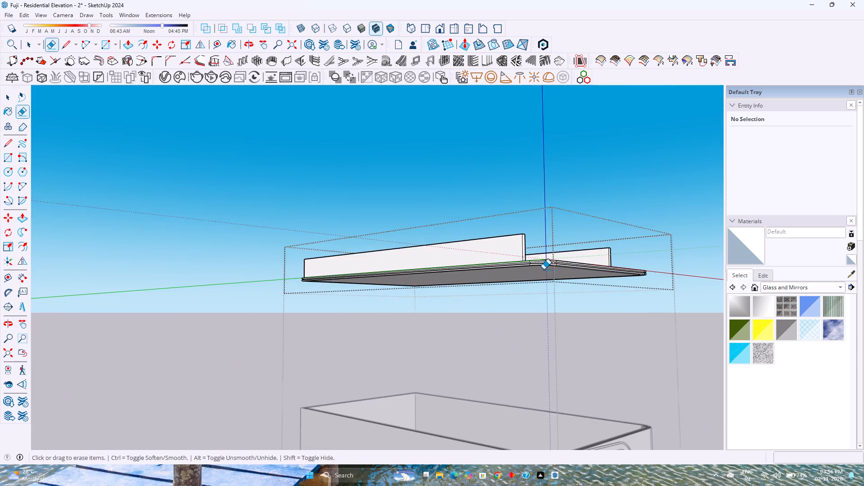
pyautogui.scroll(3, 544, 270)
pyautogui.moveTo(544, 270); pyautogui.dragTo(599, 193, button='middle')
pyautogui.scroll(6, 559, 212)
pyautogui.scroll(3, 608, 184)
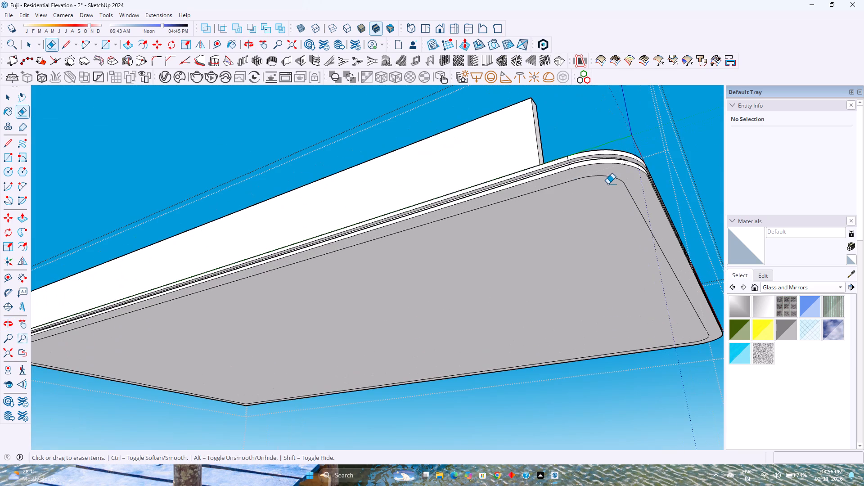
pyautogui.press('space')
pyautogui.click(610, 178)
pyautogui.click(610, 178)
pyautogui.click(610, 178)
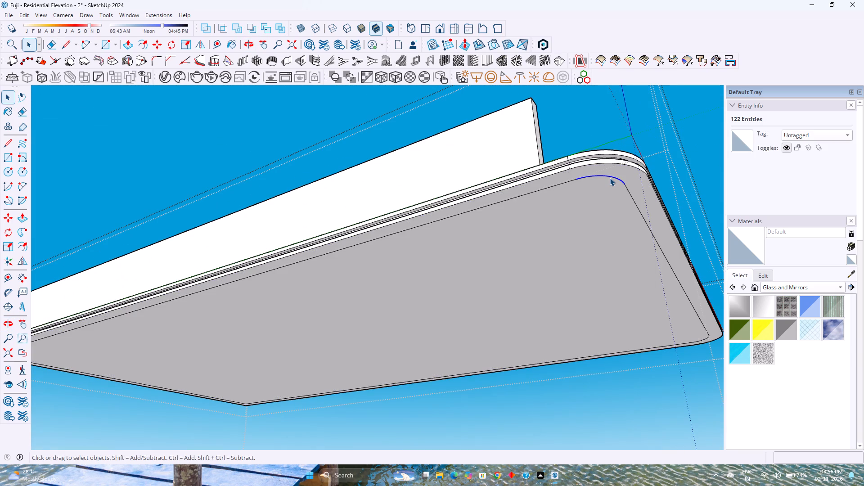
pyautogui.press('Delete')
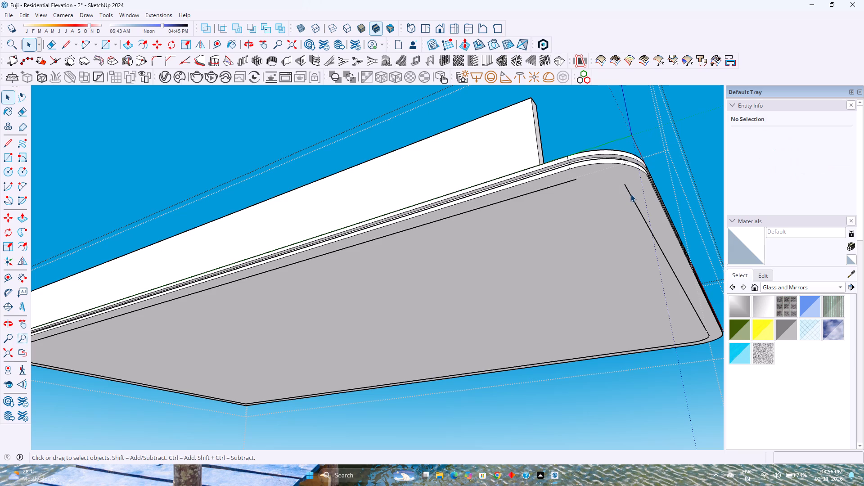
# Delete the underside inner outline's straight front edge and the long edge beneath the adjacent parapet.
pyautogui.tripleClick(630, 195)
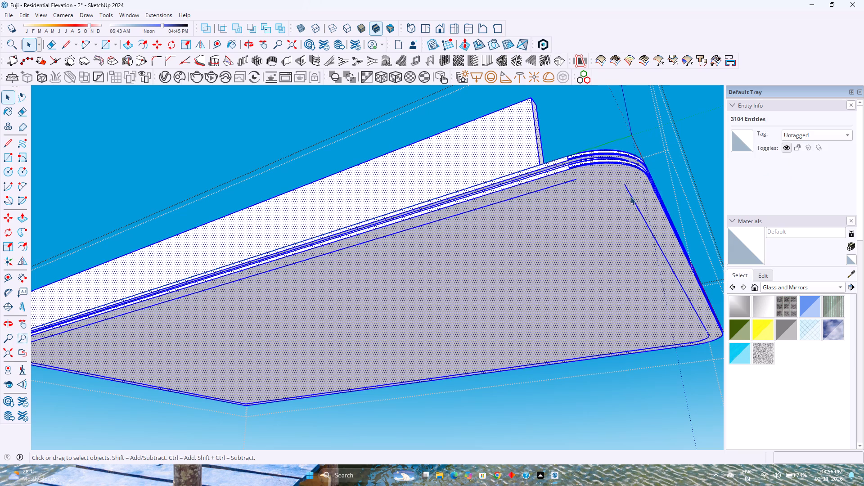
pyautogui.doubleClick(630, 197)
pyautogui.doubleClick(630, 197)
pyautogui.click(630, 197)
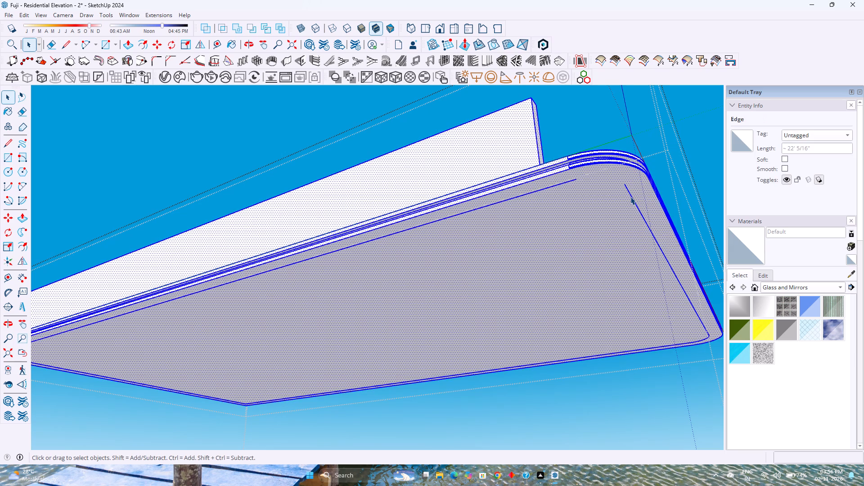
pyautogui.click(630, 197)
pyautogui.press('Delete')
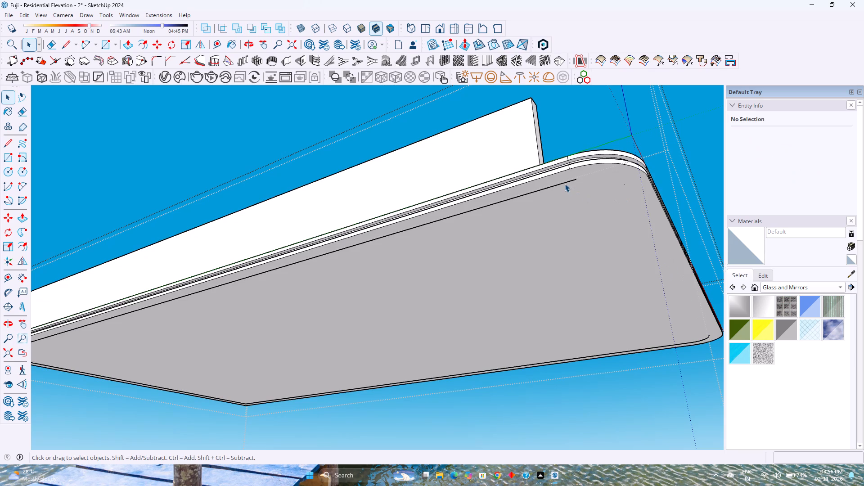
pyautogui.click(565, 184)
pyautogui.click(565, 184)
pyautogui.press('Delete')
# Delete the underside inner outline's back edge, remaining long edge and last rounded corner arc.
pyautogui.keyDown('shift'); pyautogui.moveTo(336, 344); pyautogui.dragTo(427, 219, button='middle'); pyautogui.keyUp('shift')
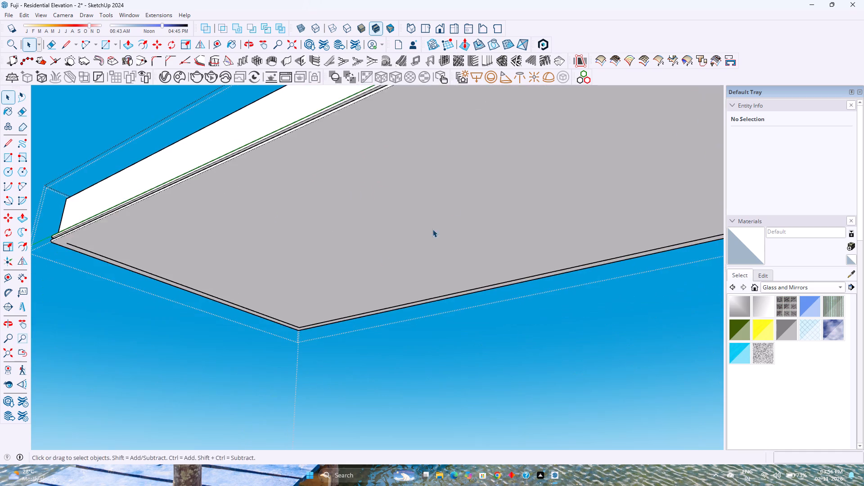
pyautogui.moveTo(182, 285); pyautogui.dragTo(233, 252, button='middle')
pyautogui.click(196, 268)
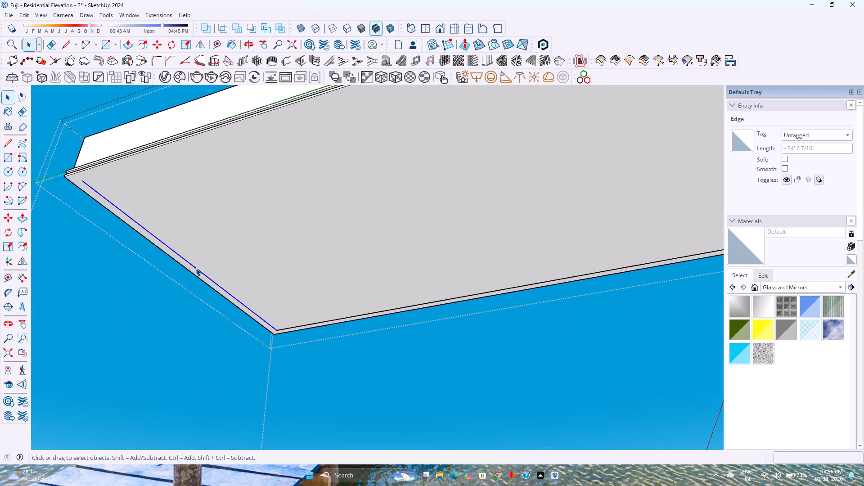
pyautogui.press('Delete')
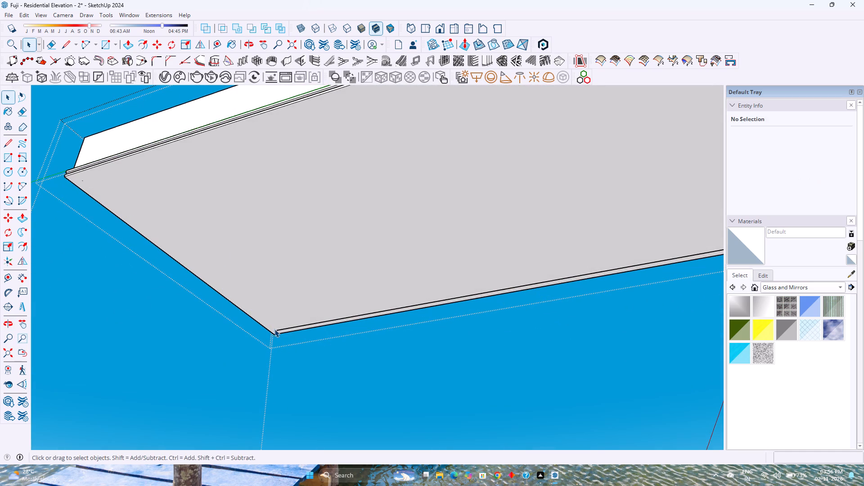
pyautogui.click(277, 330)
pyautogui.press('Delete')
pyautogui.keyDown('shift'); pyautogui.moveTo(303, 289); pyautogui.dragTo(0, 323, button='middle'); pyautogui.keyUp('shift')
pyautogui.click(418, 278)
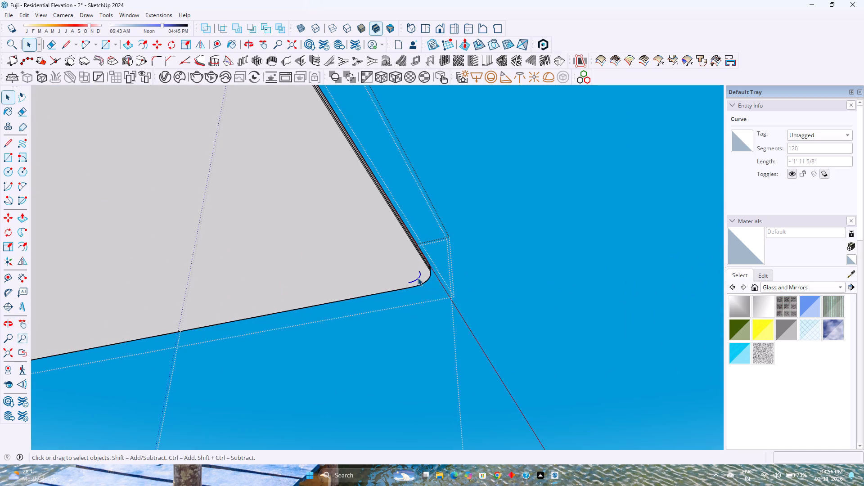
pyautogui.press('Delete')
# Hide the slab's underside face to expose the inside of the roof slab.
pyautogui.click(409, 277)
pyautogui.rightClick(409, 277)
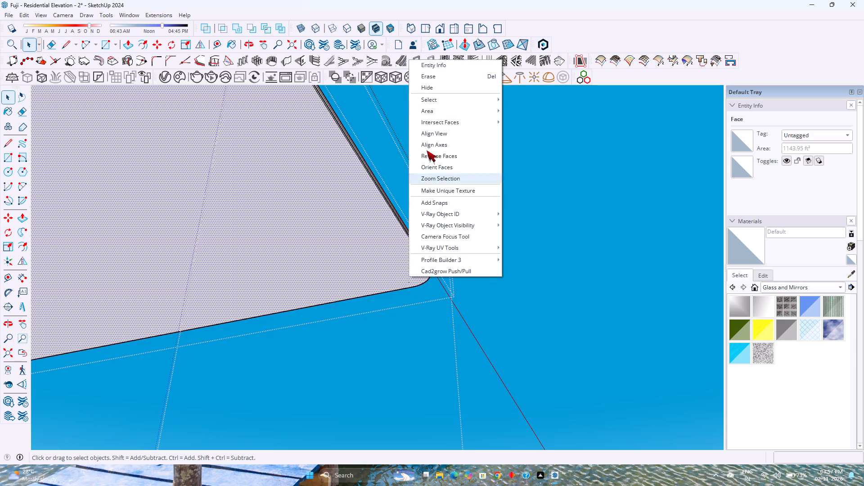
pyautogui.click(432, 85)
pyautogui.moveTo(406, 230); pyautogui.dragTo(525, 312, button='middle')
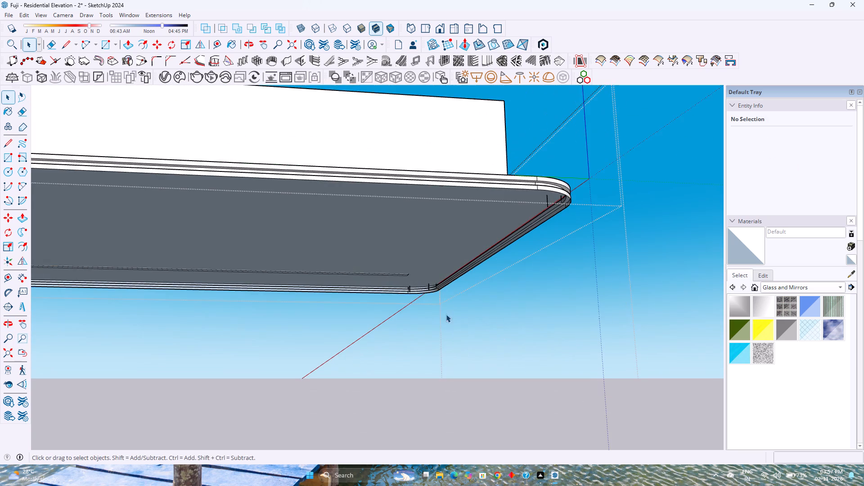
# Delete three stray short vertical edges standing inside the roof slab's rounded front corners.
pyautogui.scroll(1, 446, 314)
pyautogui.scroll(-1, 428, 300)
pyautogui.scroll(12, 426, 300)
pyautogui.moveTo(405, 296); pyautogui.dragTo(529, 249, button='middle')
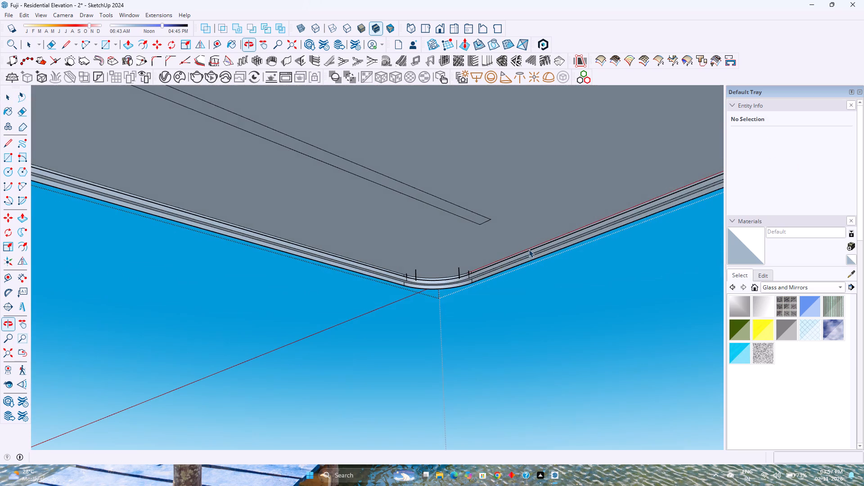
pyautogui.scroll(15, 466, 274)
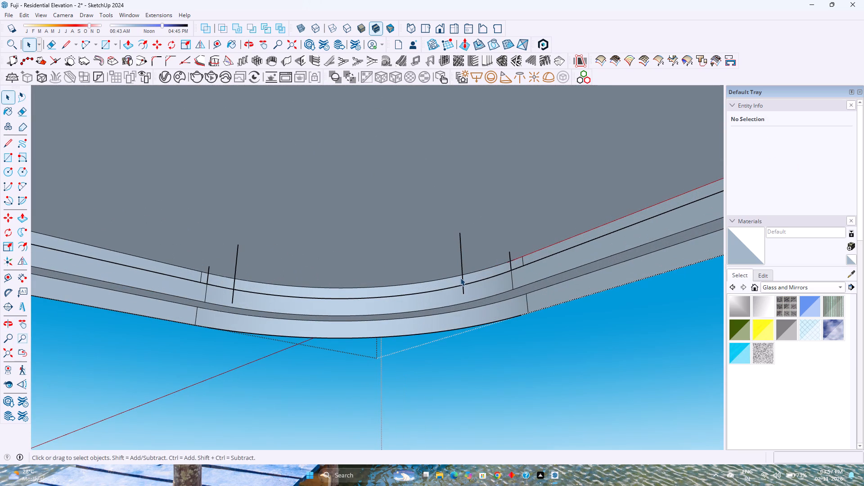
pyautogui.click(462, 277)
pyautogui.press('Delete')
pyautogui.click(234, 287)
pyautogui.press('Delete')
pyautogui.scroll(-12, 234, 287)
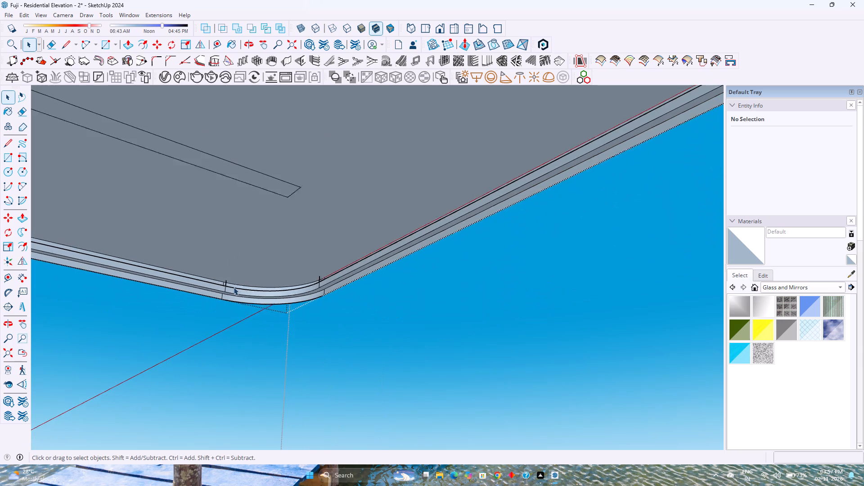
pyautogui.scroll(-15, 234, 287)
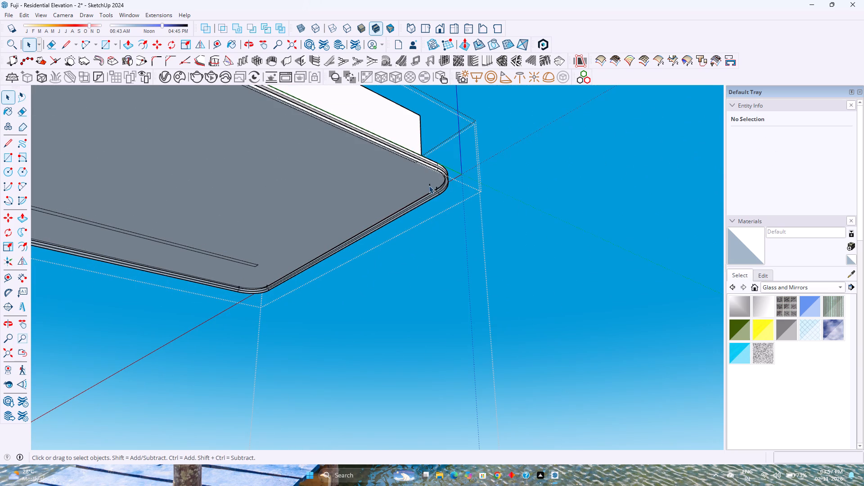
pyautogui.click(431, 189)
pyautogui.press('Delete')
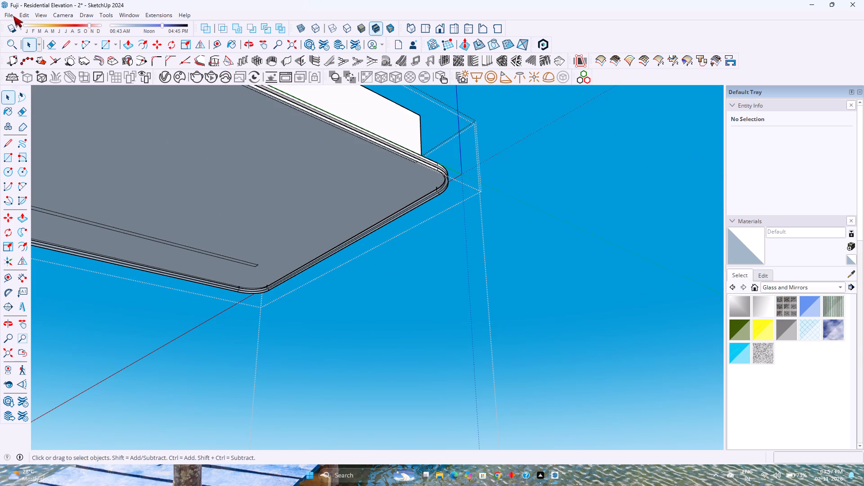
# Unhide the last hidden face to restore the slab's underside and exit the roof group.
pyautogui.click(22, 13)
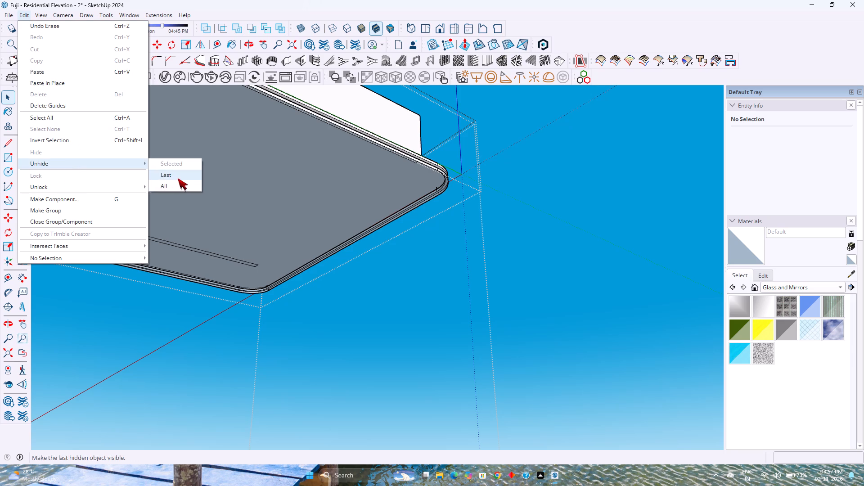
pyautogui.click(178, 178)
pyautogui.scroll(-3, 577, 246)
pyautogui.moveTo(570, 249); pyautogui.dragTo(259, 359, button='middle')
pyautogui.scroll(-4, 259, 355)
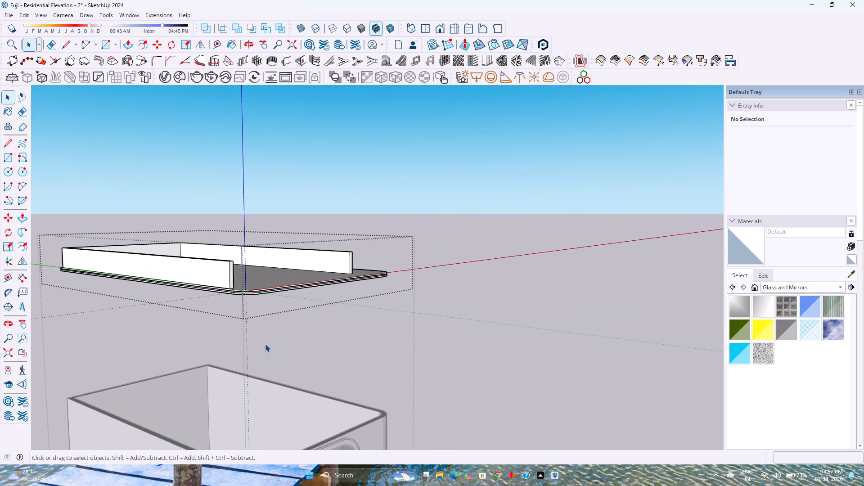
pyautogui.press('Escape')
# Move the roof slab group 20' straight down along the vertical axis onto the upper storey's walls.
pyautogui.click(261, 293)
pyautogui.moveTo(367, 295); pyautogui.dragTo(37, 305, button='middle')
pyautogui.middleClick(37, 305)
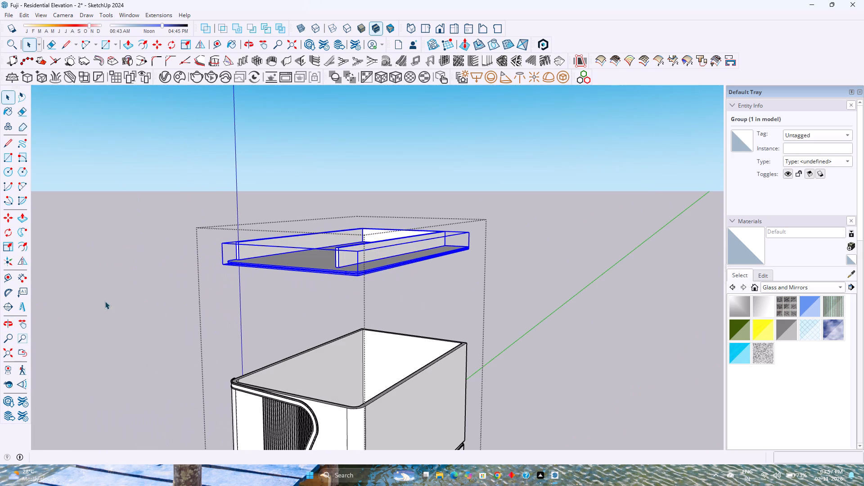
pyautogui.press('m')
pyautogui.scroll(6, 283, 310)
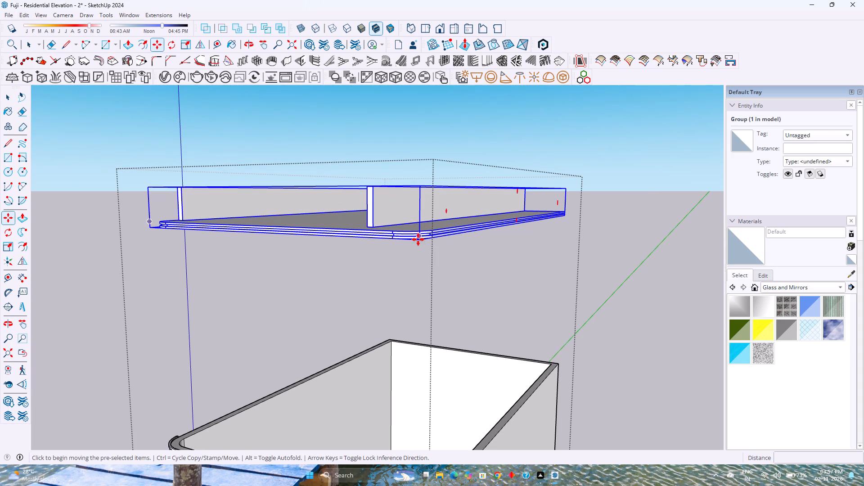
pyautogui.click(418, 239)
pyautogui.press('Up')
pyautogui.write("20'")
pyautogui.press('Return')
pyautogui.scroll(-4, 405, 306)
pyautogui.press('space')
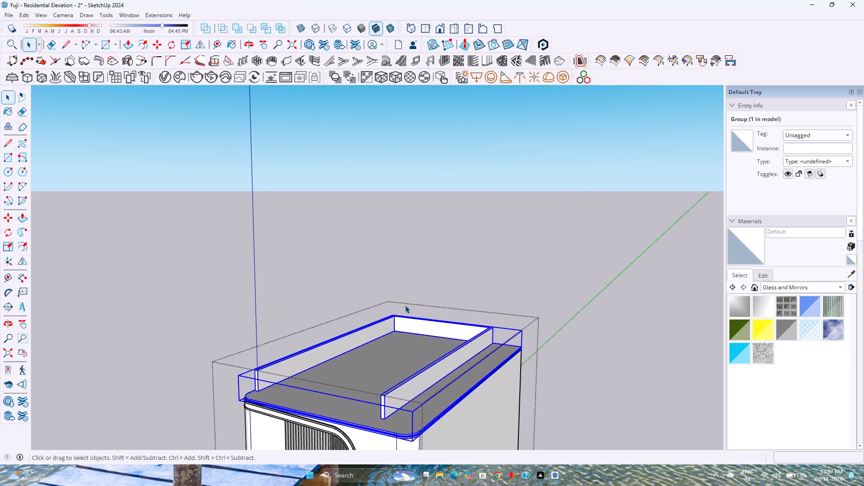
pyautogui.press('Escape')
# Examine how the roof slab's tiered border and parapets sit on the building from several front views.
pyautogui.moveTo(399, 354); pyautogui.dragTo(432, 276, button='middle')
pyautogui.scroll(6, 401, 378)
pyautogui.moveTo(283, 371); pyautogui.dragTo(412, 364, button='middle')
pyautogui.scroll(5, 412, 364)
pyautogui.keyDown('shift'); pyautogui.moveTo(418, 369); pyautogui.dragTo(346, 321, button='middle'); pyautogui.keyUp('shift')
pyautogui.scroll(-7, 356, 317)
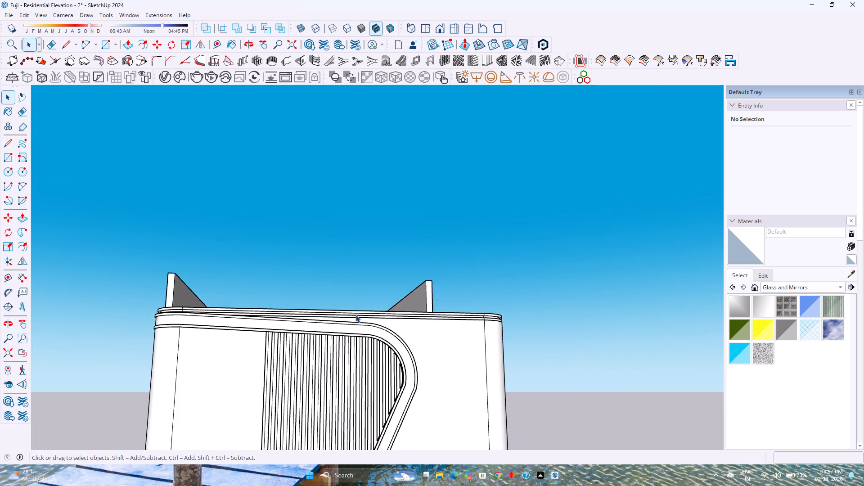
pyautogui.scroll(-6, 355, 315)
pyautogui.scroll(-2, 421, 326)
pyautogui.keyDown('shift'); pyautogui.moveTo(414, 340); pyautogui.dragTo(387, 280, button='middle'); pyautogui.keyUp('shift')
pyautogui.moveTo(394, 272); pyautogui.dragTo(346, 378, button='middle')
pyautogui.keyDown('shift'); pyautogui.moveTo(331, 357); pyautogui.dragTo(364, 289, button='middle'); pyautogui.keyUp('shift')
pyautogui.moveTo(365, 355); pyautogui.dragTo(373, 277, button='middle')
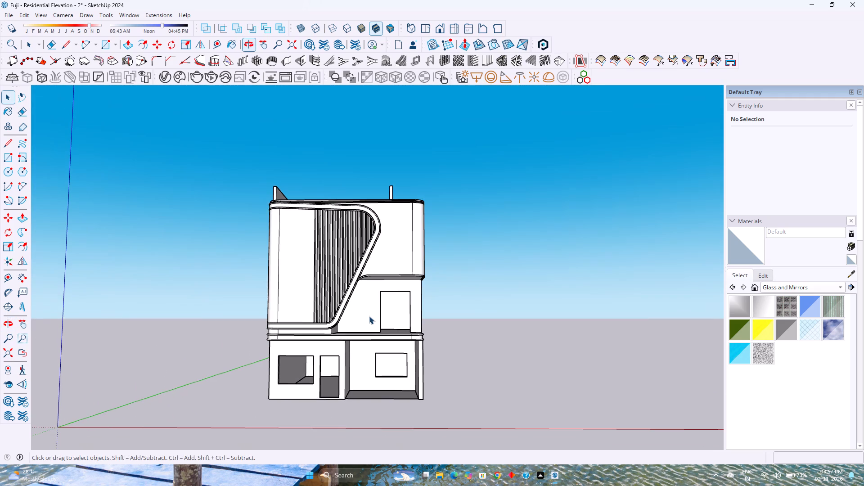
# Save the model.
pyautogui.hotkey('ctrl', 's')
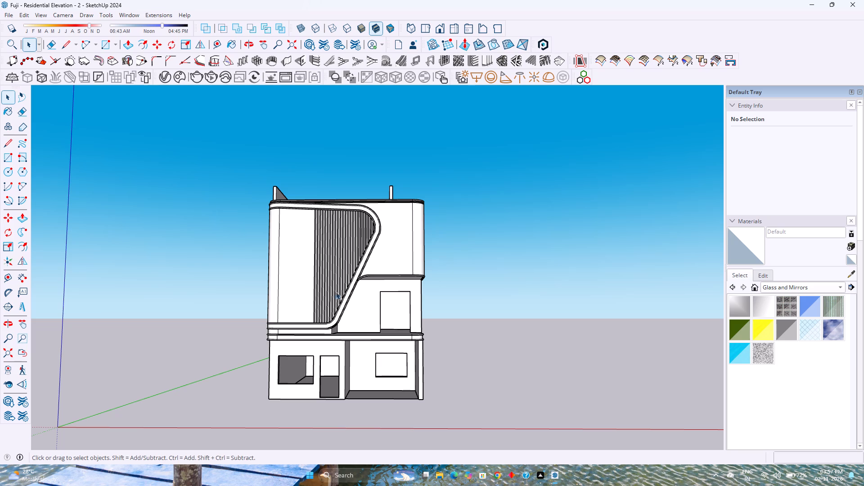
# Inside the roof group, extend the front end faces of both side parapets outward by 3" with Push/Pull.
pyautogui.moveTo(407, 273); pyautogui.dragTo(394, 357, button='middle')
pyautogui.scroll(8, 398, 256)
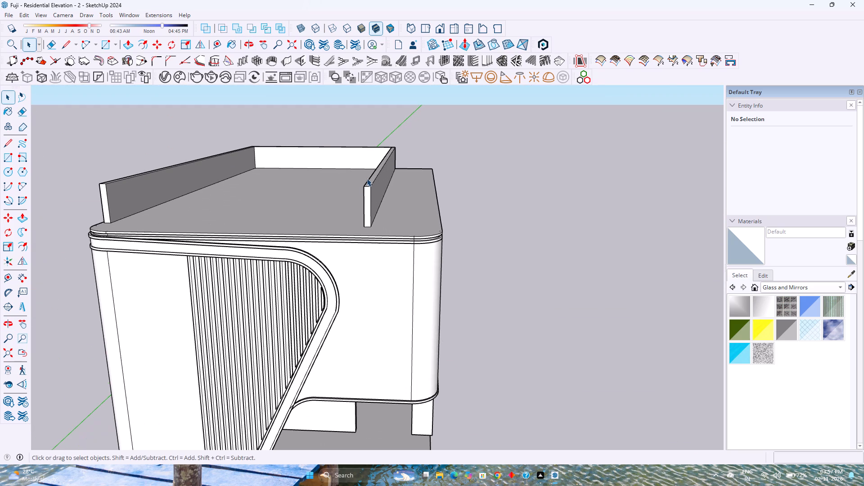
pyautogui.doubleClick(368, 198)
pyautogui.scroll(4, 368, 198)
pyautogui.moveTo(253, 223); pyautogui.dragTo(464, 239, button='middle')
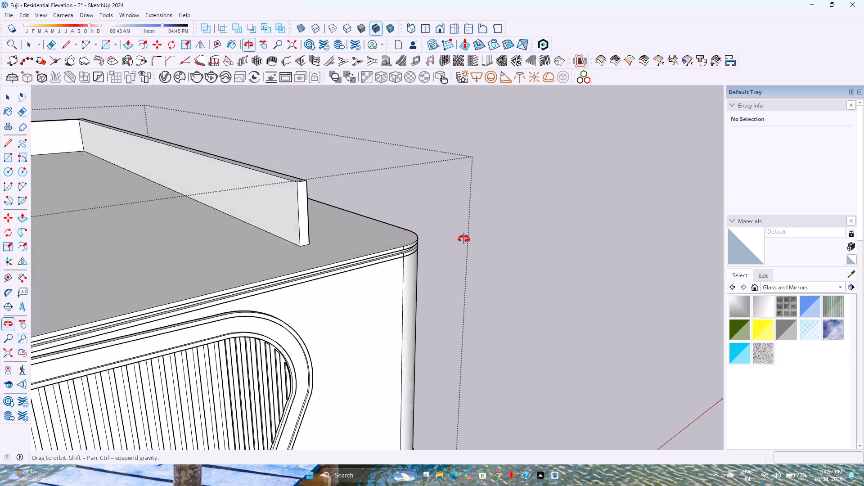
pyautogui.moveTo(464, 239); pyautogui.dragTo(474, 239, button='middle')
pyautogui.scroll(-8, 482, 237)
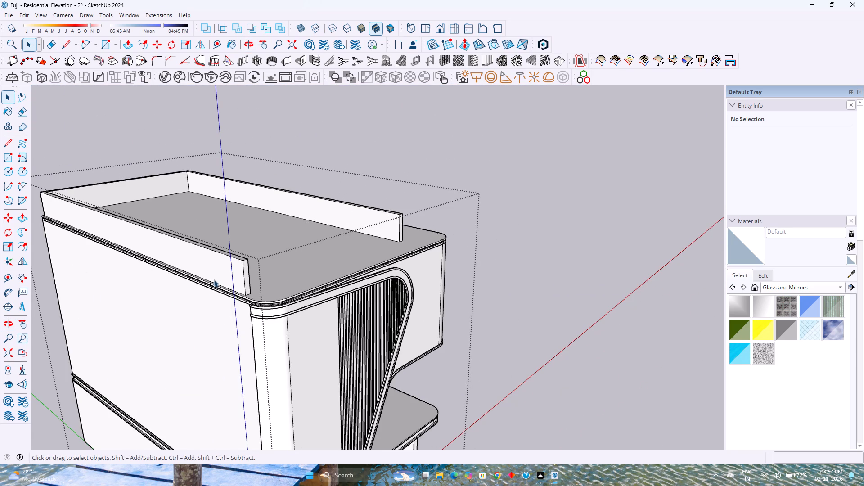
pyautogui.scroll(6, 214, 279)
pyautogui.scroll(1, 305, 312)
pyautogui.moveTo(312, 310); pyautogui.dragTo(235, 319, button='middle')
pyautogui.scroll(1, 234, 321)
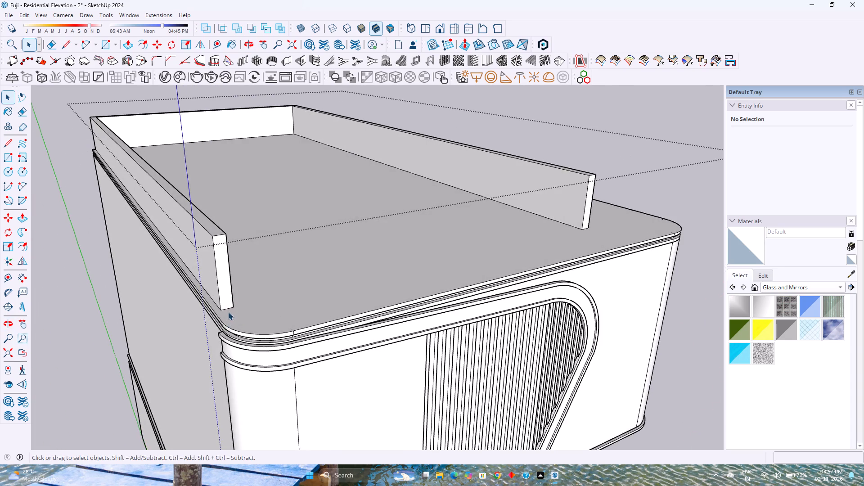
pyautogui.scroll(4, 230, 307)
pyautogui.moveTo(239, 301); pyautogui.dragTo(124, 330, button='middle')
pyautogui.press('p')
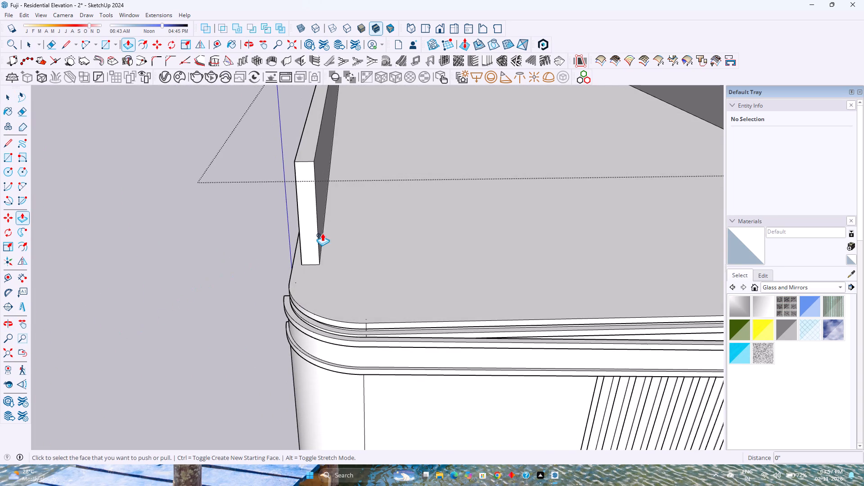
pyautogui.press('space')
pyautogui.click(311, 235)
pyautogui.doubleClick(310, 235)
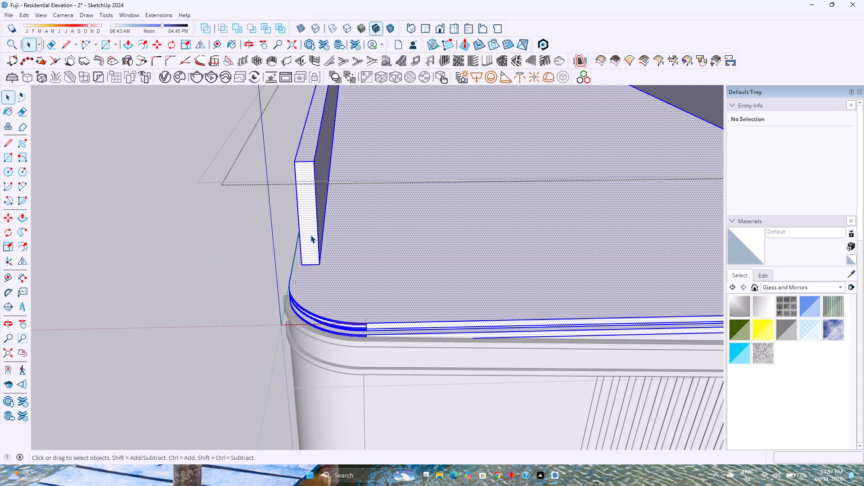
pyautogui.click(307, 237)
pyautogui.press('p')
pyautogui.click(307, 237)
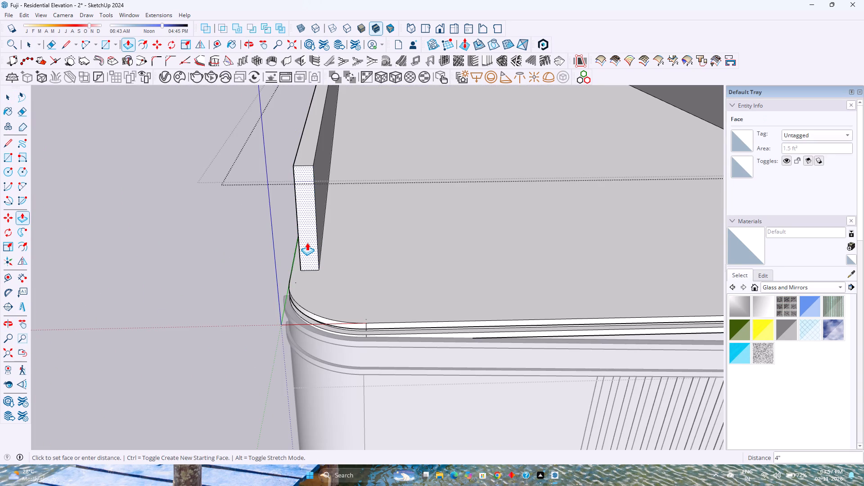
pyautogui.press('3')
pyautogui.press('Return')
pyautogui.scroll(-5, 235, 325)
pyautogui.keyDown('shift'); pyautogui.moveTo(377, 285); pyautogui.dragTo(250, 325, button='middle'); pyautogui.keyUp('shift')
pyautogui.press('Escape')
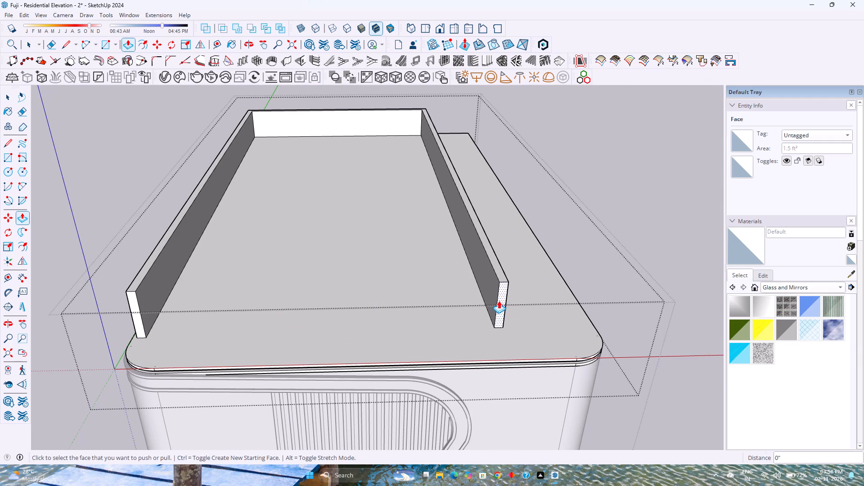
pyautogui.doubleClick(499, 300)
# Raise the parapet's top face twice by the same 3" with Push/Pull and exit the roof group.
pyautogui.doubleClick(502, 283)
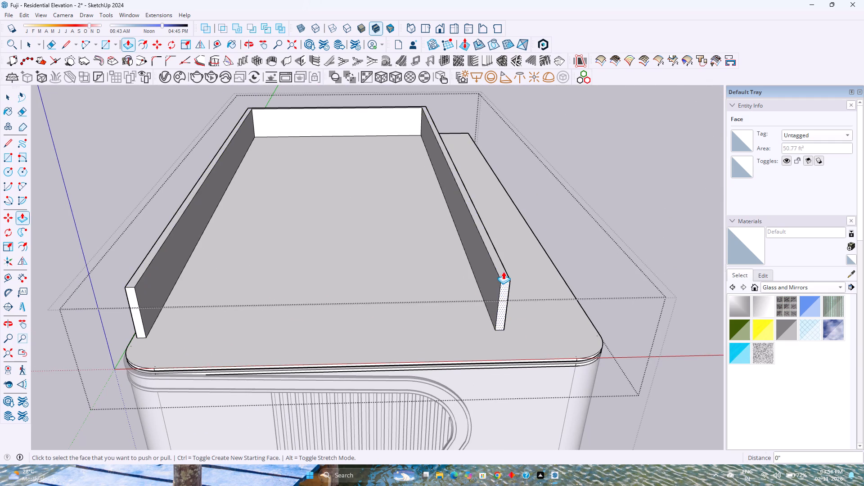
pyautogui.doubleClick(500, 272)
pyautogui.press('space')
pyautogui.press('Escape')
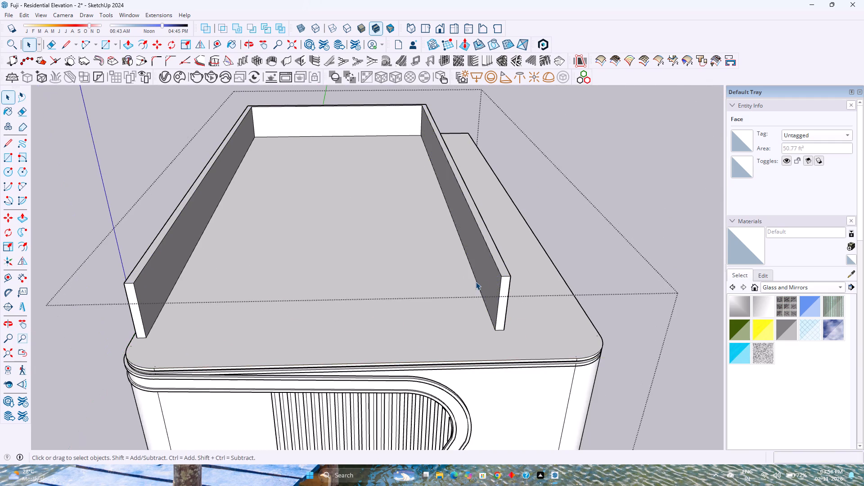
pyautogui.scroll(-4, 476, 282)
pyautogui.moveTo(474, 361); pyautogui.dragTo(441, 325, button='middle')
pyautogui.click(614, 279)
# Save the model with the adjusted parapet.
pyautogui.moveTo(546, 336); pyautogui.dragTo(526, 284, button='middle')
pyautogui.scroll(-4, 542, 246)
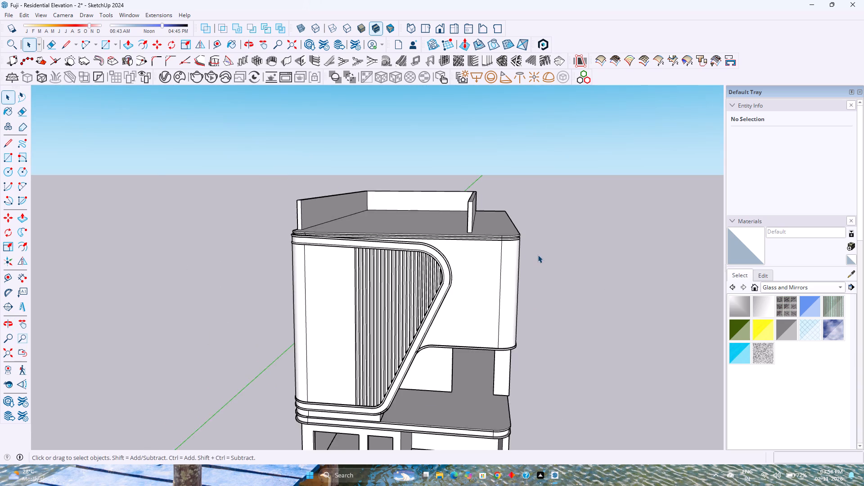
pyautogui.scroll(-3, 538, 255)
pyautogui.hotkey('ctrl', 's')
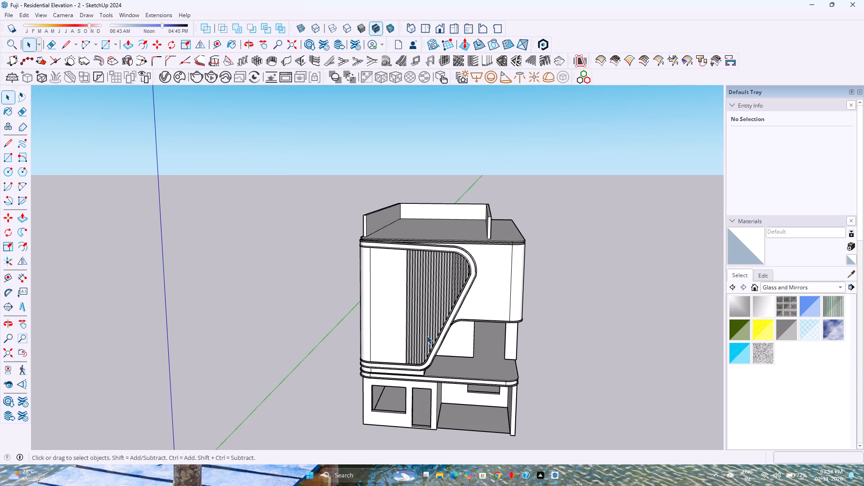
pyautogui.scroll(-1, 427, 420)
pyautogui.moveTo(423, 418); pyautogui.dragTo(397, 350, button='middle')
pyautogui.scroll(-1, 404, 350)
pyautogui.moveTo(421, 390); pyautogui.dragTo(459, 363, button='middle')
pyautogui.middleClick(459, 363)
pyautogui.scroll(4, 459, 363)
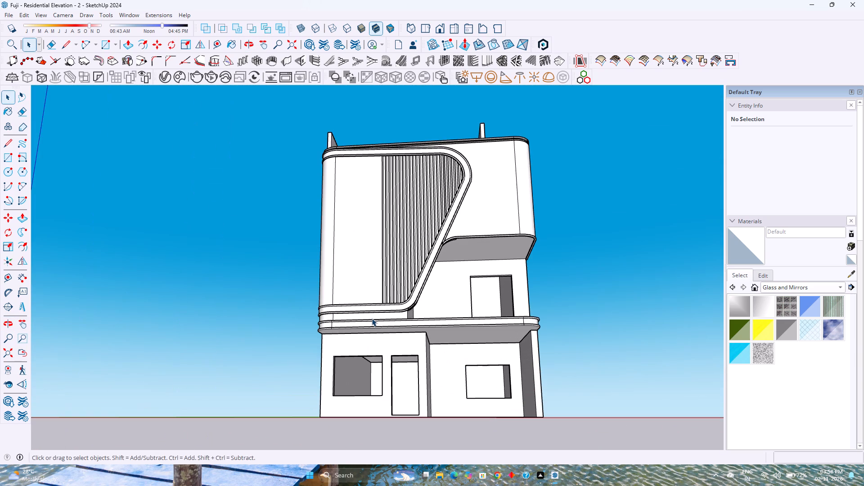
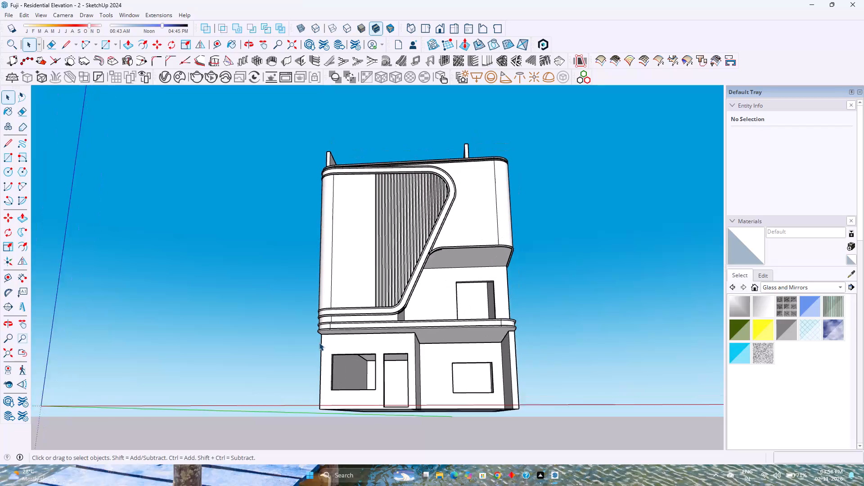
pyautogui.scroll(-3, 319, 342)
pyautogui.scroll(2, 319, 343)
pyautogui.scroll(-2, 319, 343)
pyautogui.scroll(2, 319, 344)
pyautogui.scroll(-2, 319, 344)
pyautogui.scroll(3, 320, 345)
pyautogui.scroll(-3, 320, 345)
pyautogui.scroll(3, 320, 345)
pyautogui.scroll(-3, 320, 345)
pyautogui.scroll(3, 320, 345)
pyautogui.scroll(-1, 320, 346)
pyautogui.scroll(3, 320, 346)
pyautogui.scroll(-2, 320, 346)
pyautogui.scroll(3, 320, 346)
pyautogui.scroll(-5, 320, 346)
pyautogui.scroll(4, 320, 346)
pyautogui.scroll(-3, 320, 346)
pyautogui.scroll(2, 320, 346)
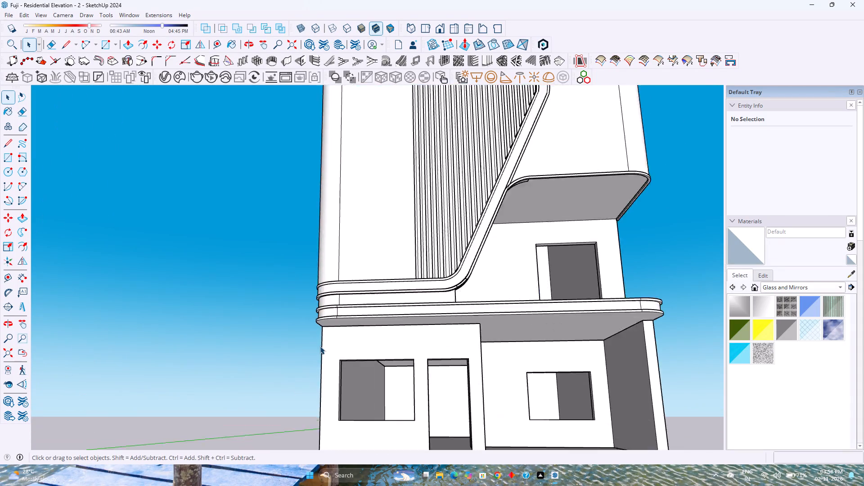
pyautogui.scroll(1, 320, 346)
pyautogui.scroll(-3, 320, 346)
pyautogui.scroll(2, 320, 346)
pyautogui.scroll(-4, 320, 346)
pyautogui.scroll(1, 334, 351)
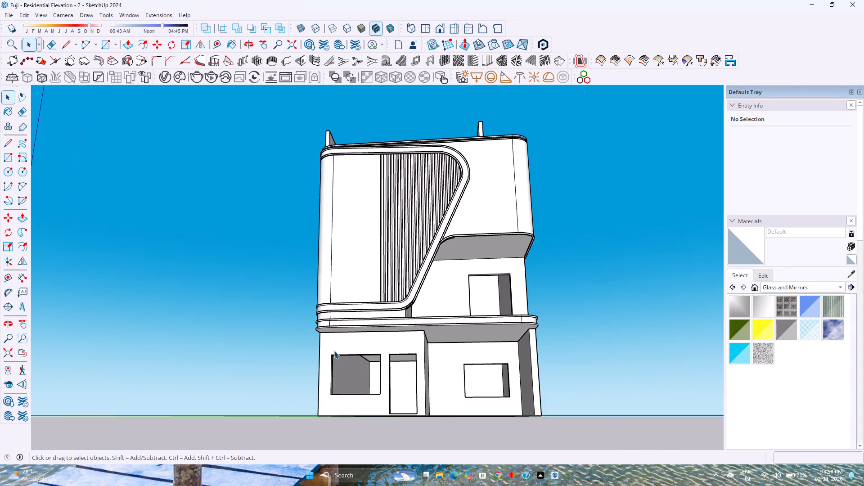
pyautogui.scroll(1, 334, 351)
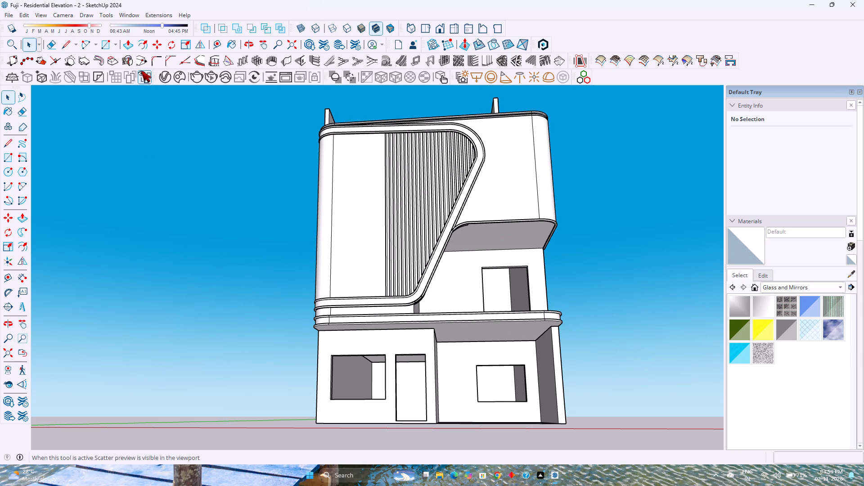
# Inside the building group, select the ground-floor underside face with its boundary edges and make it a separate group.
pyautogui.scroll(-4, 252, 180)
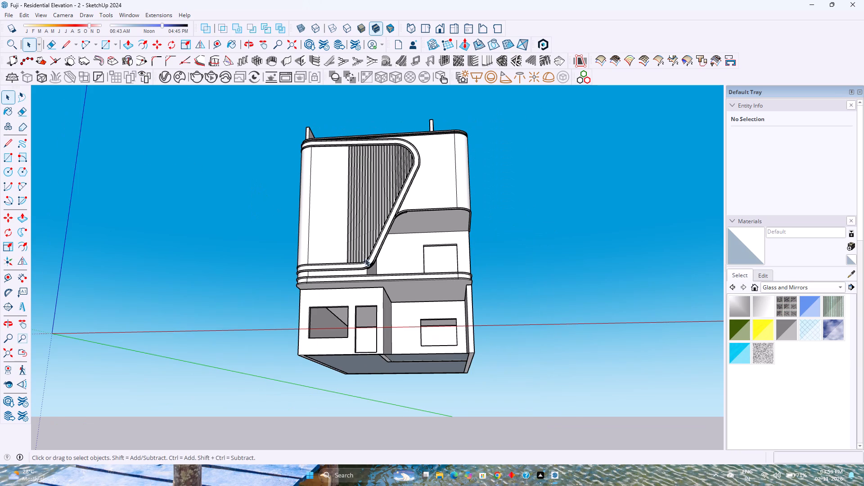
pyautogui.scroll(6, 426, 268)
pyautogui.moveTo(406, 265); pyautogui.dragTo(417, 294, button='middle')
pyautogui.scroll(-3, 414, 284)
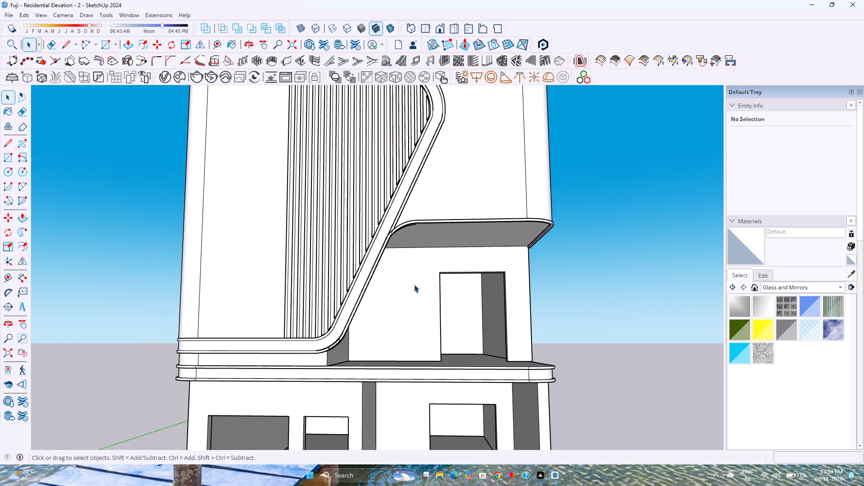
pyautogui.scroll(-3, 414, 283)
pyautogui.moveTo(436, 310); pyautogui.dragTo(420, 245, button='middle')
pyautogui.moveTo(421, 245); pyautogui.dragTo(333, 216, button='middle')
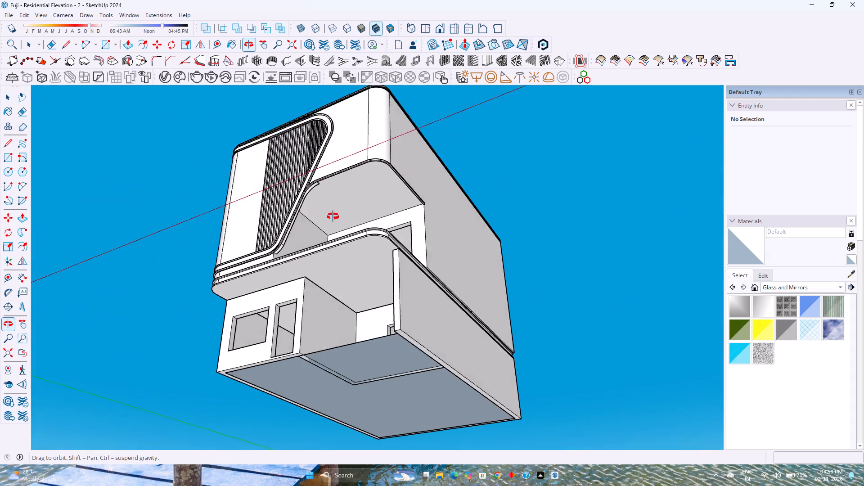
pyautogui.moveTo(333, 216); pyautogui.dragTo(373, 214, button='middle')
pyautogui.click(312, 383)
pyautogui.click(312, 383)
pyautogui.click(312, 383)
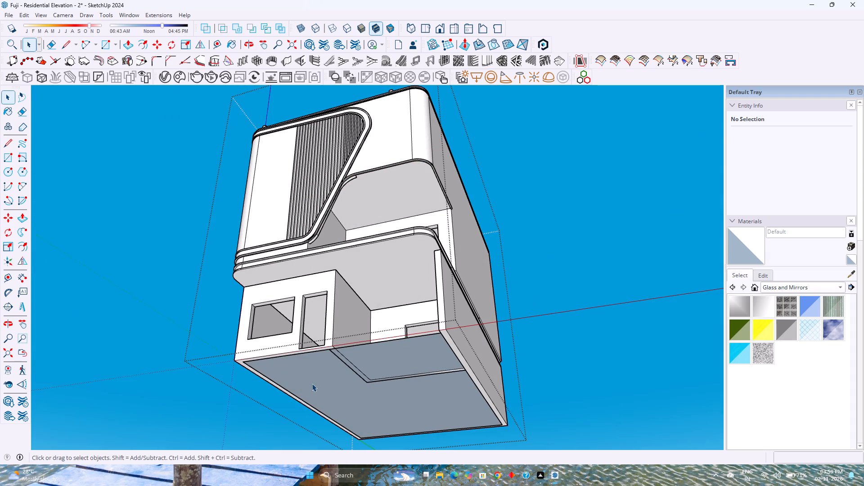
pyautogui.doubleClick(313, 382)
pyautogui.click(314, 382)
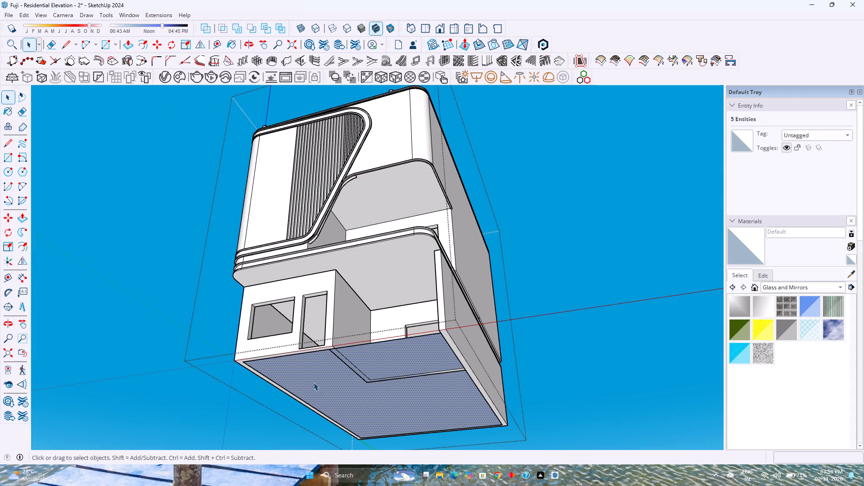
pyautogui.doubleClick(314, 382)
pyautogui.rightClick(314, 382)
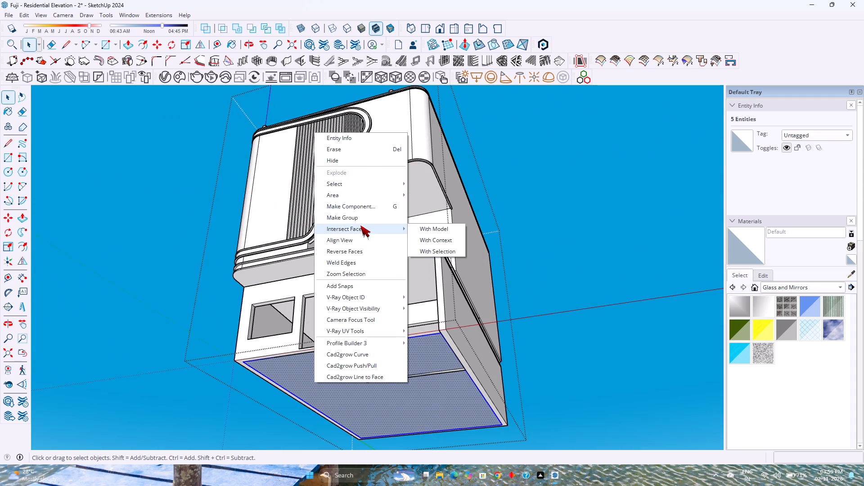
pyautogui.click(362, 219)
# Open the new floor group and extrude its face 1' downward with Push/Pull to form a plinth slab.
pyautogui.doubleClick(331, 370)
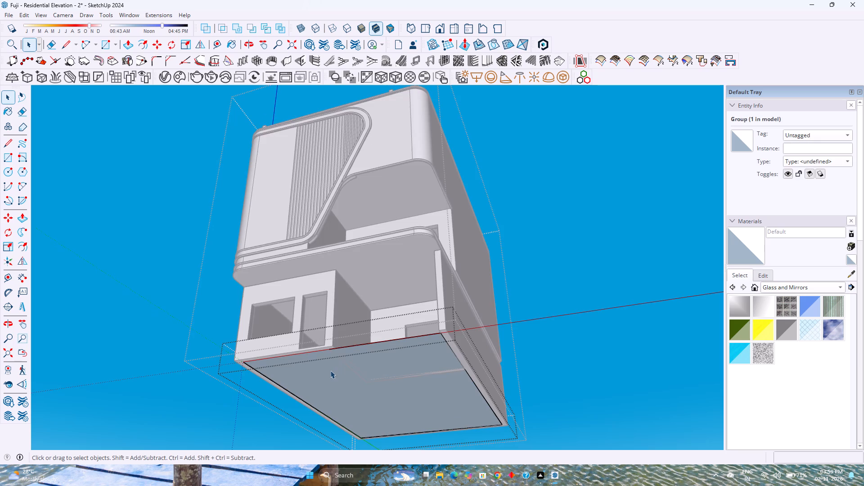
pyautogui.press('p')
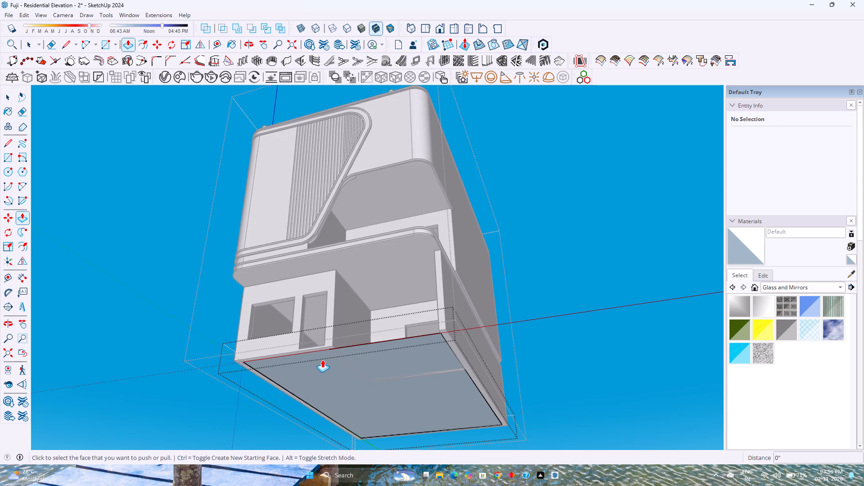
pyautogui.click(333, 370)
pyautogui.write("1'")
pyautogui.press('Return')
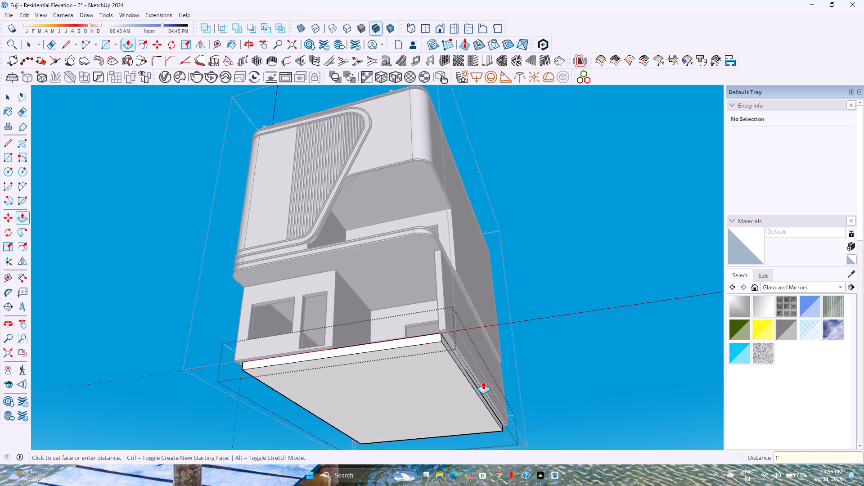
# Extend both side faces and the front face of the plinth outward by 9" to meet the outer wall faces.
pyautogui.moveTo(483, 381); pyautogui.dragTo(424, 401, button='middle')
pyautogui.scroll(3, 432, 398)
pyautogui.click(396, 351)
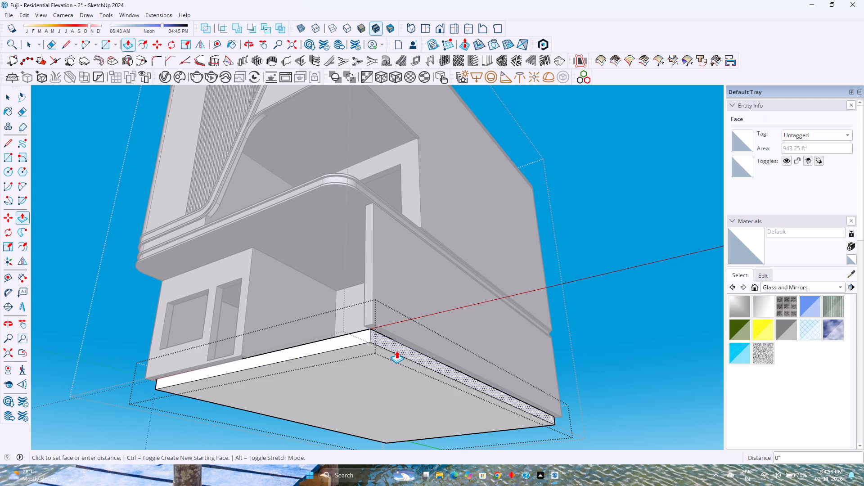
pyautogui.click(400, 335)
pyautogui.moveTo(272, 336); pyautogui.dragTo(589, 334, button='middle')
pyautogui.scroll(3, 472, 348)
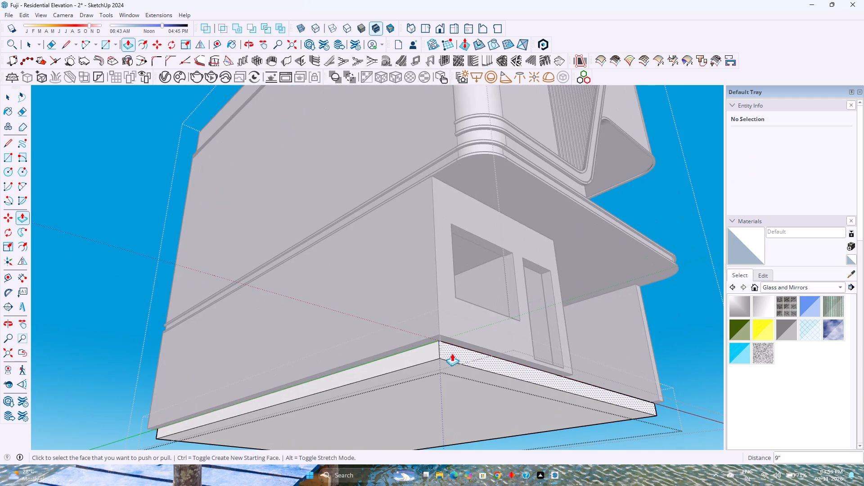
pyautogui.click(430, 359)
pyautogui.click(430, 329)
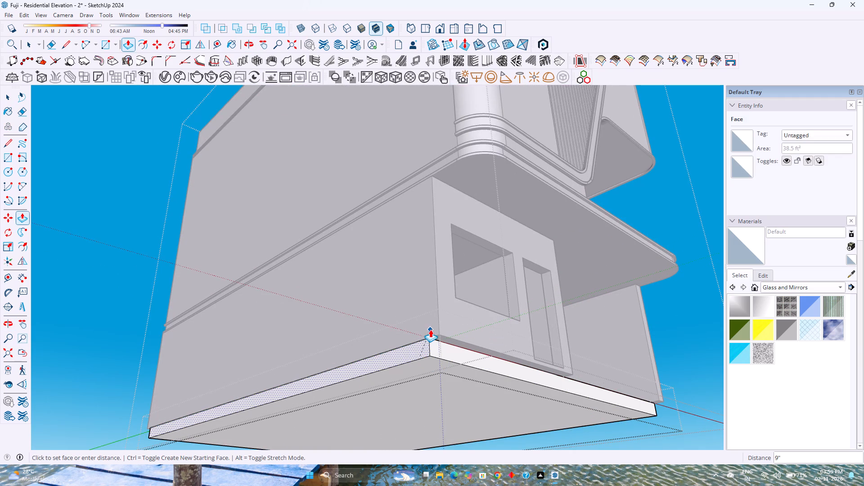
pyautogui.doubleClick(476, 361)
# Push/Pull the plinth's front face 10' outward to form a front platform, and exit the plinth group.
pyautogui.moveTo(478, 360); pyautogui.dragTo(356, 433, button='middle')
pyautogui.scroll(-5, 355, 422)
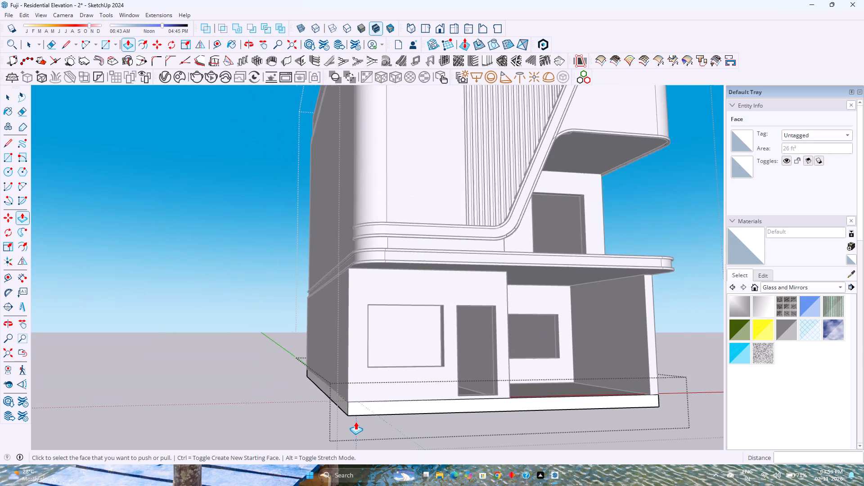
pyautogui.scroll(-4, 363, 417)
pyautogui.moveTo(377, 413); pyautogui.dragTo(276, 419, button='middle')
pyautogui.scroll(-4, 300, 406)
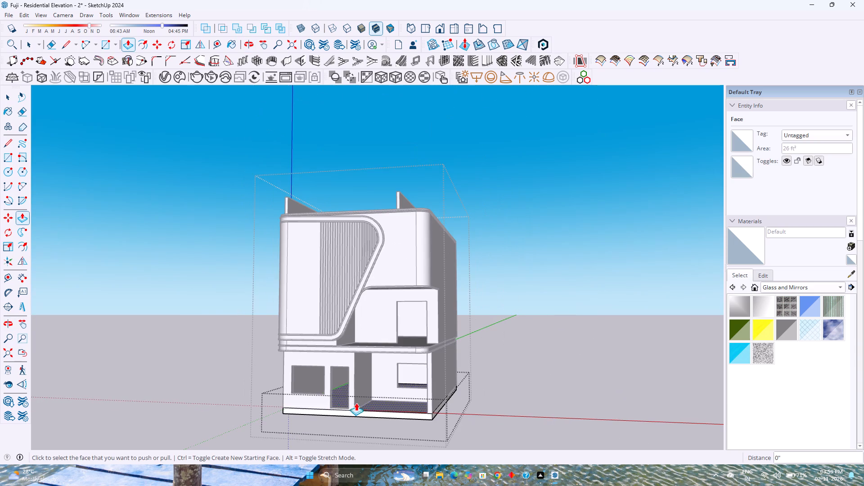
pyautogui.click(397, 415)
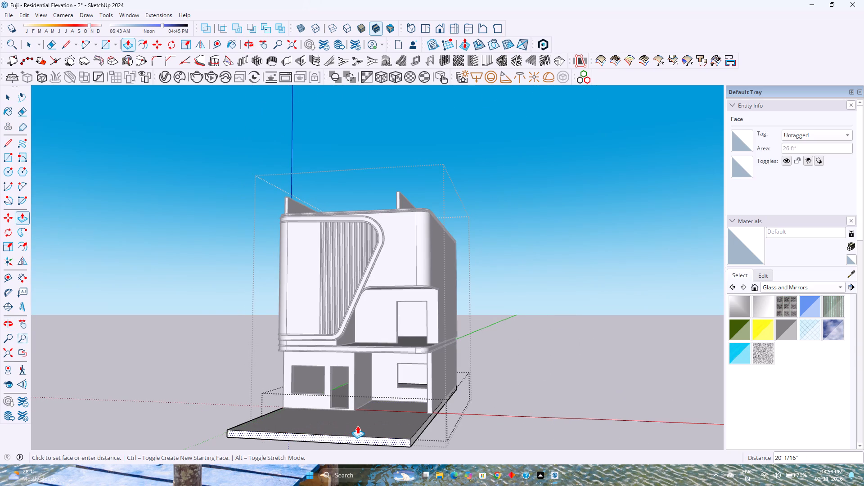
pyautogui.write("10'")
pyautogui.press('Return')
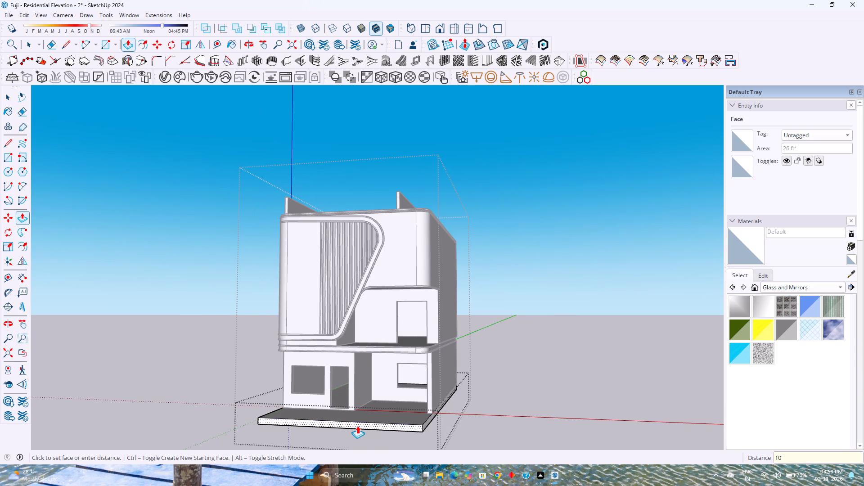
pyautogui.scroll(-4, 347, 412)
pyautogui.moveTo(346, 412); pyautogui.dragTo(304, 441, button='middle')
pyautogui.scroll(-2, 314, 429)
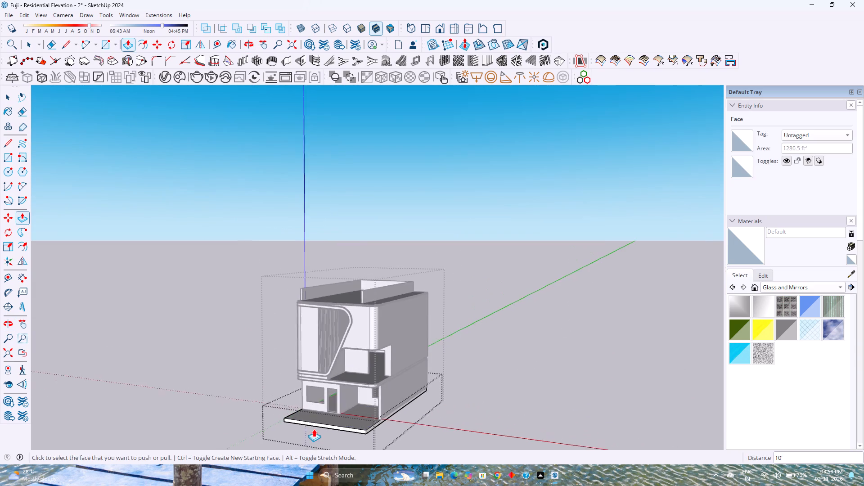
pyautogui.scroll(-1, 314, 429)
pyautogui.moveTo(311, 427); pyautogui.dragTo(377, 391, button='middle')
pyautogui.press('space')
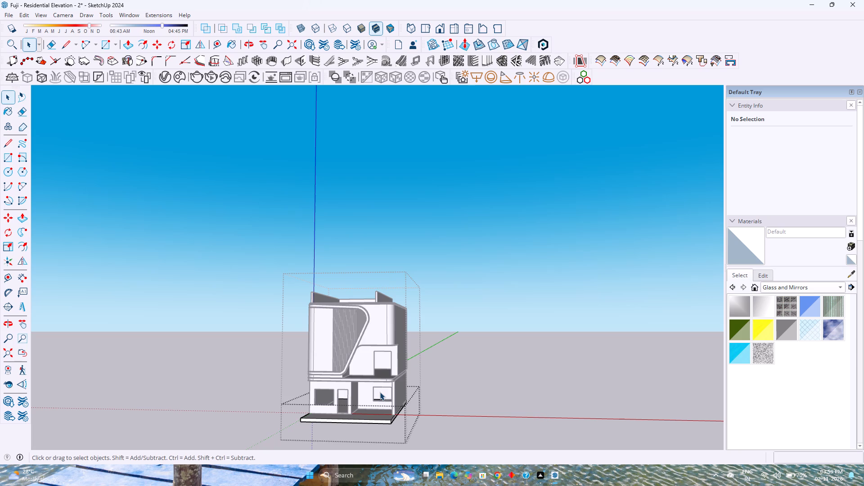
pyautogui.press('Escape')
# Save the model with the new plinth.
pyautogui.hotkey('ctrl', 's')
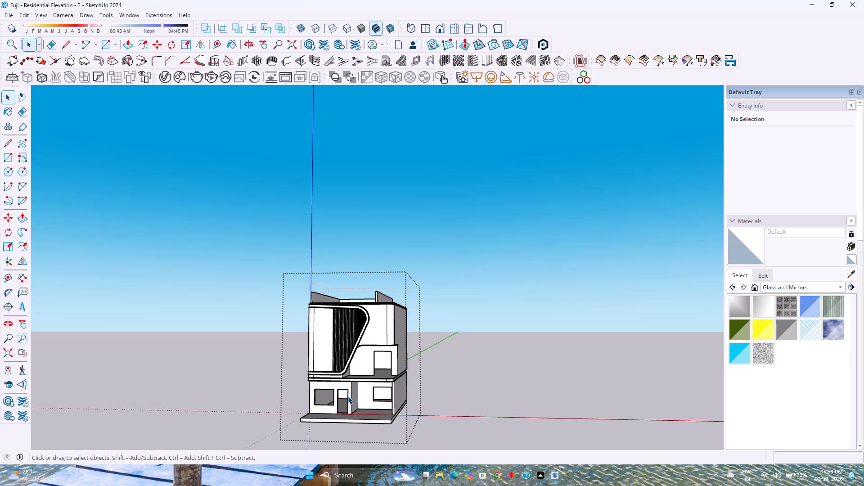
# Examine the building from below, the sides, above and the front, checking the plinth, floor slabs and roof.
pyautogui.scroll(-1, 348, 396)
pyautogui.scroll(7, 349, 394)
pyautogui.scroll(-2, 376, 406)
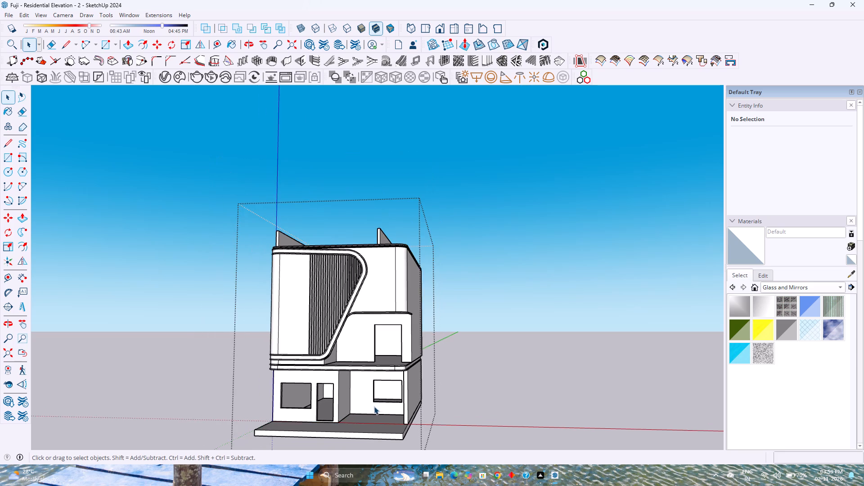
pyautogui.moveTo(366, 406); pyautogui.dragTo(361, 315, button='middle')
pyautogui.moveTo(361, 315); pyautogui.dragTo(391, 352, button='middle')
pyautogui.moveTo(391, 352); pyautogui.dragTo(531, 329, button='middle')
pyautogui.moveTo(407, 329); pyautogui.dragTo(358, 331, button='middle')
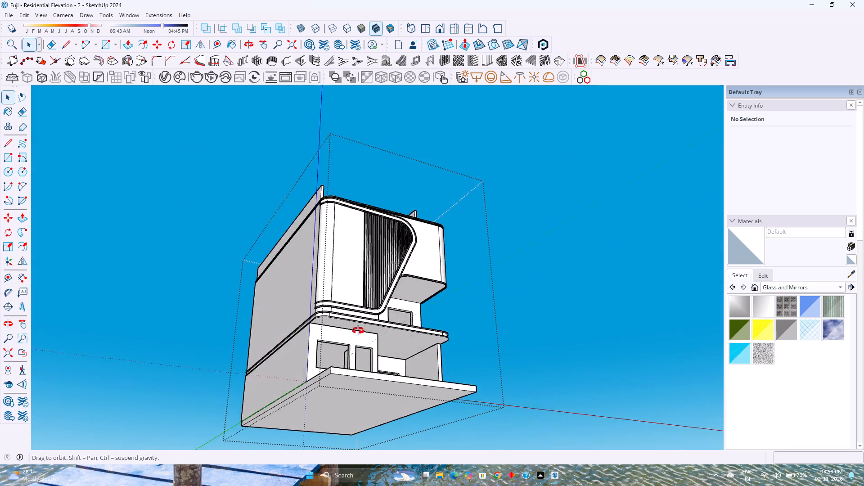
pyautogui.moveTo(358, 331); pyautogui.dragTo(298, 341, button='middle')
pyautogui.middleClick(298, 341)
pyautogui.moveTo(298, 341); pyautogui.dragTo(289, 343, button='middle')
pyautogui.middleClick(288, 343)
pyautogui.scroll(-3, 449, 339)
pyautogui.moveTo(509, 342); pyautogui.dragTo(225, 409, button='middle')
pyautogui.scroll(-2, 325, 353)
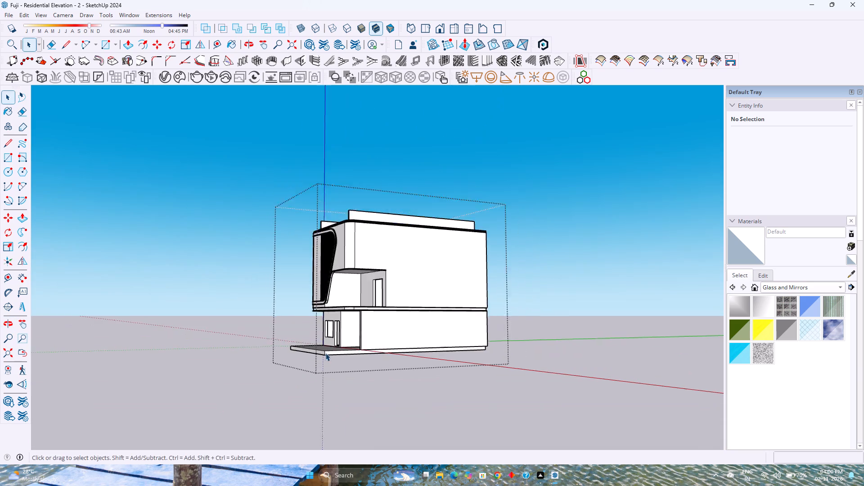
pyautogui.scroll(-1, 325, 353)
pyautogui.moveTo(345, 348); pyautogui.dragTo(475, 413, button='middle')
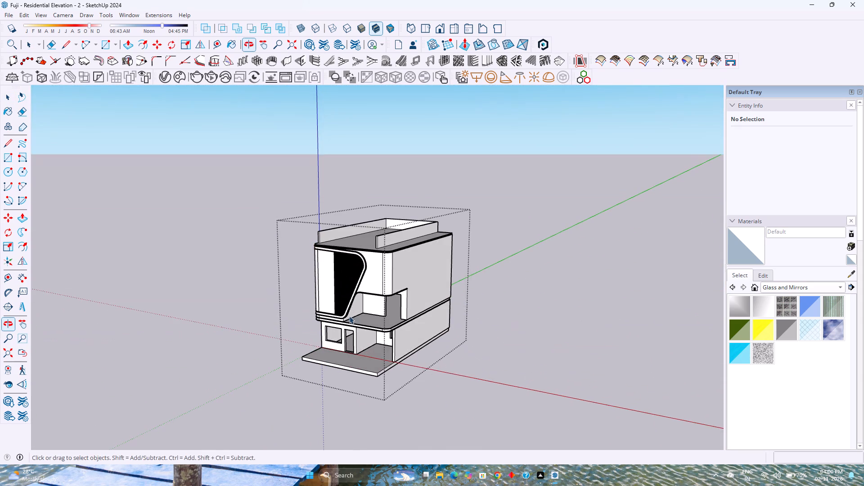
pyautogui.scroll(4, 345, 296)
pyautogui.moveTo(345, 296); pyautogui.dragTo(415, 260, button='middle')
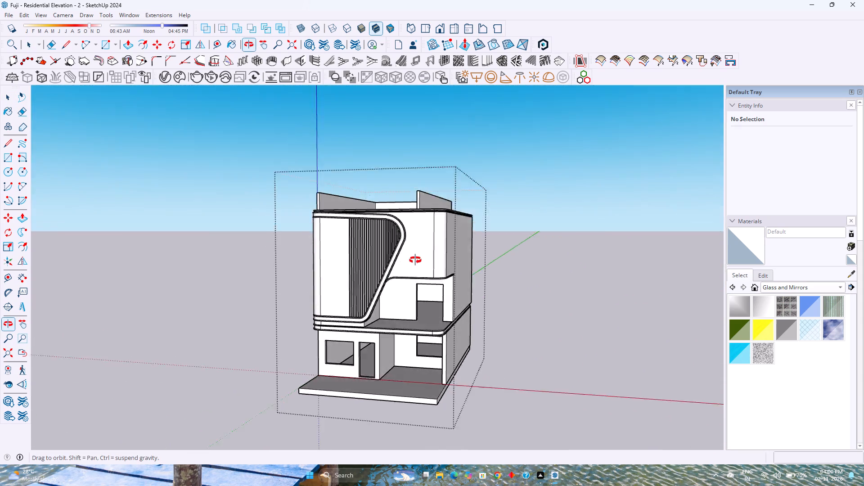
pyautogui.moveTo(415, 260); pyautogui.dragTo(463, 252, button='middle')
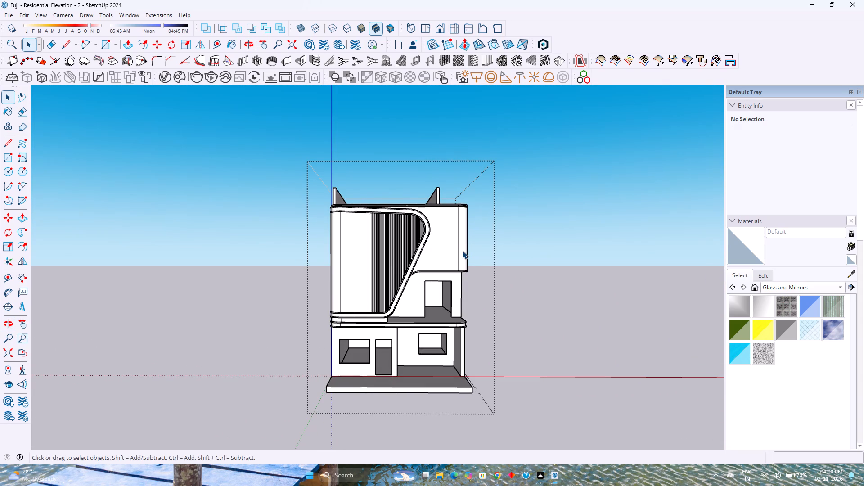
pyautogui.scroll(3, 443, 229)
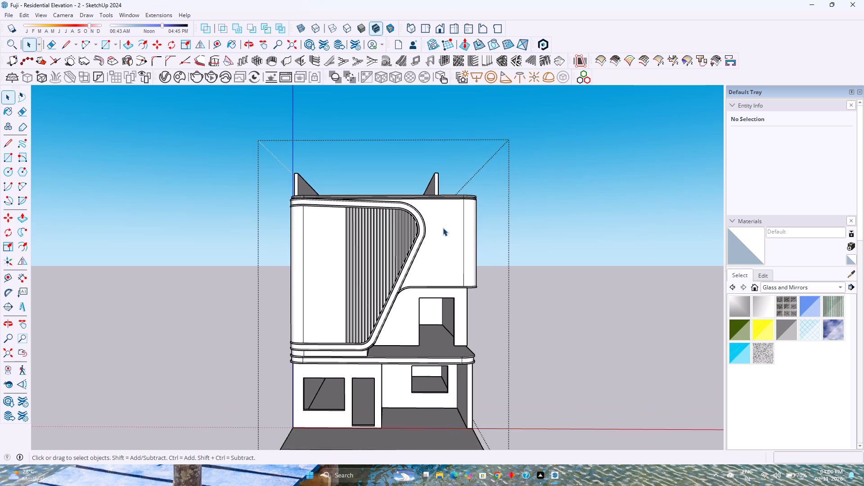
pyautogui.scroll(2, 443, 228)
pyautogui.moveTo(443, 228); pyautogui.dragTo(364, 403, button='middle')
pyautogui.moveTo(369, 404); pyautogui.dragTo(402, 413, button='middle')
pyautogui.moveTo(445, 421); pyautogui.dragTo(514, 344, button='middle')
pyautogui.moveTo(510, 333); pyautogui.dragTo(502, 316, button='middle')
pyautogui.middleClick(495, 306)
pyautogui.scroll(2, 373, 290)
pyautogui.scroll(-5, 373, 290)
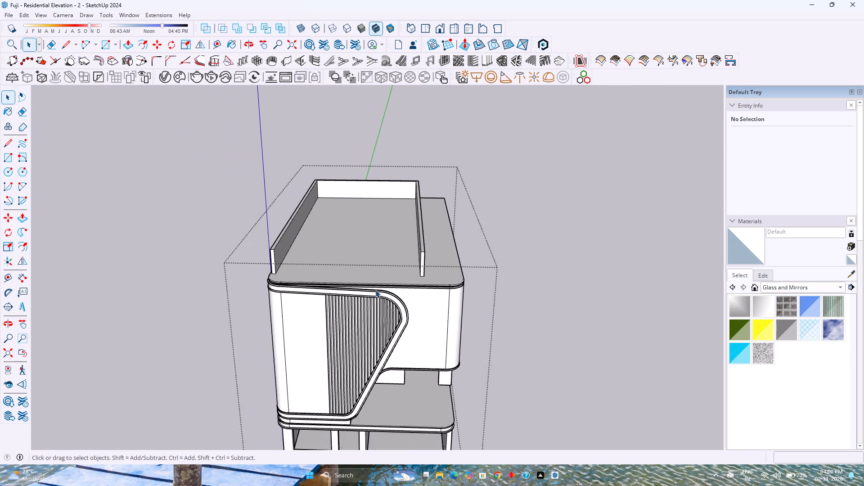
pyautogui.scroll(-4, 375, 290)
pyautogui.scroll(5, 414, 385)
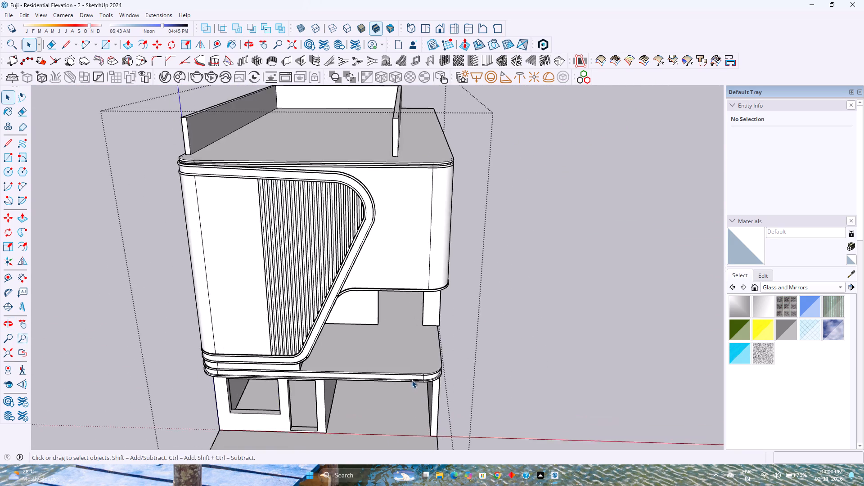
pyautogui.scroll(11, 412, 380)
pyautogui.moveTo(421, 397); pyautogui.dragTo(436, 324, button='middle')
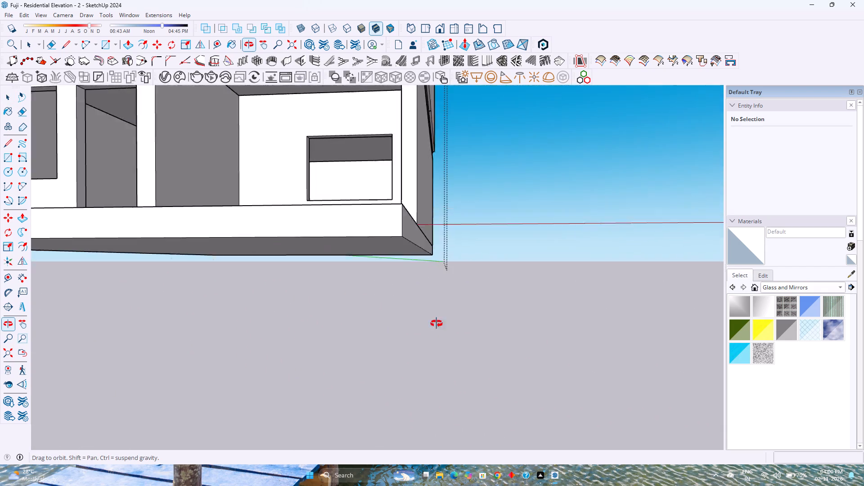
pyautogui.moveTo(436, 324); pyautogui.dragTo(493, 381, button='middle')
pyautogui.scroll(1, 489, 378)
pyautogui.scroll(-5, 467, 359)
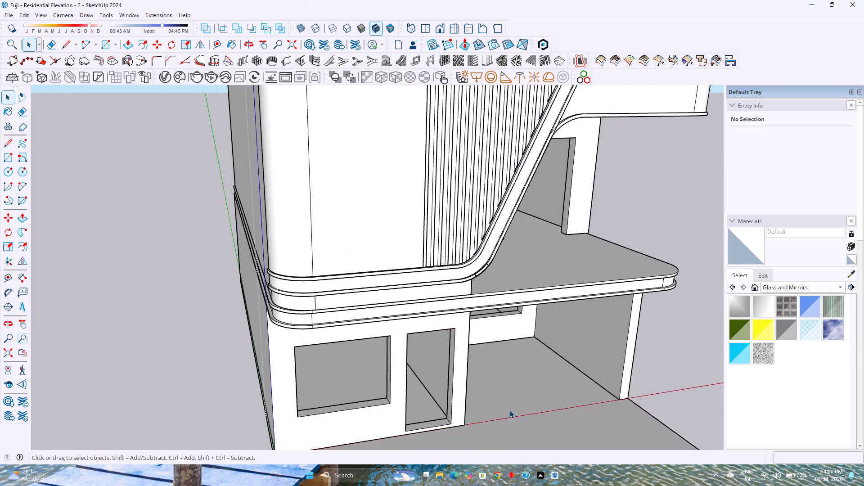
pyautogui.moveTo(508, 415); pyautogui.dragTo(393, 324, button='middle')
pyautogui.scroll(-3, 397, 323)
pyautogui.moveTo(401, 323); pyautogui.dragTo(487, 396, button='middle')
pyautogui.scroll(-6, 417, 316)
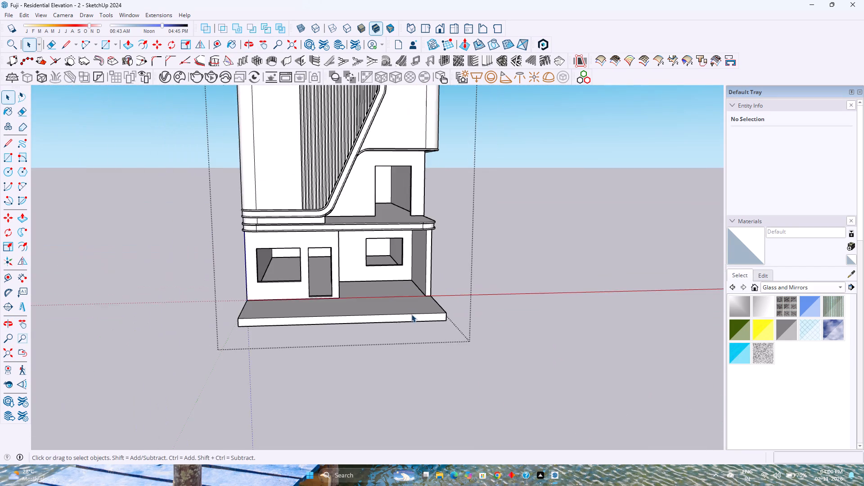
pyautogui.scroll(-6, 411, 314)
pyautogui.scroll(5, 298, 167)
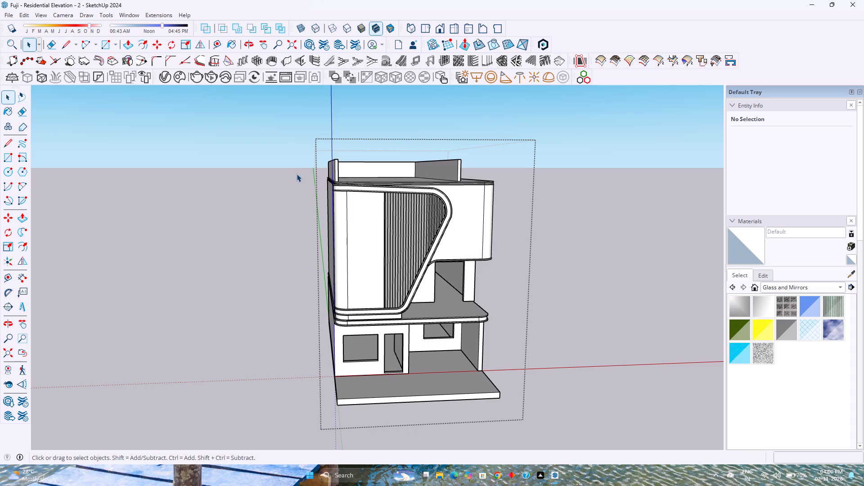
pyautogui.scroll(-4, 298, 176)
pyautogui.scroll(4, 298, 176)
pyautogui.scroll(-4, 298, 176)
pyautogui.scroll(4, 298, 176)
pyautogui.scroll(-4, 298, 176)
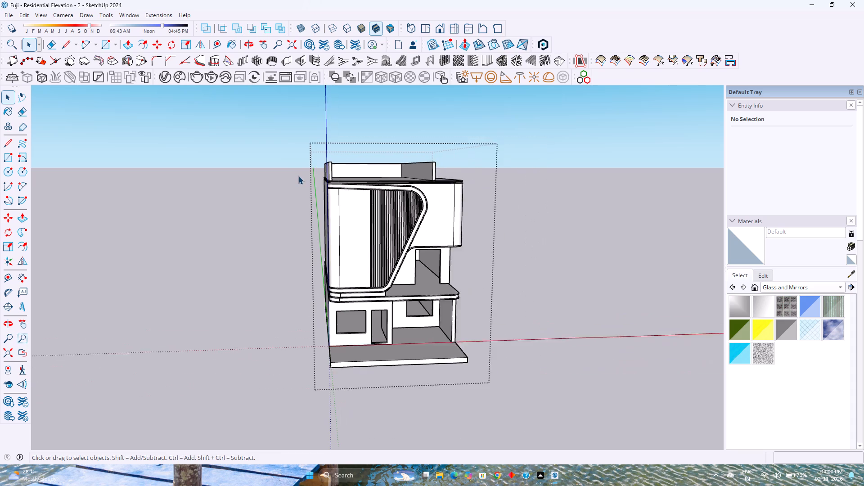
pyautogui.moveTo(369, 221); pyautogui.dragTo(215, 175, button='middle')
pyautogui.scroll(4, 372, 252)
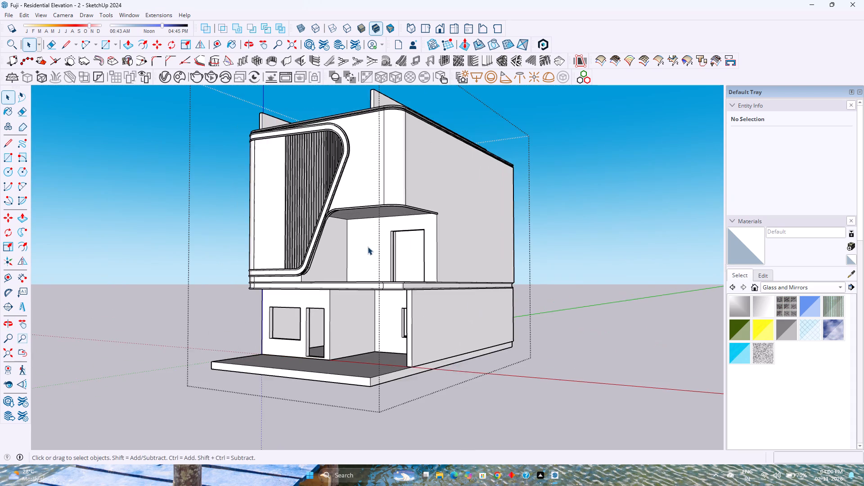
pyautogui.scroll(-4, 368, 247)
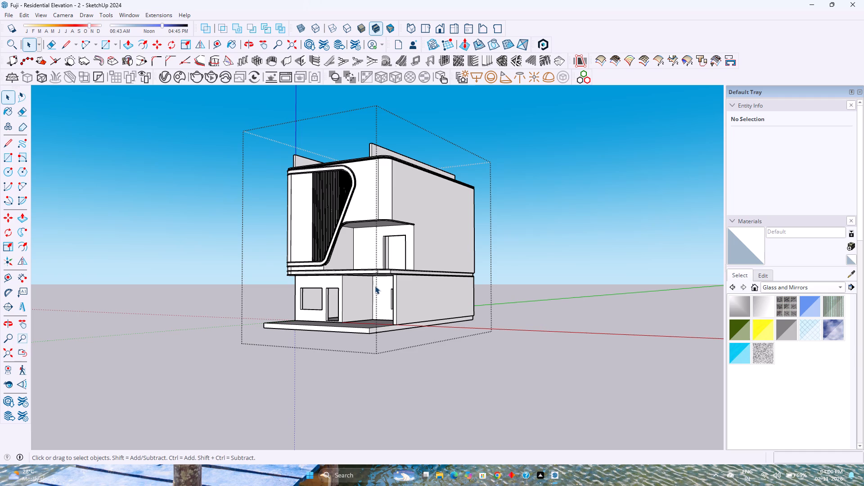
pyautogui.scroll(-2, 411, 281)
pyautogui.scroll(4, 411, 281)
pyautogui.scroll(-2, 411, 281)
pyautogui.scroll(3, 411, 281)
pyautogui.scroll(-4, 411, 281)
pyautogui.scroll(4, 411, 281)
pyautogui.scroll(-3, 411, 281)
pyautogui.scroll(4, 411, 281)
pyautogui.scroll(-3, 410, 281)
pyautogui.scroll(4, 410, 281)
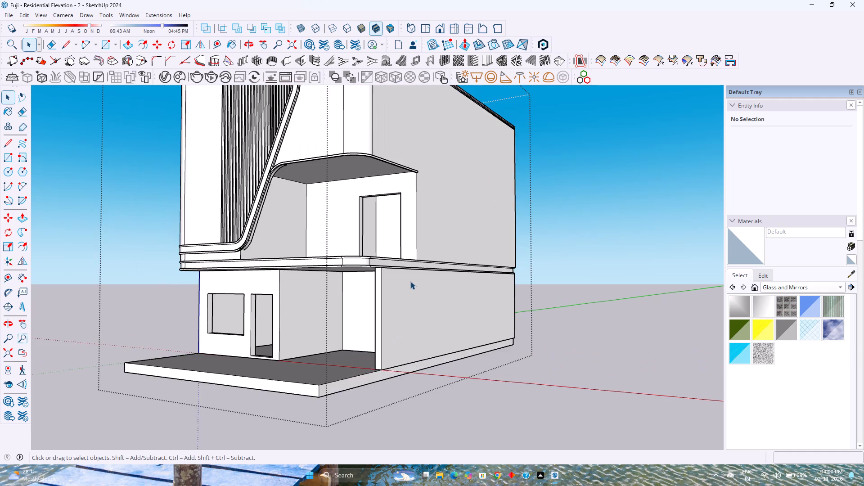
# Examine the first-floor slab edge and its rounded balcony corner up close, from the side and the front.
pyautogui.scroll(9, 410, 280)
pyautogui.scroll(-5, 410, 275)
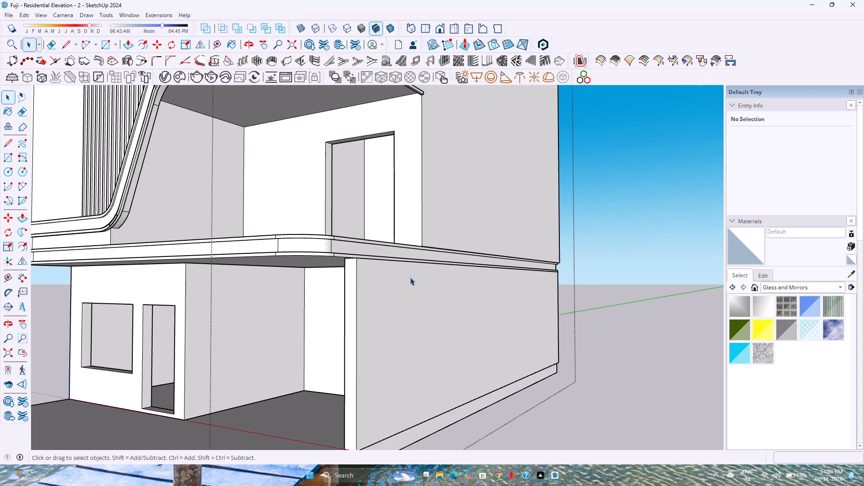
pyautogui.scroll(-1, 410, 277)
pyautogui.scroll(6, 325, 245)
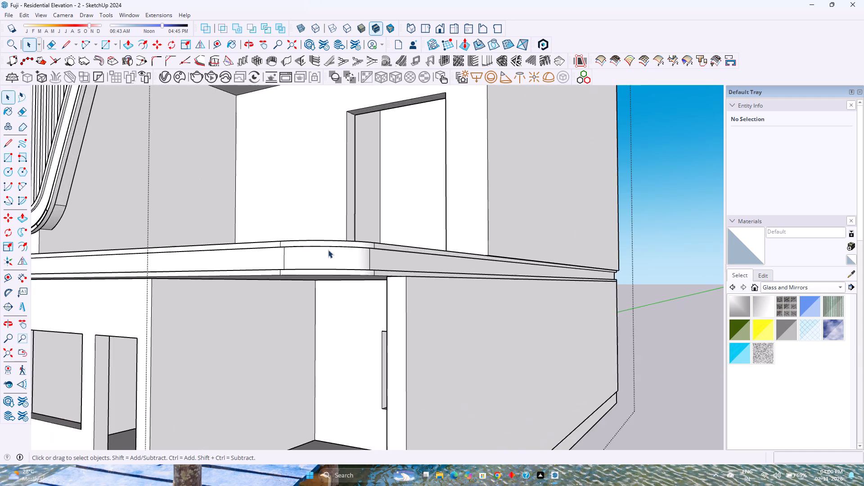
pyautogui.scroll(11, 328, 250)
pyautogui.scroll(-5, 343, 257)
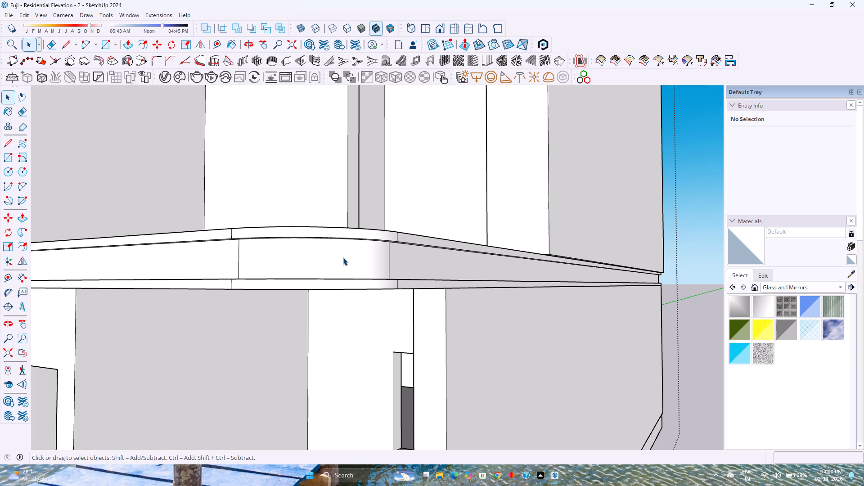
pyautogui.scroll(-2, 343, 257)
pyautogui.moveTo(343, 259); pyautogui.dragTo(452, 296, button='middle')
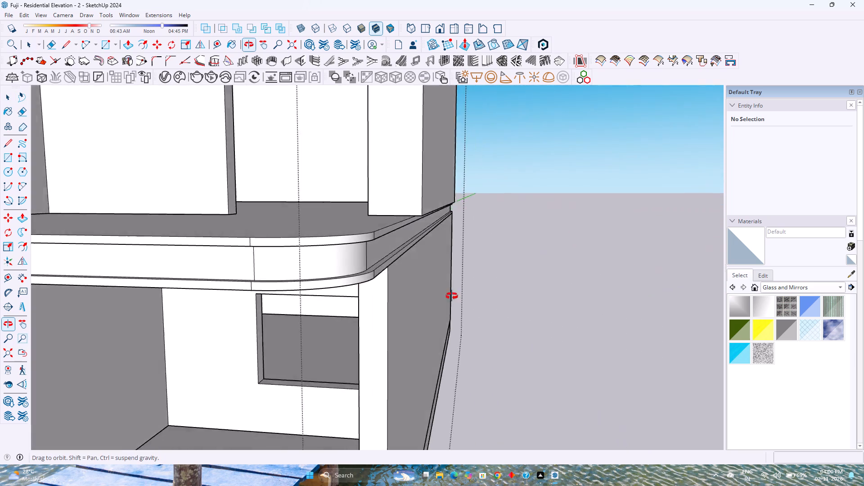
pyautogui.moveTo(452, 296); pyautogui.dragTo(532, 296, button='middle')
pyautogui.moveTo(532, 296); pyautogui.dragTo(509, 293, button='middle')
pyautogui.moveTo(504, 293); pyautogui.dragTo(456, 293, button='middle')
pyautogui.middleClick(456, 293)
# Examine the whole front elevation, balcony recess and front platform from low and raised angles.
pyautogui.scroll(-8, 452, 290)
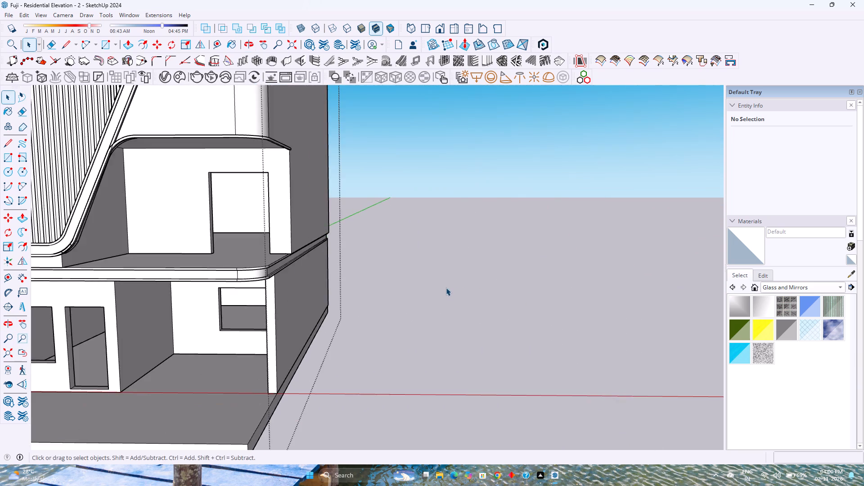
pyautogui.scroll(-7, 446, 288)
pyautogui.scroll(3, 265, 199)
pyautogui.moveTo(322, 337); pyautogui.dragTo(315, 314, button='middle')
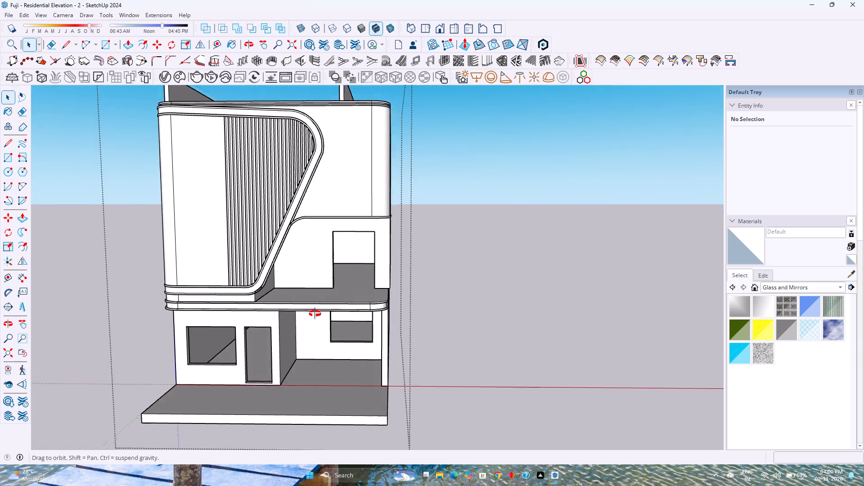
pyautogui.moveTo(315, 314); pyautogui.dragTo(306, 272, button='middle')
pyautogui.scroll(-3, 311, 268)
pyautogui.moveTo(346, 321); pyautogui.dragTo(344, 313, button='middle')
pyautogui.scroll(-3, 348, 309)
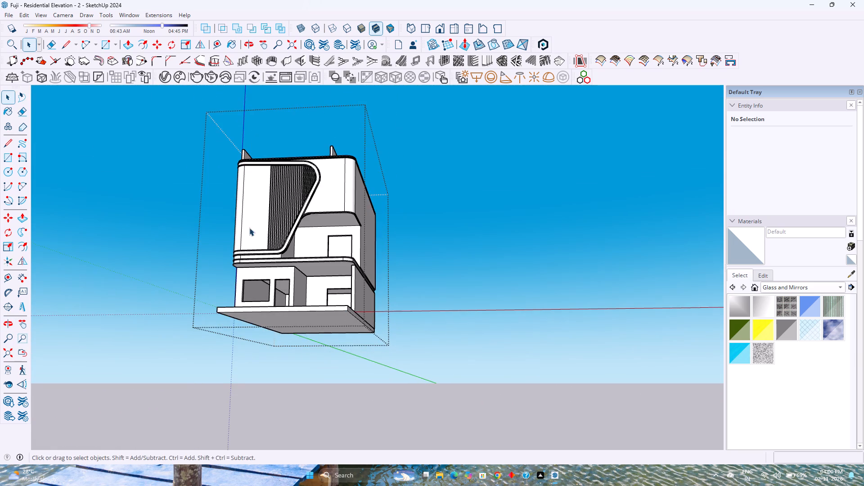
pyautogui.scroll(2, 241, 228)
pyautogui.scroll(6, 209, 207)
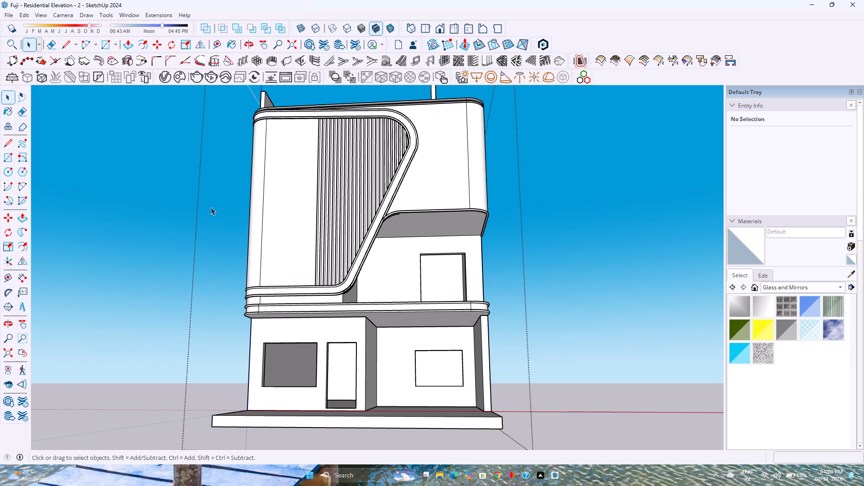
pyautogui.moveTo(552, 312); pyautogui.dragTo(501, 300, button='middle')
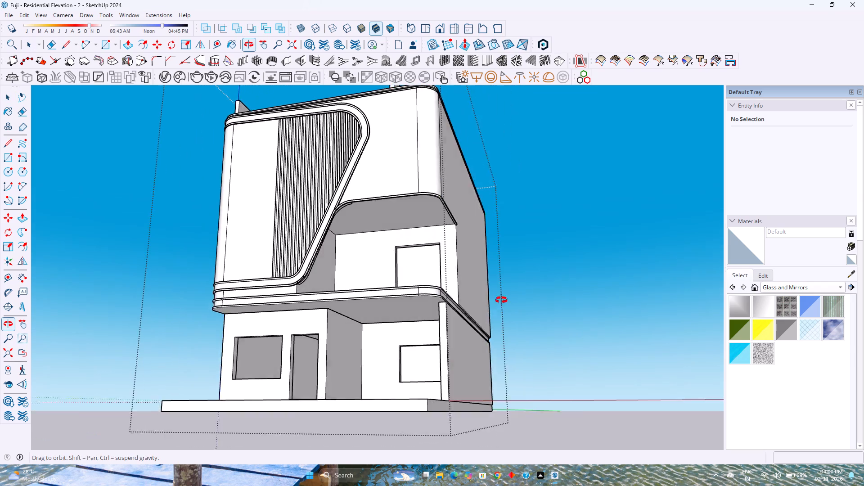
pyautogui.moveTo(501, 300); pyautogui.dragTo(481, 313, button='middle')
pyautogui.scroll(-3, 467, 300)
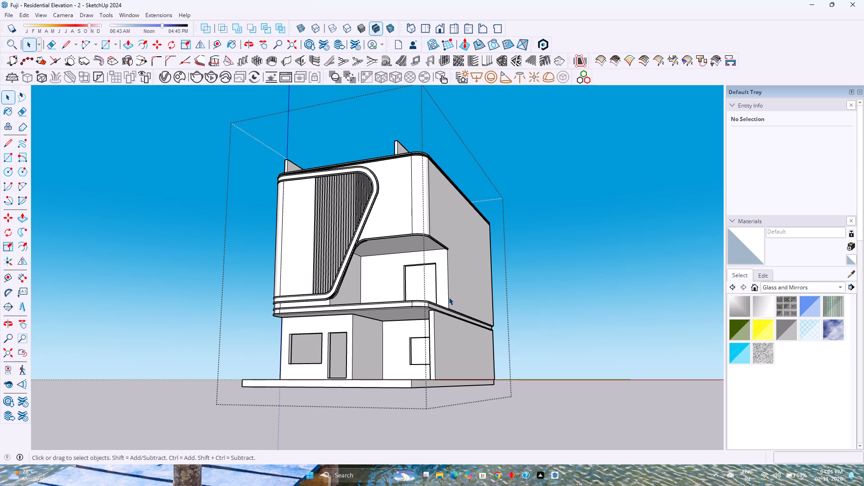
pyautogui.scroll(-3, 448, 303)
pyautogui.scroll(5, 448, 303)
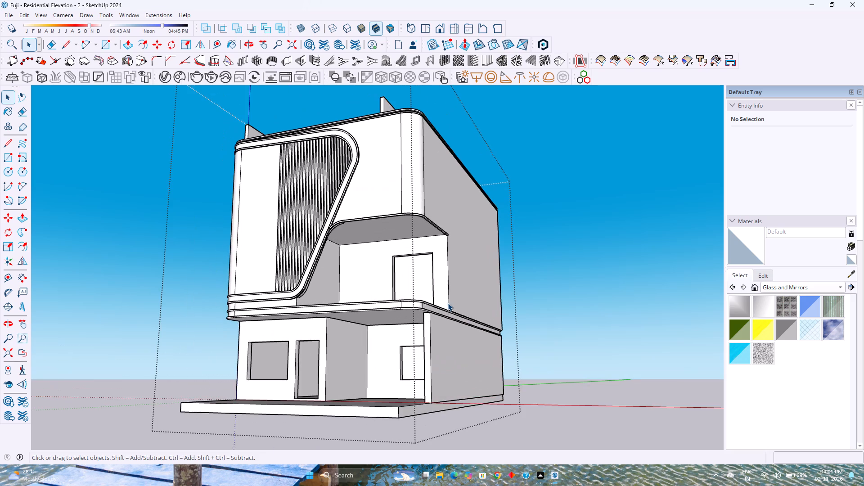
pyautogui.moveTo(449, 306); pyautogui.dragTo(423, 309, button='middle')
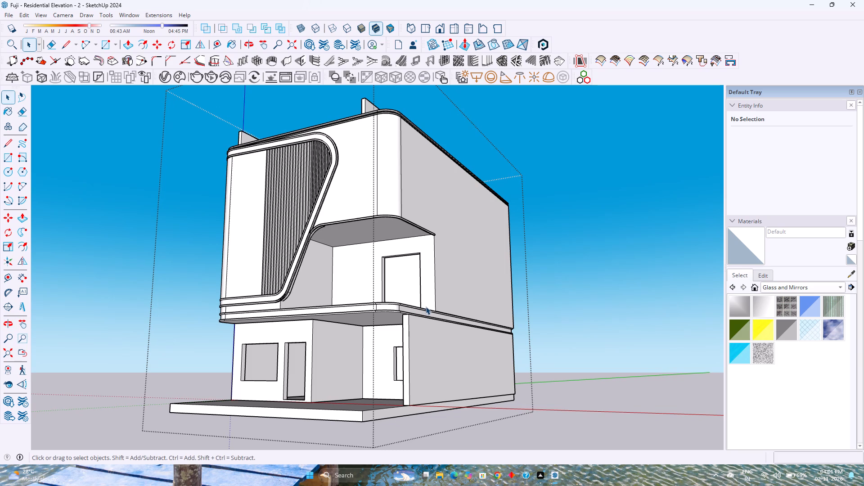
pyautogui.scroll(2, 427, 305)
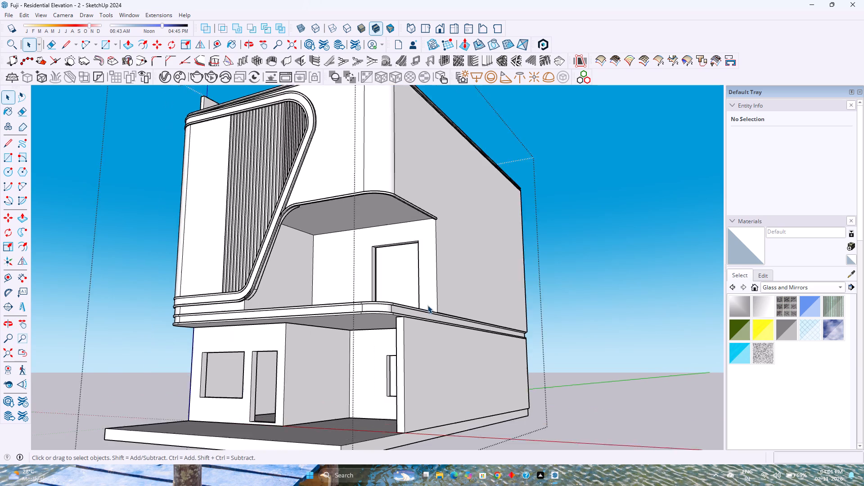
pyautogui.scroll(-2, 427, 305)
pyautogui.scroll(3, 427, 305)
pyautogui.scroll(-3, 427, 305)
pyautogui.scroll(2, 427, 305)
pyautogui.scroll(-4, 427, 305)
pyautogui.moveTo(414, 305); pyautogui.dragTo(427, 345, button='middle')
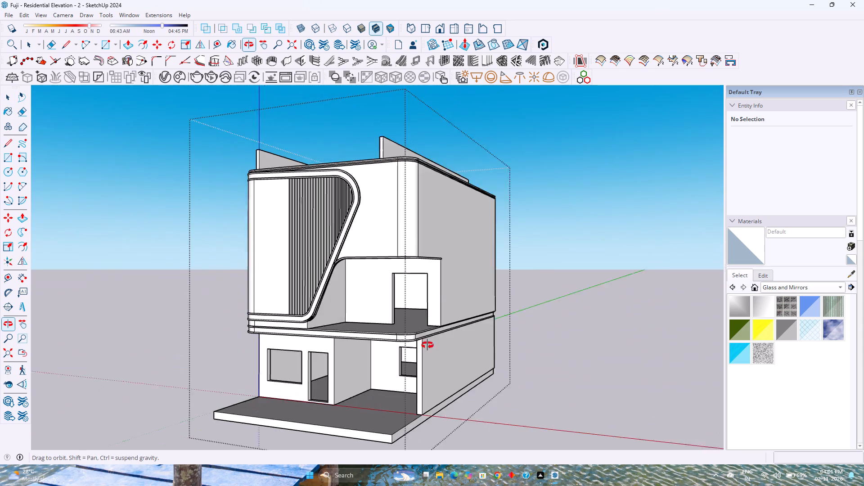
pyautogui.moveTo(427, 345); pyautogui.dragTo(419, 327, button='middle')
pyautogui.scroll(-3, 412, 315)
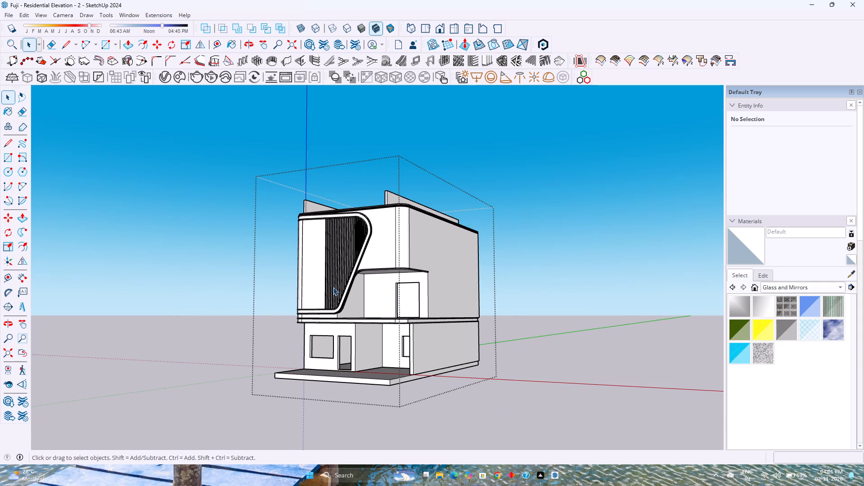
# Examine both long side walls, the slab bands and the point where the curved facade frame ends against the side wall.
pyautogui.scroll(4, 330, 286)
pyautogui.moveTo(329, 286); pyautogui.dragTo(228, 352, button='middle')
pyautogui.middleClick(226, 350)
pyautogui.moveTo(219, 331); pyautogui.dragTo(230, 324, button='middle')
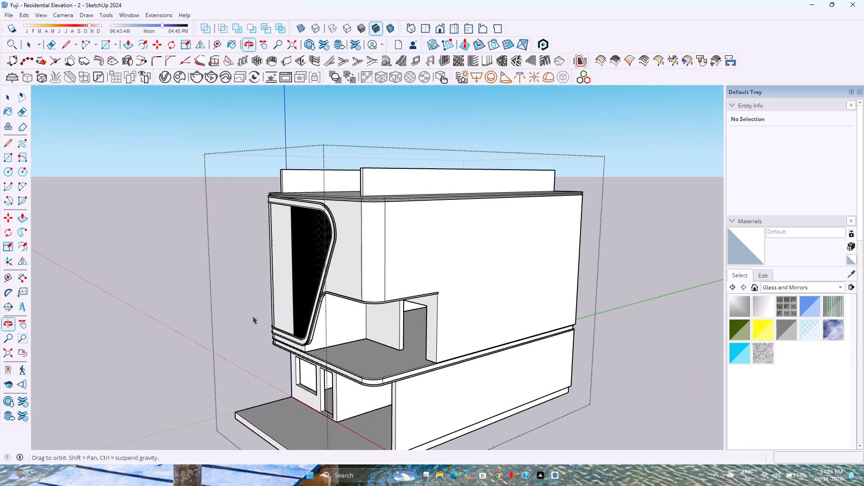
pyautogui.moveTo(271, 312); pyautogui.dragTo(663, 341, button='middle')
pyautogui.scroll(3, 395, 310)
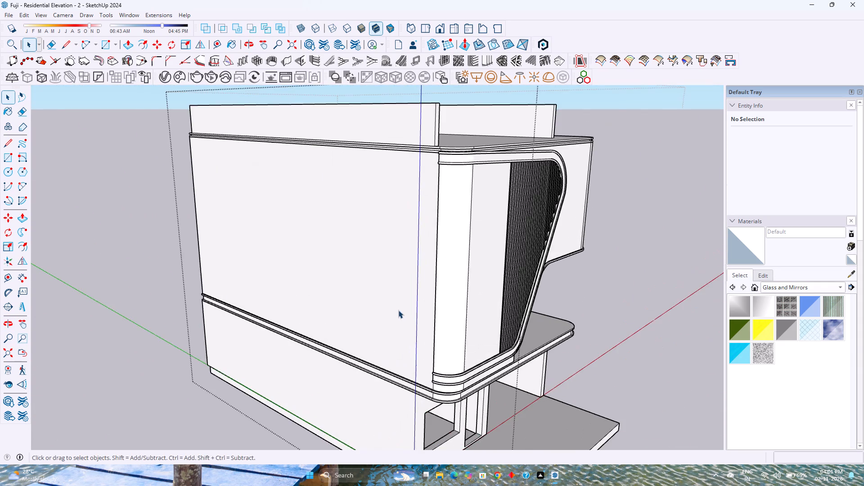
pyautogui.scroll(3, 398, 310)
pyautogui.moveTo(468, 329); pyautogui.dragTo(317, 298, button='middle')
pyautogui.scroll(-3, 316, 294)
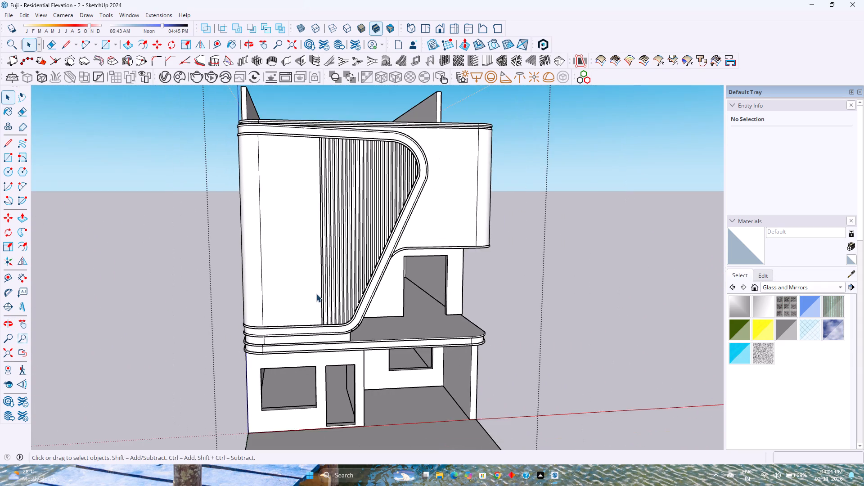
pyautogui.moveTo(349, 343); pyautogui.dragTo(334, 299, button='middle')
pyautogui.scroll(-2, 334, 299)
pyautogui.scroll(4, 334, 299)
pyautogui.scroll(-1, 334, 299)
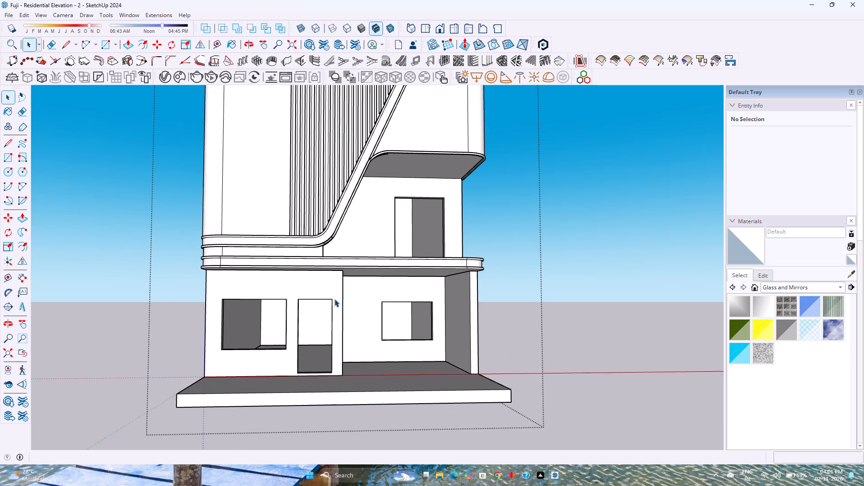
pyautogui.moveTo(342, 295); pyautogui.dragTo(608, 365, button='middle')
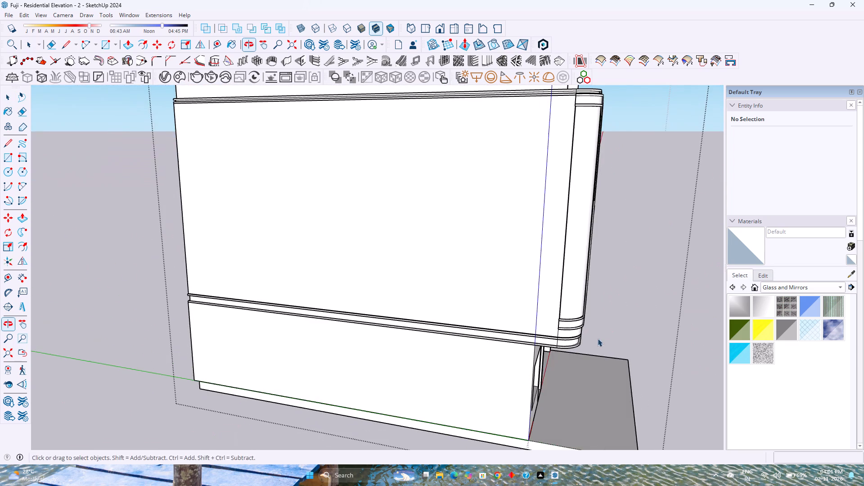
pyautogui.scroll(1, 556, 308)
pyautogui.moveTo(556, 308); pyautogui.dragTo(667, 361, button='middle')
pyautogui.scroll(8, 624, 320)
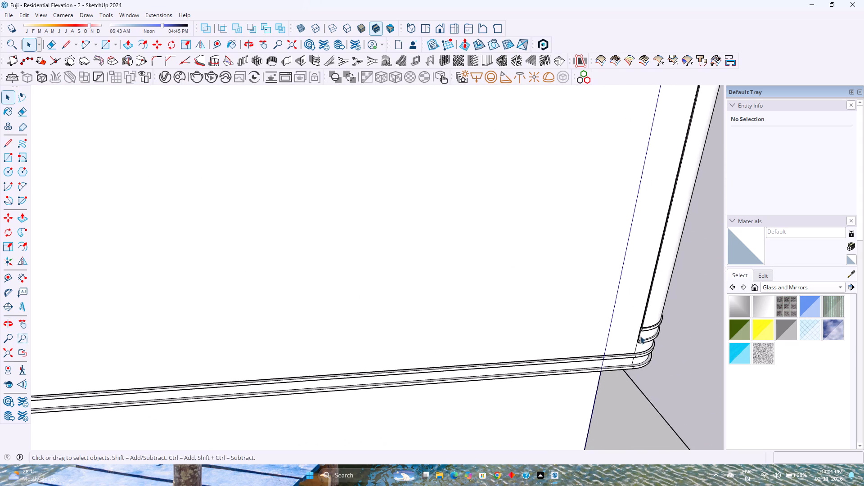
pyautogui.scroll(19, 640, 336)
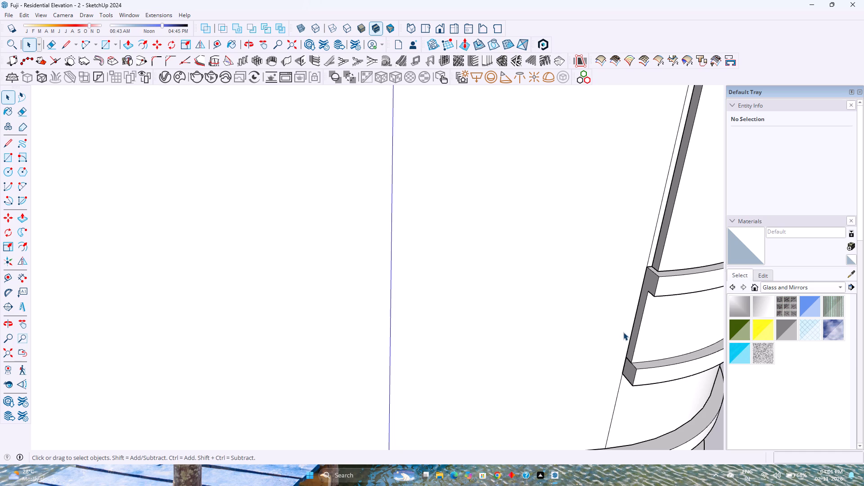
pyautogui.scroll(-3, 623, 332)
pyautogui.scroll(3, 623, 332)
pyautogui.scroll(-10, 622, 332)
pyautogui.moveTo(612, 335); pyautogui.dragTo(465, 303, button='middle')
pyautogui.middleClick(463, 303)
pyautogui.scroll(-4, 458, 302)
pyautogui.moveTo(542, 355); pyautogui.dragTo(250, 261, button='middle')
pyautogui.scroll(-13, 251, 261)
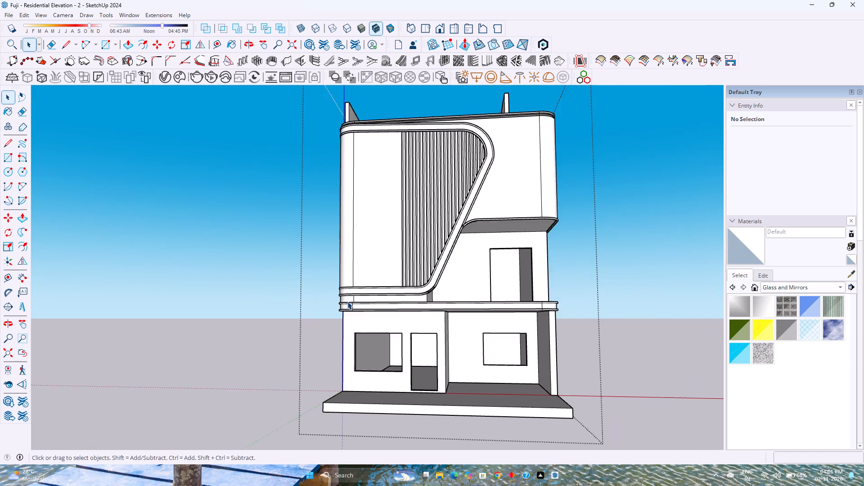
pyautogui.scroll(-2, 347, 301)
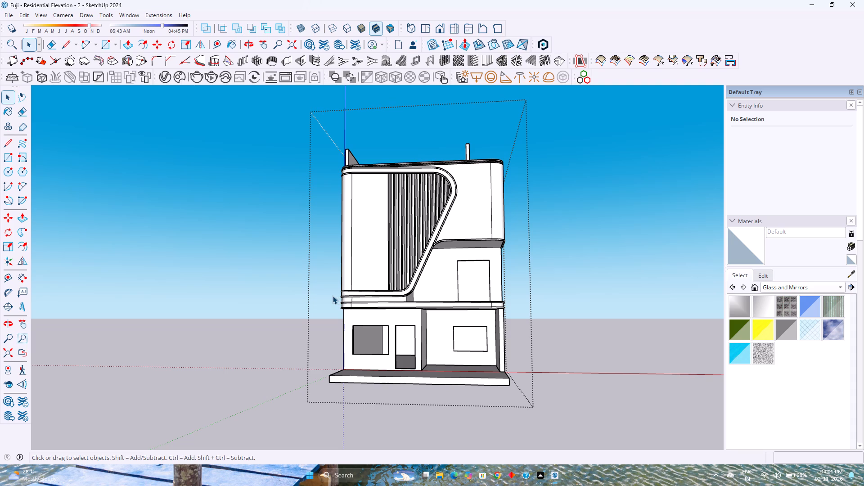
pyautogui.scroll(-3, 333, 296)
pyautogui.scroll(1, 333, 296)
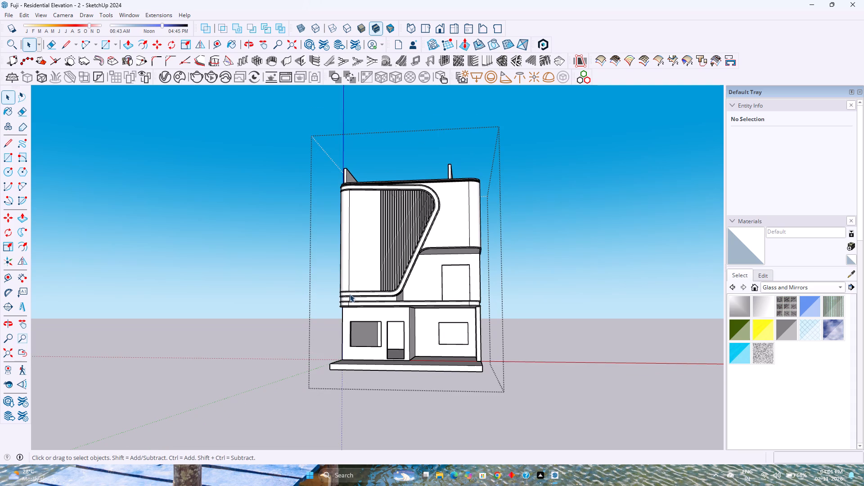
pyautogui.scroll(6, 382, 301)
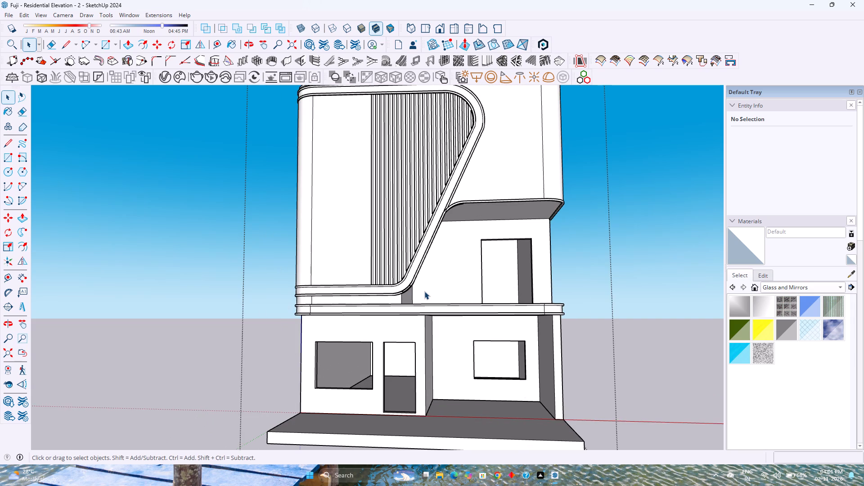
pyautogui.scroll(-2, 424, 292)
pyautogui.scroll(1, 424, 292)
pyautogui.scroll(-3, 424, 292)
# Examine the front, balcony recess and ground-floor side wall with its plinth from raised and low angles.
pyautogui.moveTo(555, 297); pyautogui.dragTo(492, 365, button='middle')
pyautogui.scroll(3, 490, 351)
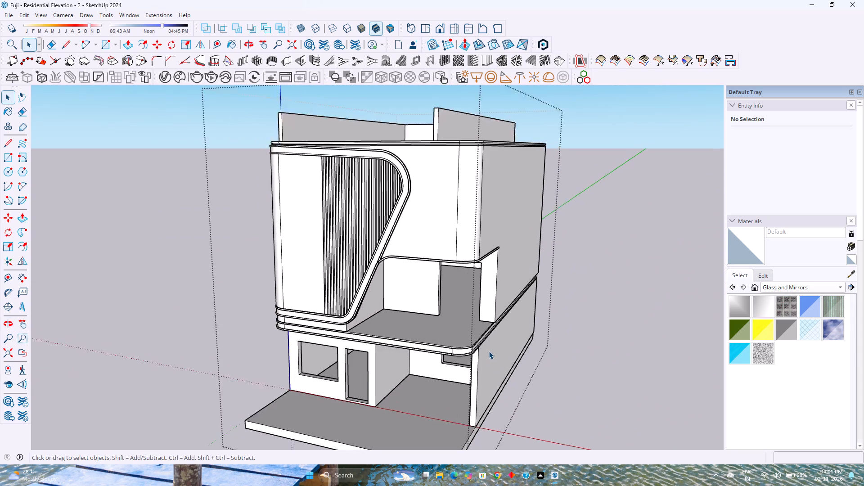
pyautogui.moveTo(474, 355); pyautogui.dragTo(448, 302, button='middle')
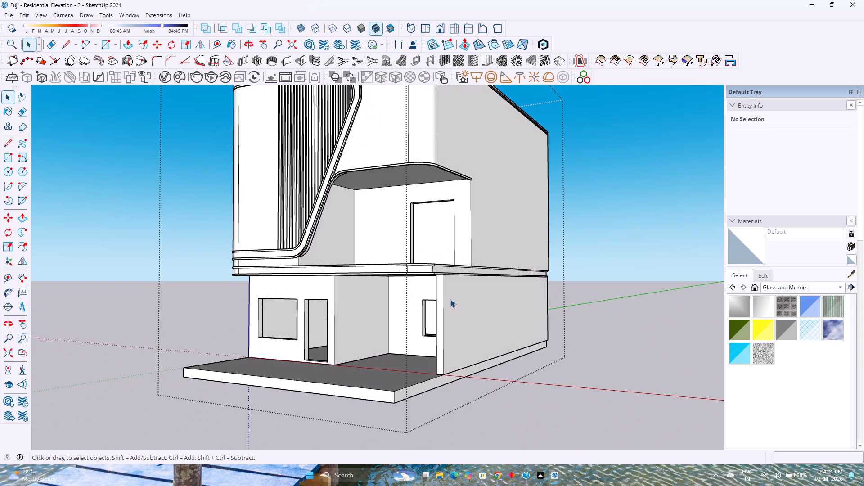
pyautogui.moveTo(455, 300); pyautogui.dragTo(431, 341, button='middle')
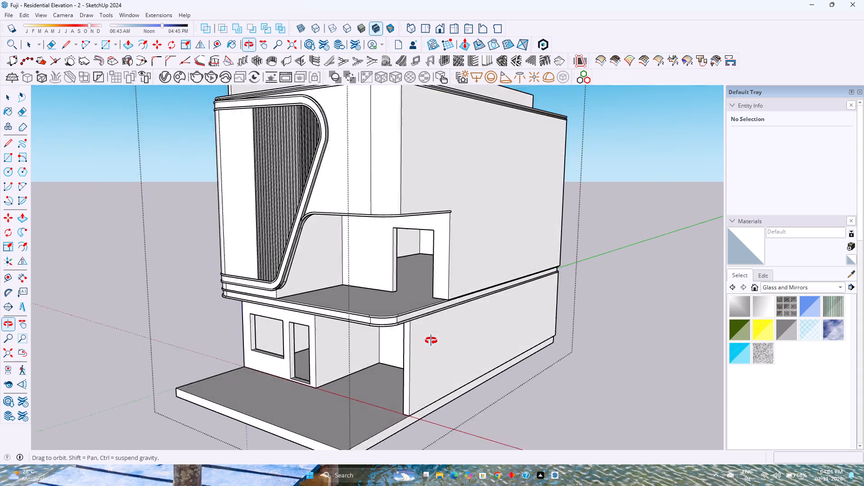
pyautogui.moveTo(431, 341); pyautogui.dragTo(410, 307, button='middle')
pyautogui.scroll(3, 498, 364)
pyautogui.moveTo(448, 359); pyautogui.dragTo(520, 322, button='middle')
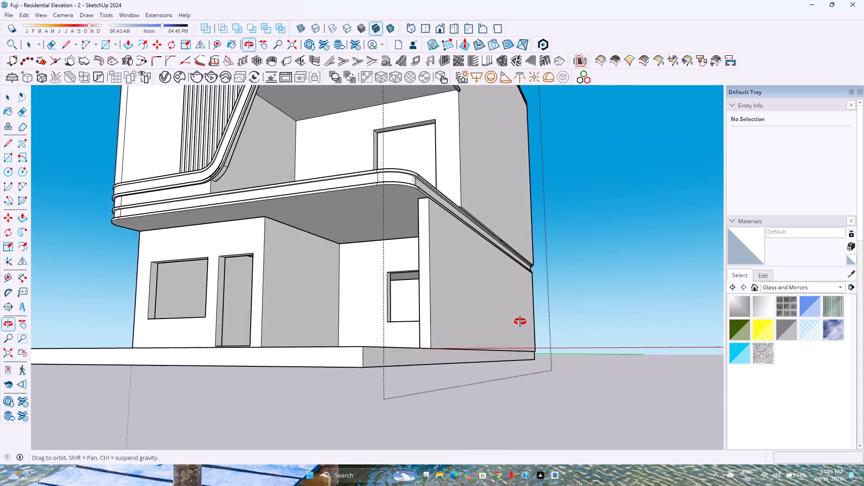
pyautogui.moveTo(520, 322); pyautogui.dragTo(452, 342, button='middle')
pyautogui.middleClick(452, 342)
# Push/Pull the plinth's rear end face 9" outward inside its group, flush with the rear wall above.
pyautogui.scroll(1, 453, 342)
pyautogui.scroll(1, 549, 354)
pyautogui.scroll(2, 603, 357)
pyautogui.moveTo(602, 357); pyautogui.dragTo(357, 320, button='middle')
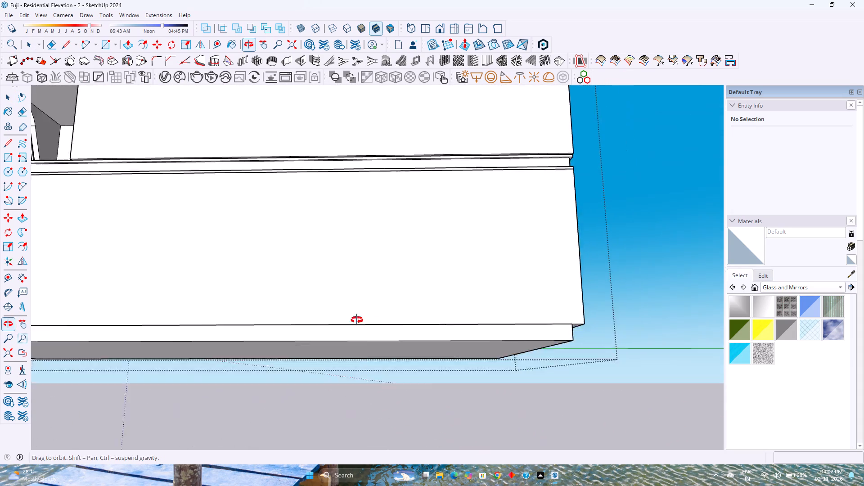
pyautogui.moveTo(357, 320); pyautogui.dragTo(272, 316, button='middle')
pyautogui.scroll(1, 420, 333)
pyautogui.doubleClick(438, 315)
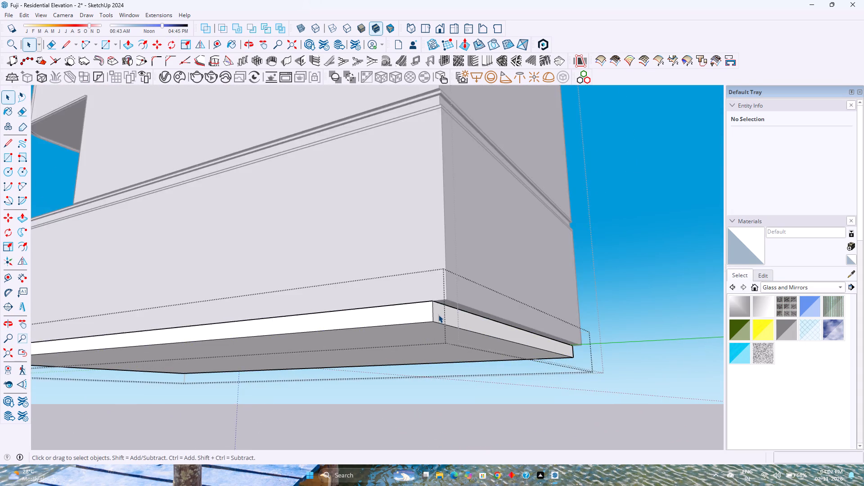
pyautogui.scroll(3, 439, 315)
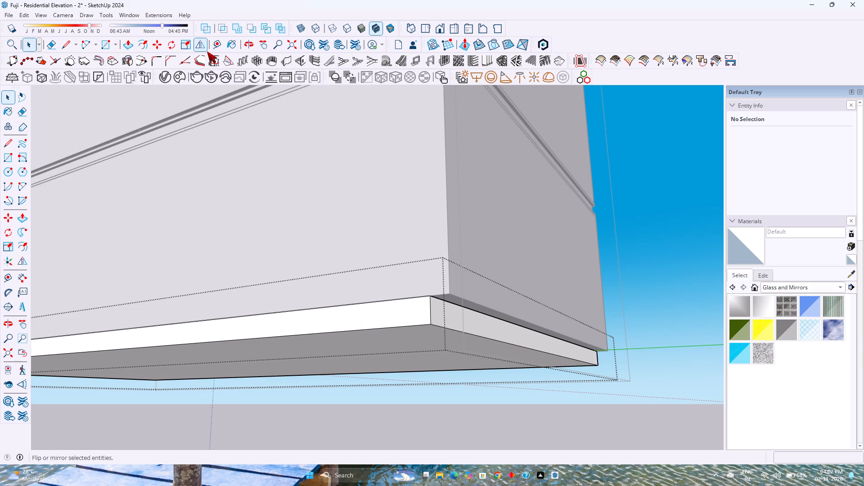
pyautogui.click(131, 45)
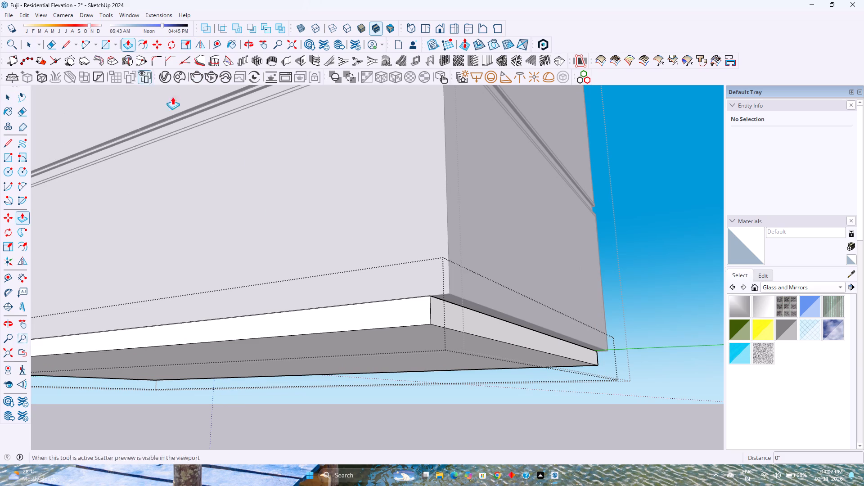
pyautogui.click(477, 326)
pyautogui.click(471, 264)
pyautogui.scroll(-4, 432, 285)
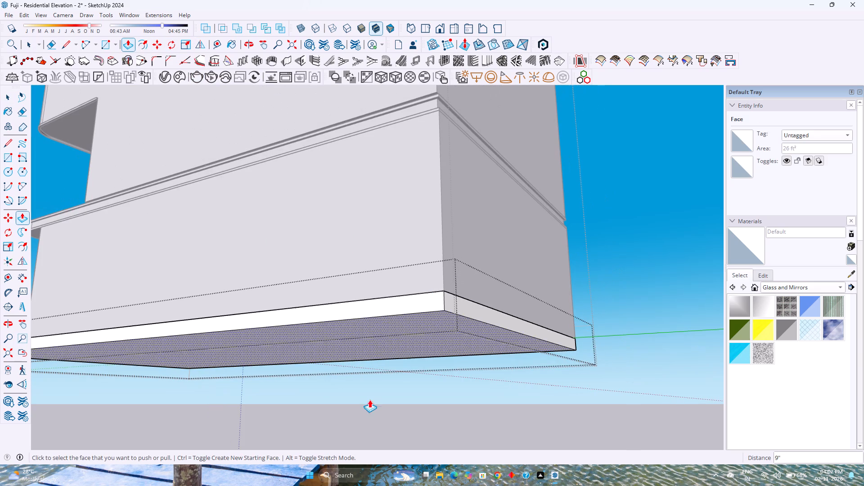
pyautogui.click(352, 418)
pyautogui.rightClick(343, 405)
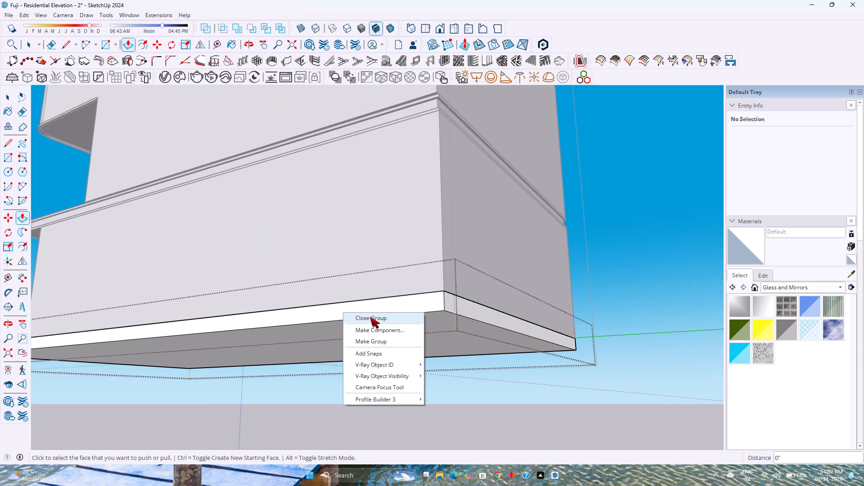
pyautogui.click(370, 317)
# Save the model with the corrected plinth.
pyautogui.scroll(-3, 327, 360)
pyautogui.moveTo(340, 368); pyautogui.dragTo(544, 409, button='middle')
pyautogui.scroll(-4, 568, 391)
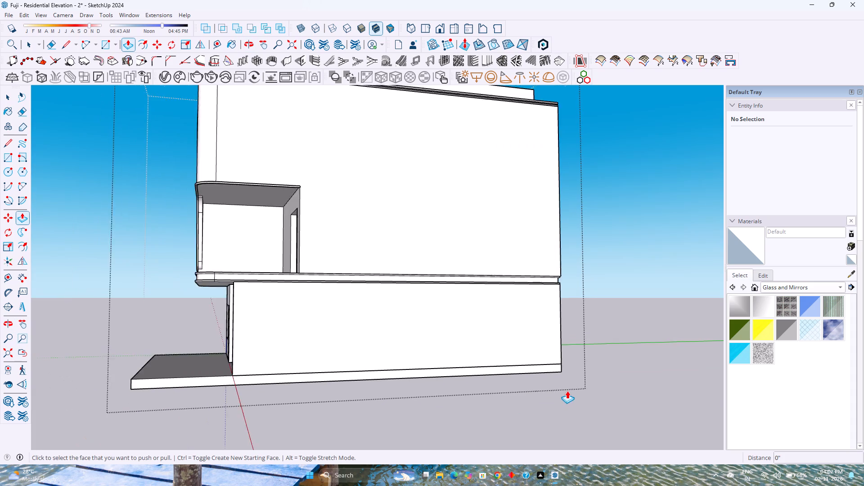
pyautogui.scroll(-2, 567, 391)
pyautogui.moveTo(462, 337); pyautogui.dragTo(603, 358, button='middle')
pyautogui.middleClick(603, 358)
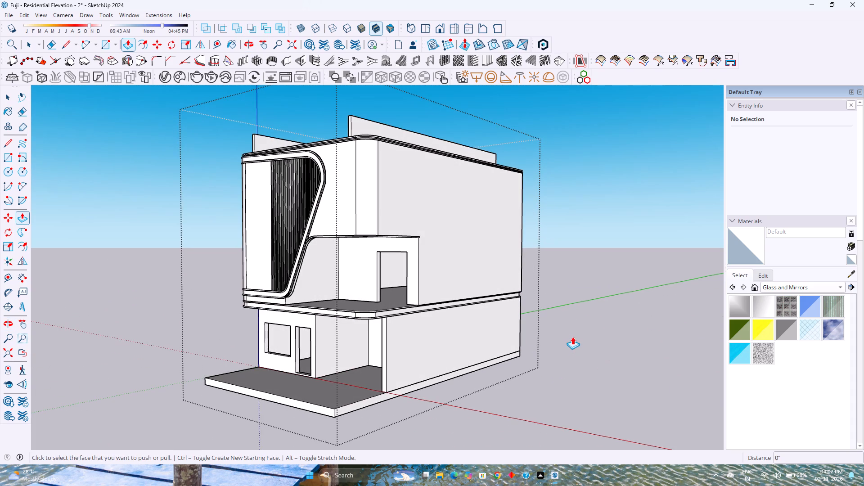
pyautogui.hotkey('ctrl', 's')
# Examine the front elevation, balcony recess and front platform up close and at a distance, from the front corner.
pyautogui.scroll(-4, 499, 359)
pyautogui.scroll(1, 499, 359)
pyautogui.scroll(-3, 503, 358)
pyautogui.scroll(4, 480, 366)
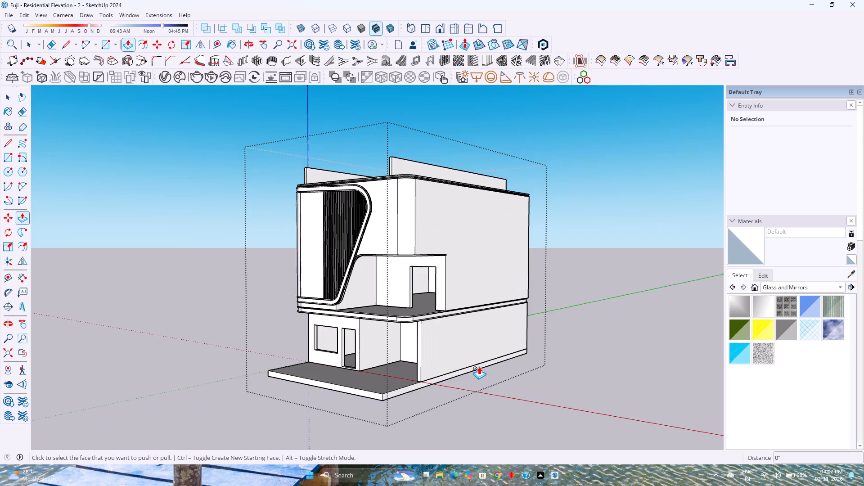
pyautogui.scroll(1, 479, 366)
pyautogui.moveTo(400, 380); pyautogui.dragTo(491, 364, button='middle')
pyautogui.middleClick(491, 364)
pyautogui.scroll(3, 481, 364)
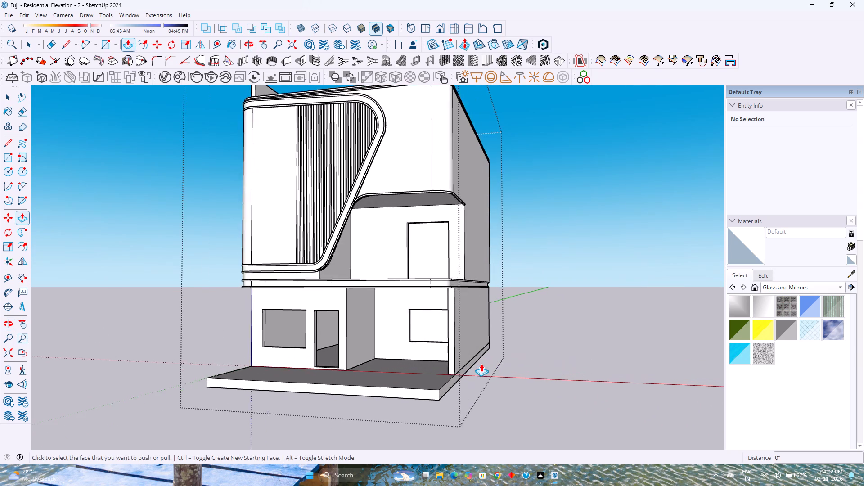
pyautogui.scroll(-4, 481, 364)
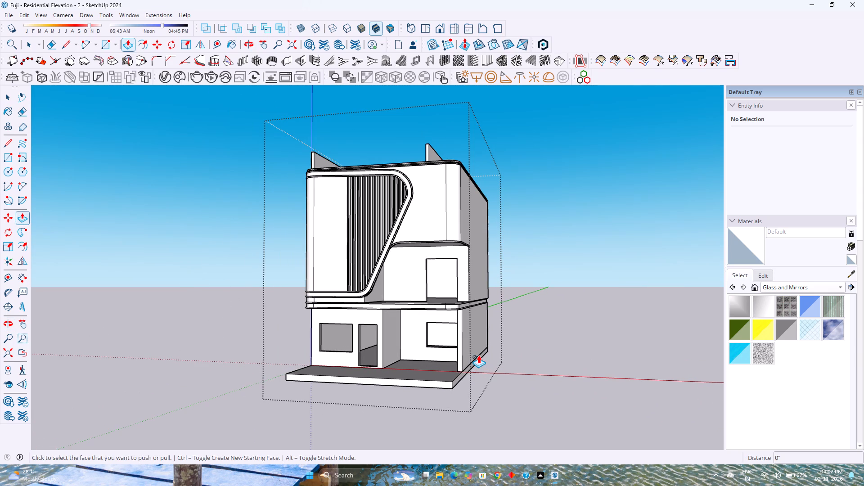
pyautogui.moveTo(486, 344); pyautogui.dragTo(531, 346, button='middle')
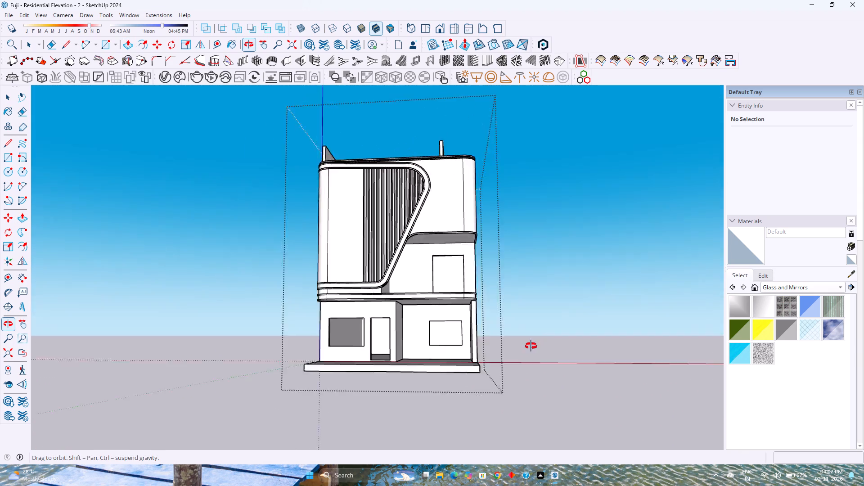
pyautogui.moveTo(531, 346); pyautogui.dragTo(450, 354, button='middle')
pyautogui.scroll(-3, 449, 346)
pyautogui.scroll(8, 449, 346)
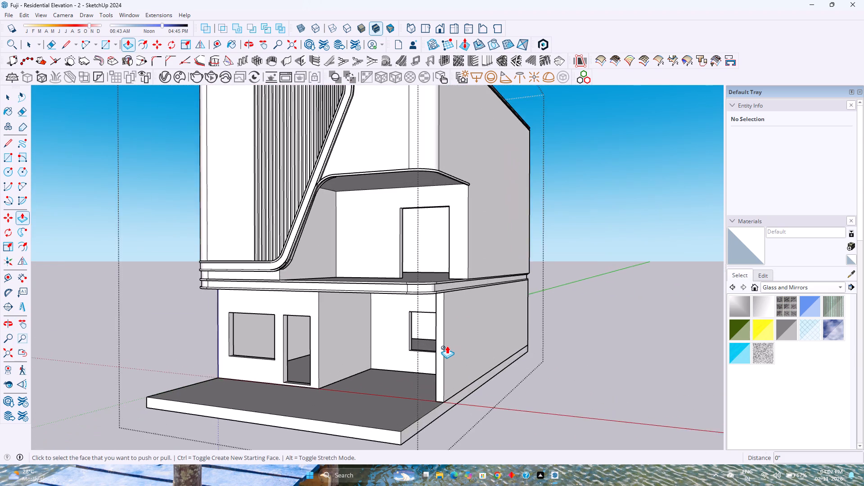
pyautogui.scroll(3, 447, 346)
pyautogui.scroll(-10, 447, 346)
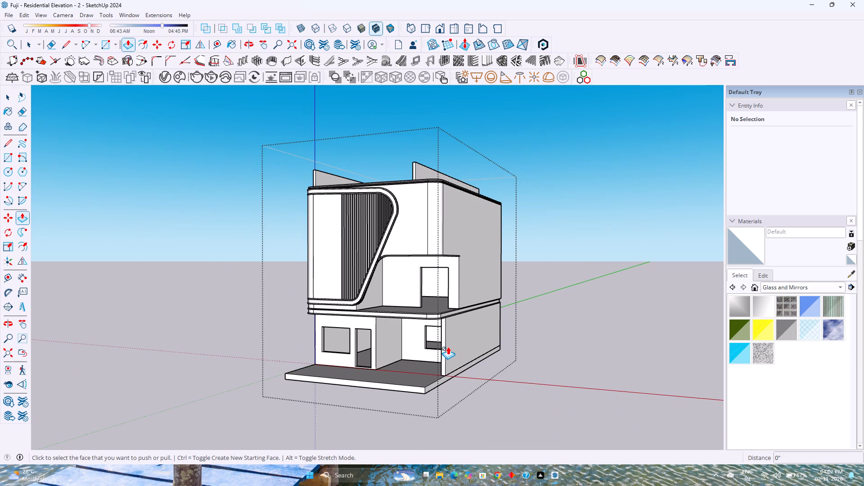
pyautogui.press('space')
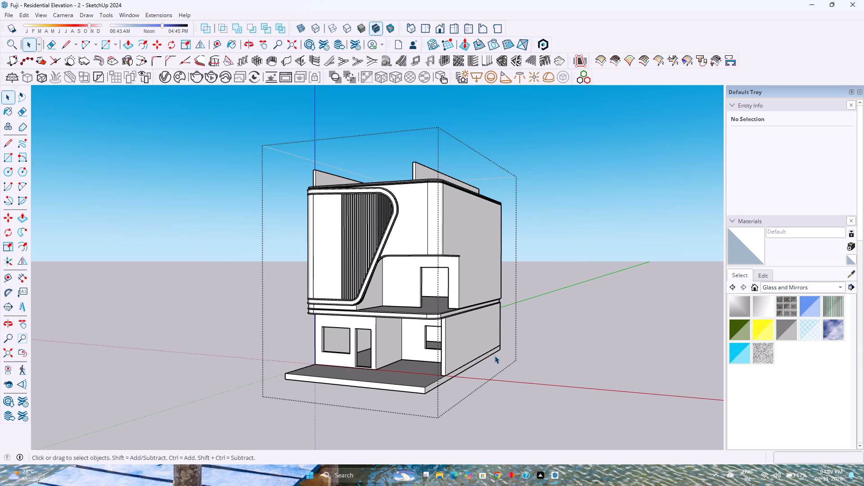
# Examine the building's underside, roof with parapets, and front corner from below, above and eye level.
pyautogui.moveTo(432, 349); pyautogui.dragTo(463, 276, button='middle')
pyautogui.middleClick(465, 274)
pyautogui.middleClick(468, 272)
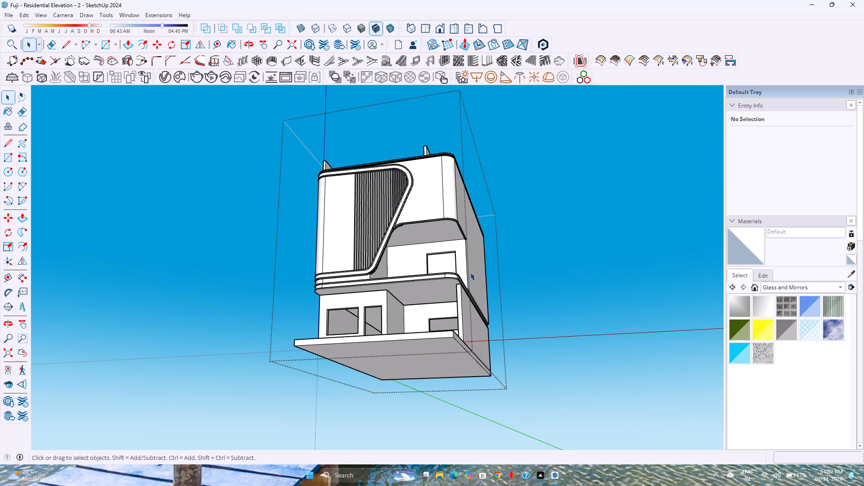
pyautogui.scroll(-4, 477, 280)
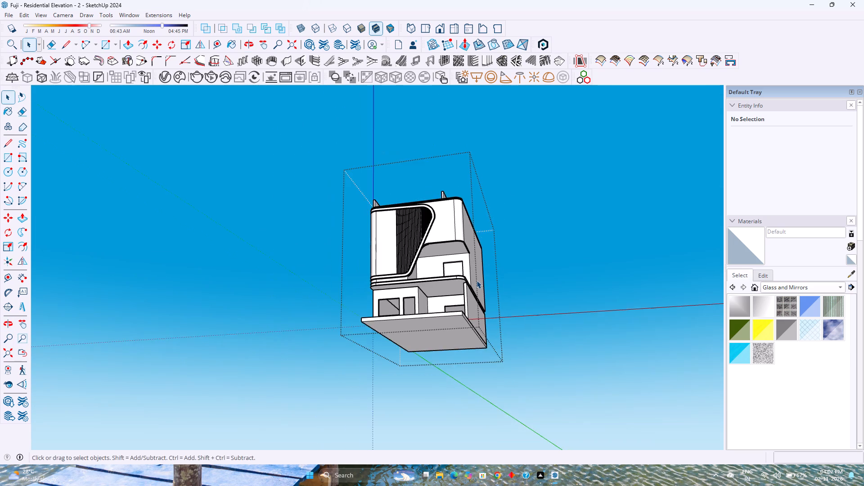
pyautogui.moveTo(477, 280); pyautogui.dragTo(455, 328, button='middle')
pyautogui.moveTo(459, 340); pyautogui.dragTo(402, 342, button='middle')
pyautogui.middleClick(402, 342)
pyautogui.moveTo(413, 320); pyautogui.dragTo(573, 421, button='middle')
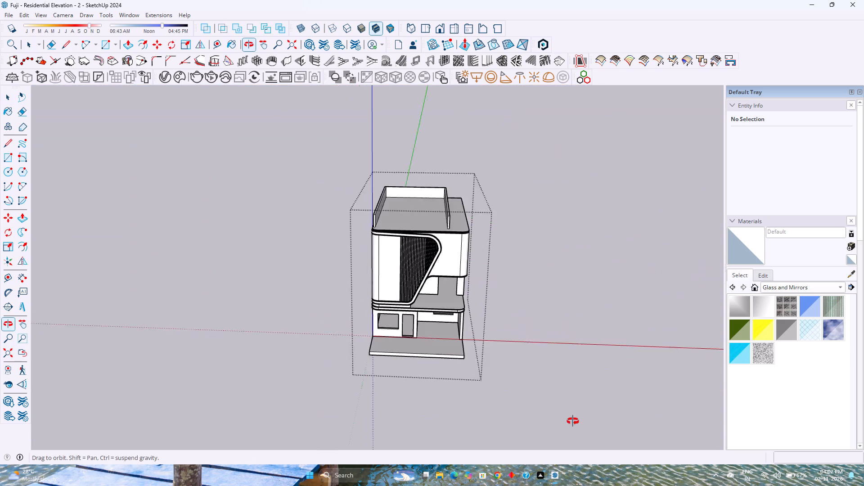
pyautogui.moveTo(573, 421); pyautogui.dragTo(656, 365, button='middle')
pyautogui.moveTo(653, 360); pyautogui.dragTo(649, 355, button='middle')
pyautogui.moveTo(548, 322); pyautogui.dragTo(359, 308, button='middle')
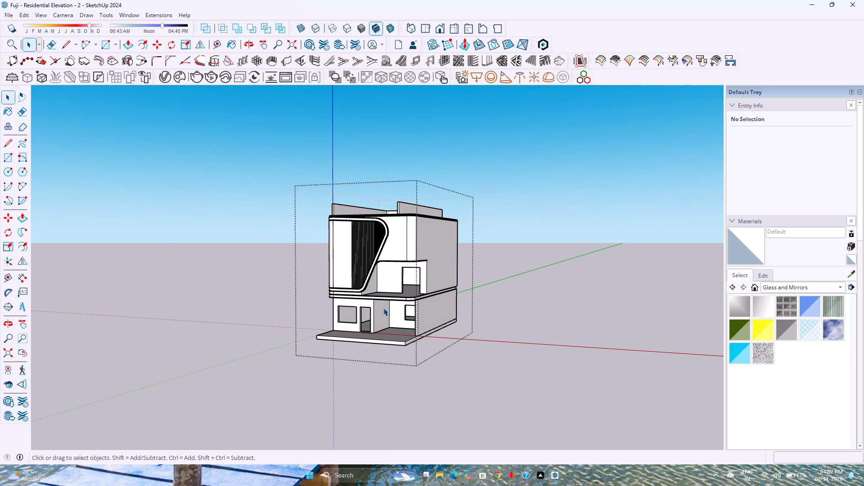
# Examine the front and side walls together from the front corner, at close and far range and from low down.
pyautogui.scroll(6, 384, 308)
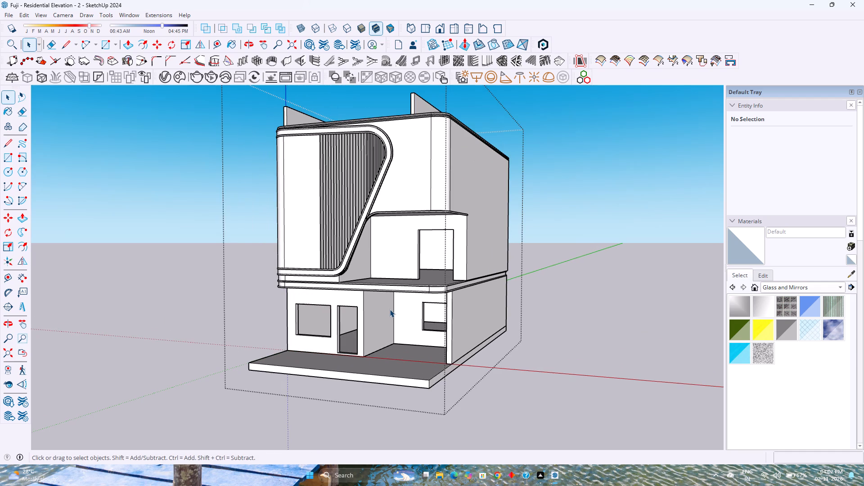
pyautogui.scroll(-2, 390, 309)
pyautogui.scroll(2, 390, 309)
pyautogui.scroll(-2, 390, 309)
pyautogui.moveTo(403, 340); pyautogui.dragTo(370, 302, button='middle')
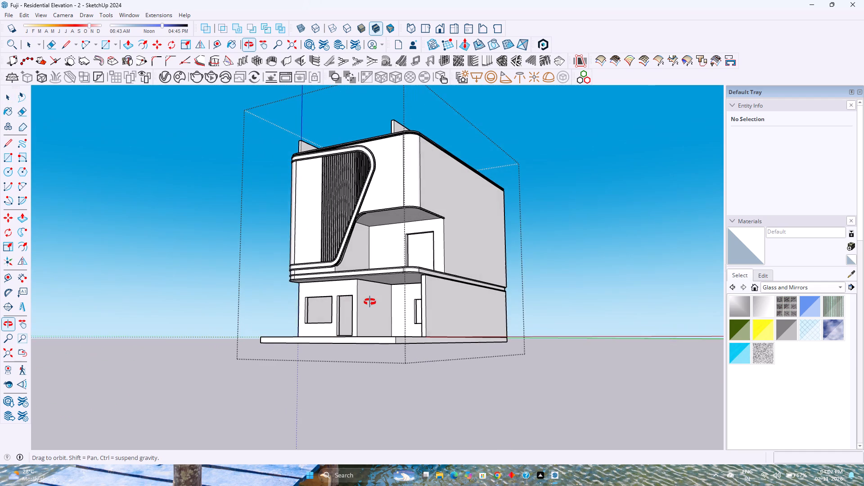
pyautogui.moveTo(370, 302); pyautogui.dragTo(369, 302, button='middle')
pyautogui.scroll(-5, 369, 302)
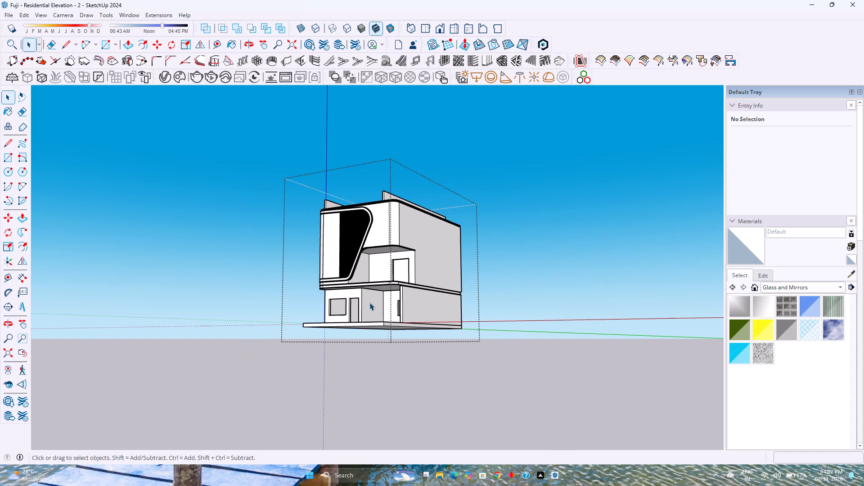
pyautogui.scroll(-5, 369, 302)
pyautogui.scroll(3, 369, 302)
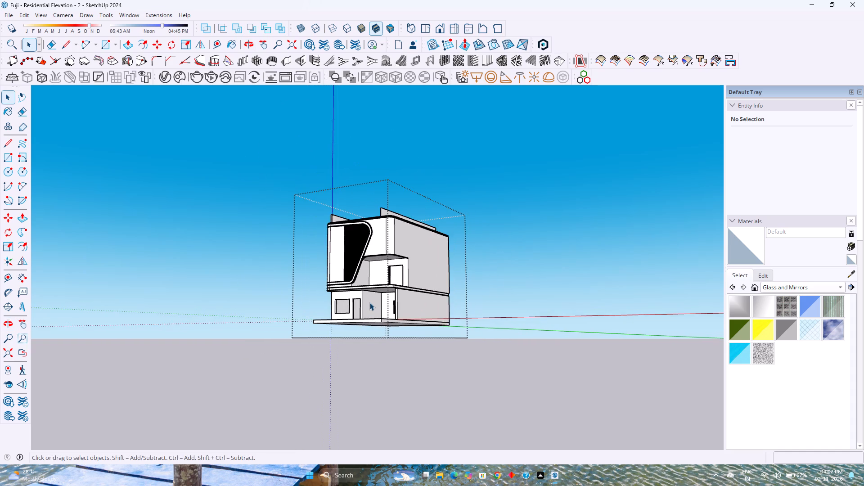
pyautogui.scroll(3, 369, 302)
pyautogui.moveTo(369, 301); pyautogui.dragTo(414, 330, button='middle')
pyautogui.middleClick(414, 330)
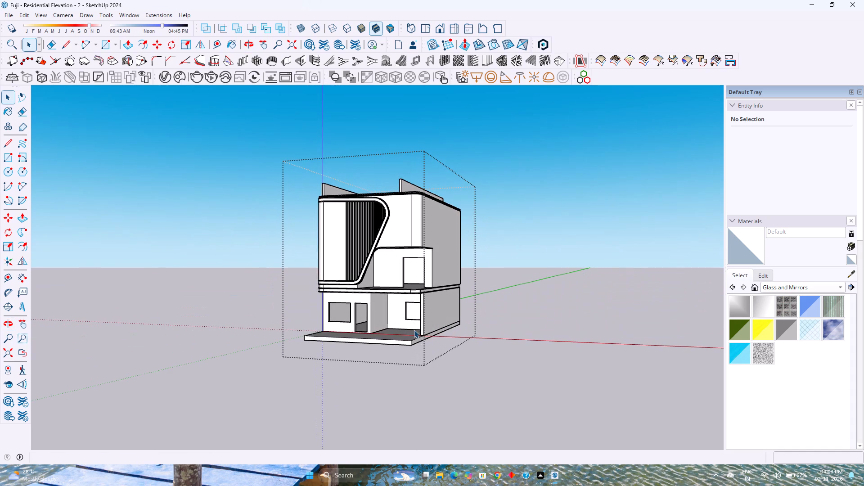
# Examine the building's overall massing from the front and the side, checking the facade frame, slab bands and platform.
pyautogui.moveTo(390, 313); pyautogui.dragTo(385, 300, button='middle')
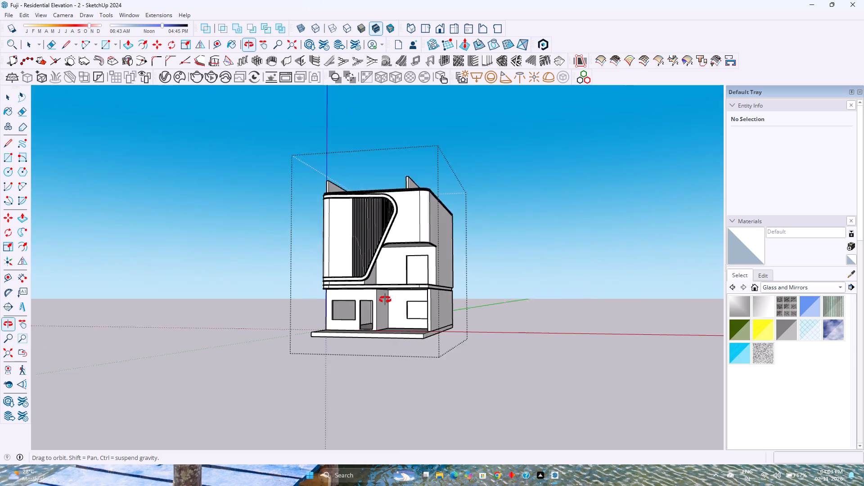
pyautogui.moveTo(385, 300); pyautogui.dragTo(415, 414, button='middle')
pyautogui.moveTo(419, 416); pyautogui.dragTo(489, 340, button='middle')
pyautogui.moveTo(463, 329); pyautogui.dragTo(283, 332, button='middle')
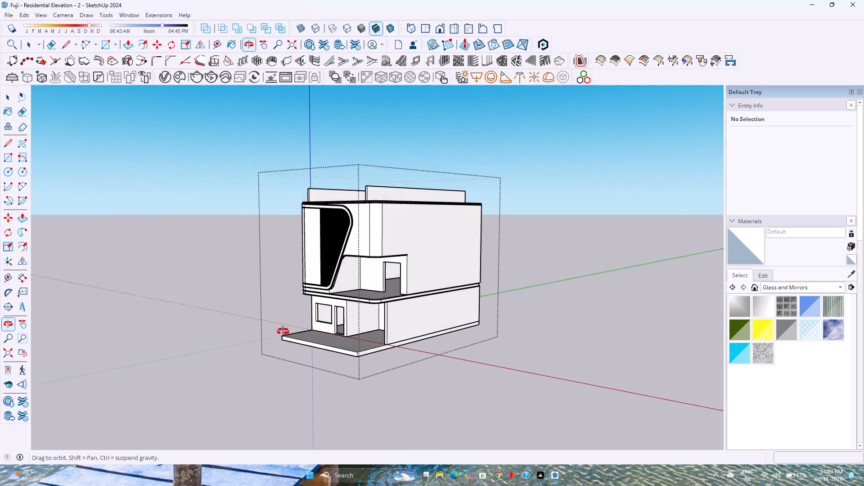
pyautogui.moveTo(283, 332); pyautogui.dragTo(511, 326, button='middle')
pyautogui.moveTo(511, 326); pyautogui.dragTo(618, 333, button='middle')
pyautogui.moveTo(618, 333); pyautogui.dragTo(355, 340, button='middle')
pyautogui.moveTo(355, 340); pyautogui.dragTo(332, 341, button='middle')
pyautogui.moveTo(300, 342); pyautogui.dragTo(289, 342, button='middle')
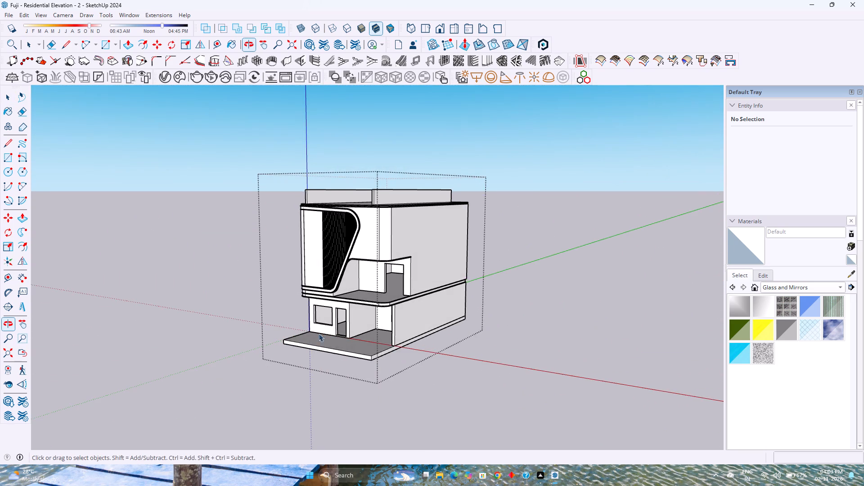
pyautogui.scroll(4, 359, 329)
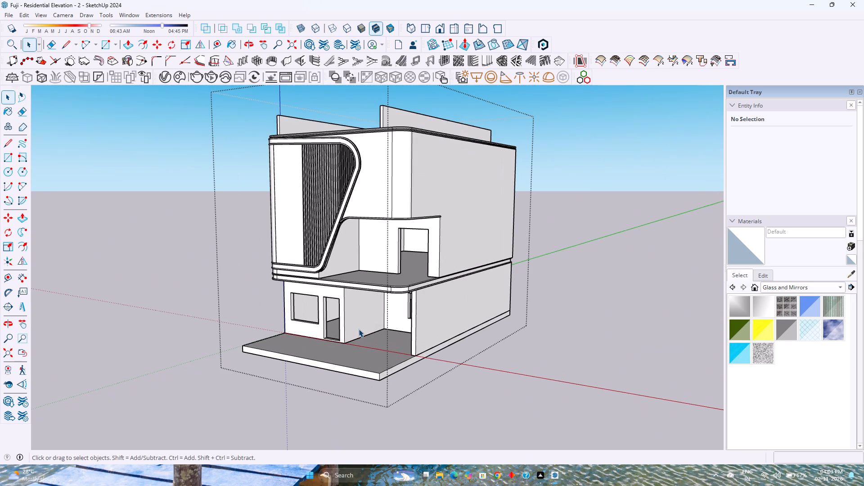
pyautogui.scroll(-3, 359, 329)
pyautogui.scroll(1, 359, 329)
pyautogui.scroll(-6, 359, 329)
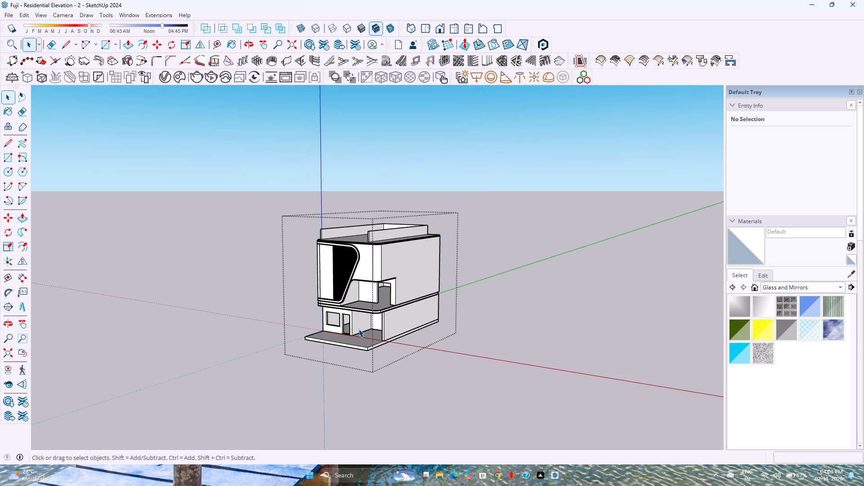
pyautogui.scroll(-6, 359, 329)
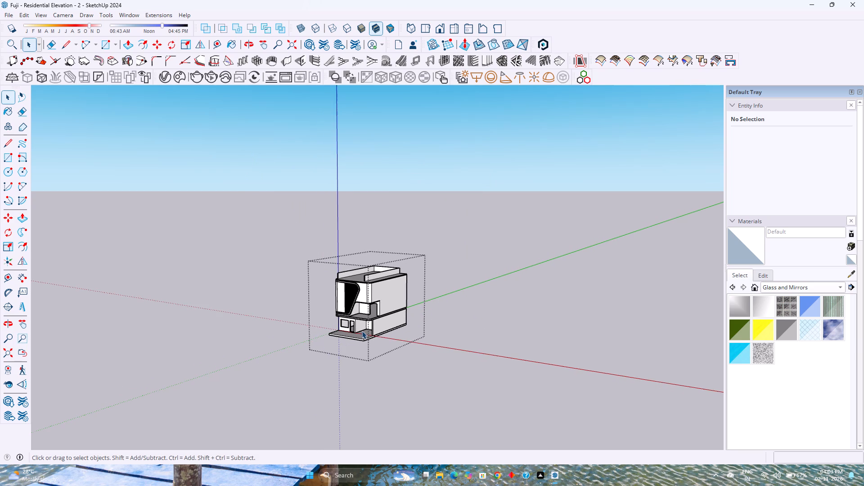
# Examine the whole building from far off and the front facade with balcony and platform at closer range.
pyautogui.scroll(-7, 362, 331)
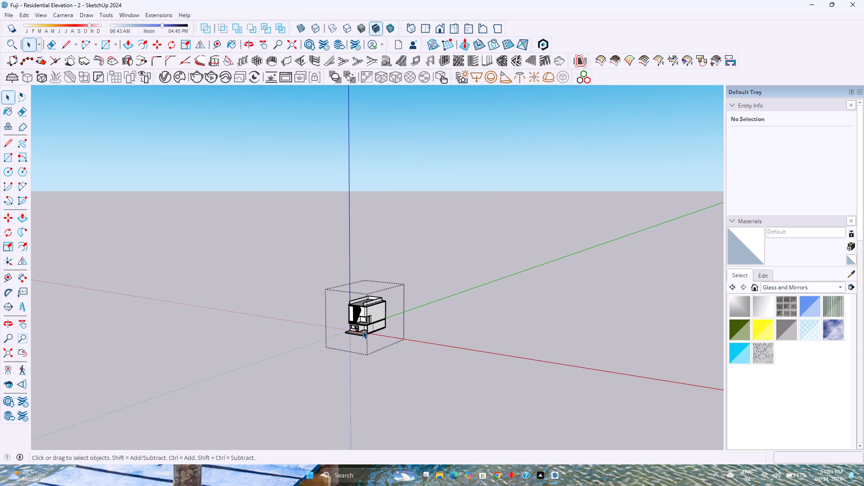
pyautogui.scroll(-1, 363, 331)
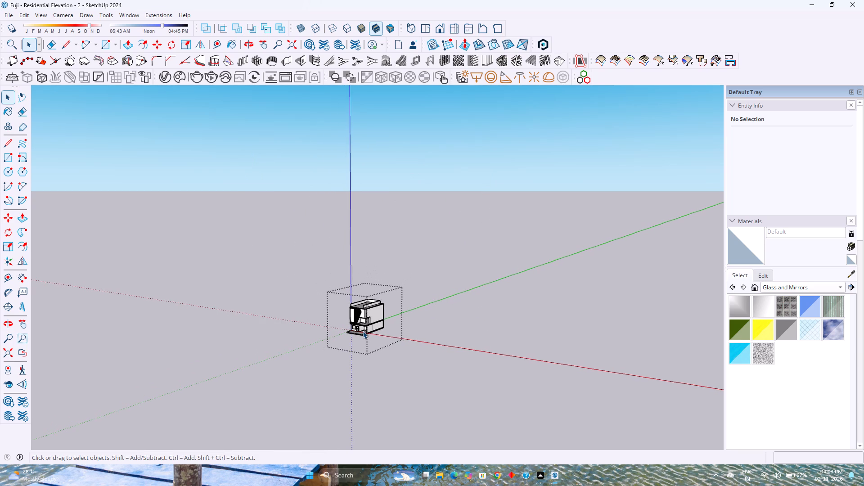
pyautogui.scroll(-1, 363, 331)
pyautogui.scroll(1, 363, 331)
pyautogui.scroll(-10, 363, 331)
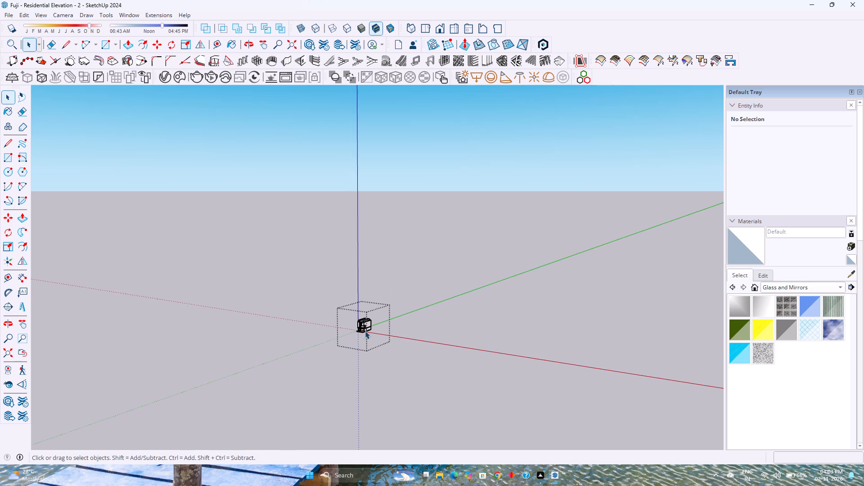
pyautogui.scroll(-6, 365, 331)
pyautogui.scroll(20, 365, 331)
pyautogui.scroll(2, 365, 331)
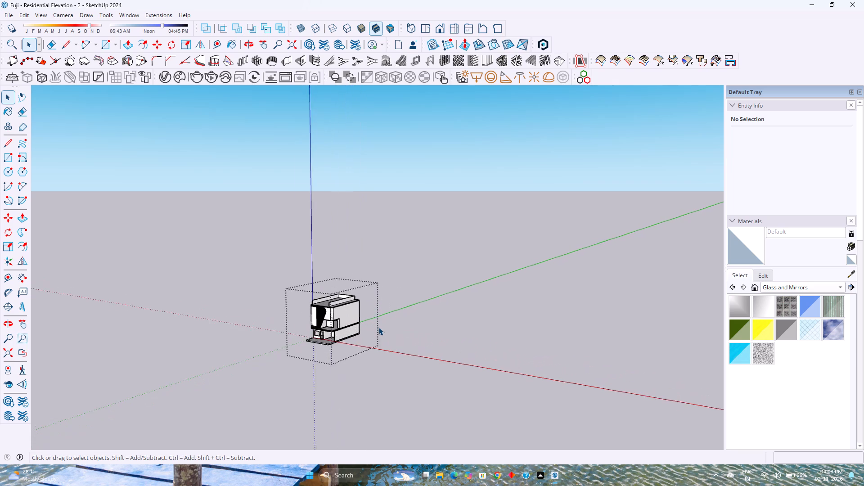
pyautogui.scroll(2, 378, 327)
pyautogui.scroll(2, 302, 324)
pyautogui.moveTo(304, 324); pyautogui.dragTo(386, 279, button='middle')
pyautogui.scroll(5, 324, 301)
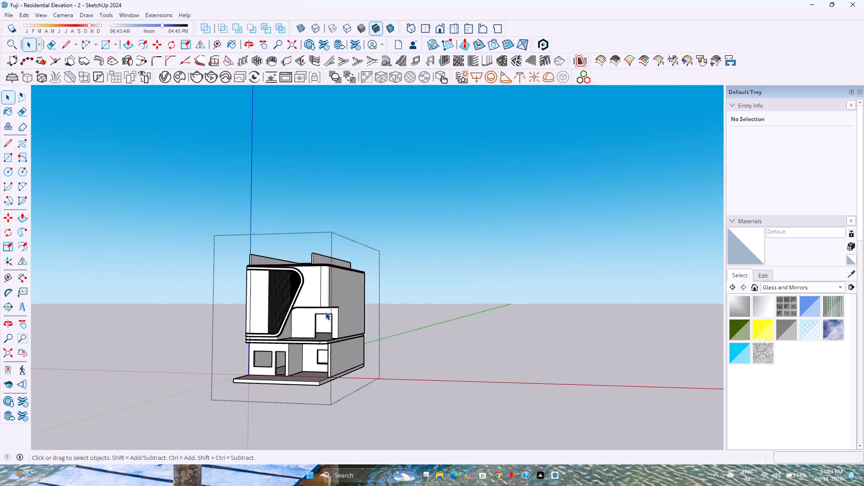
pyautogui.scroll(6, 325, 312)
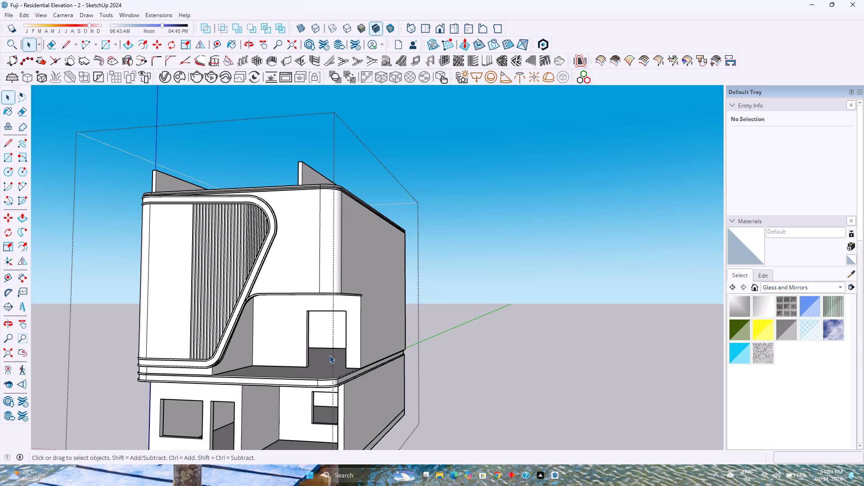
# Examine the balcony recess, rounded slab corner and side wall from low, side and raised viewpoints.
pyautogui.moveTo(274, 370); pyautogui.dragTo(266, 374, button='middle')
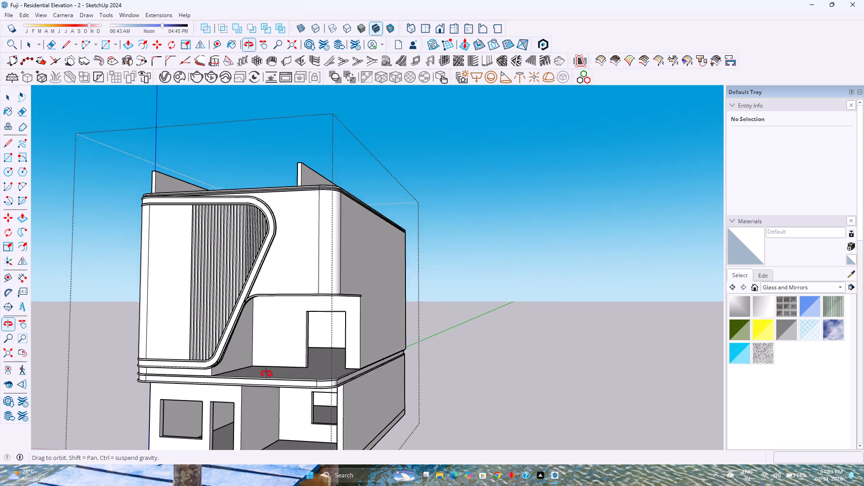
pyautogui.moveTo(266, 374); pyautogui.dragTo(231, 387, button='middle')
pyautogui.middleClick(231, 387)
pyautogui.middleClick(231, 387)
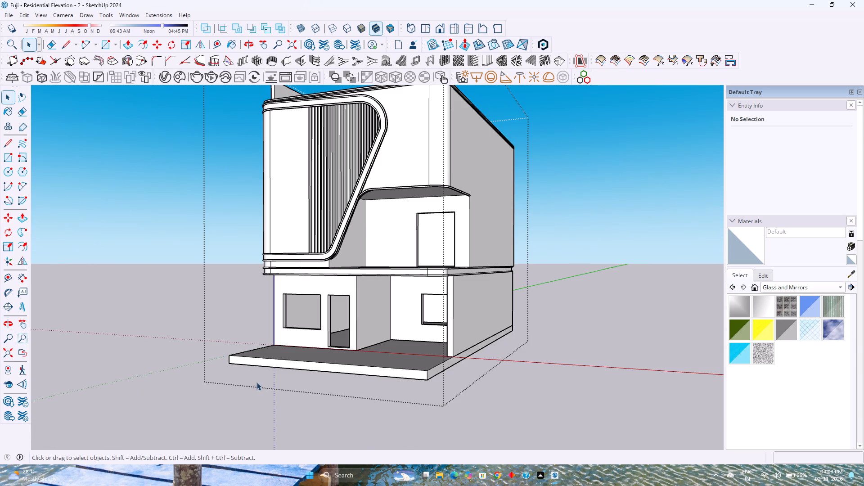
pyautogui.moveTo(365, 362); pyautogui.dragTo(192, 443, button='middle')
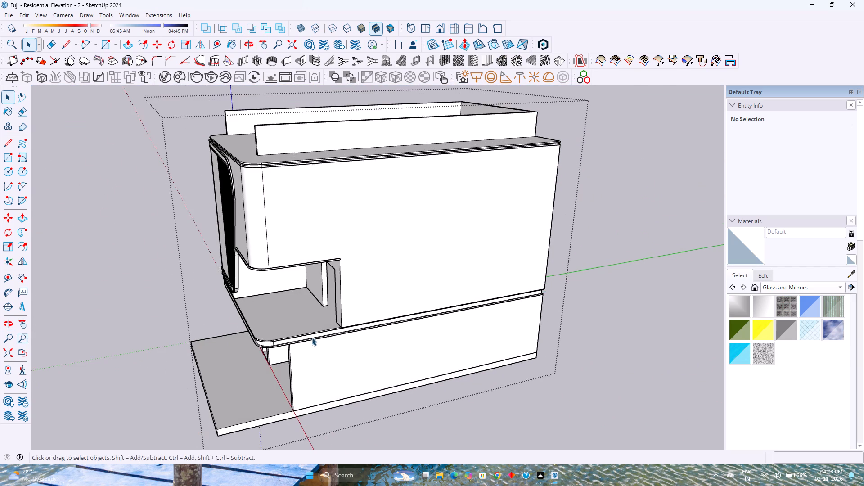
pyautogui.scroll(7, 312, 337)
pyautogui.moveTo(315, 337); pyautogui.dragTo(365, 365, button='middle')
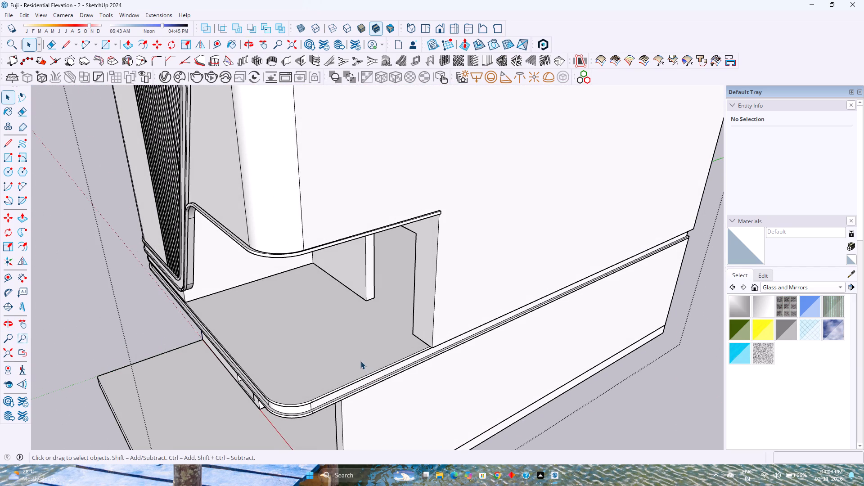
pyautogui.scroll(3, 402, 344)
pyautogui.moveTo(402, 345); pyautogui.dragTo(470, 342, button='middle')
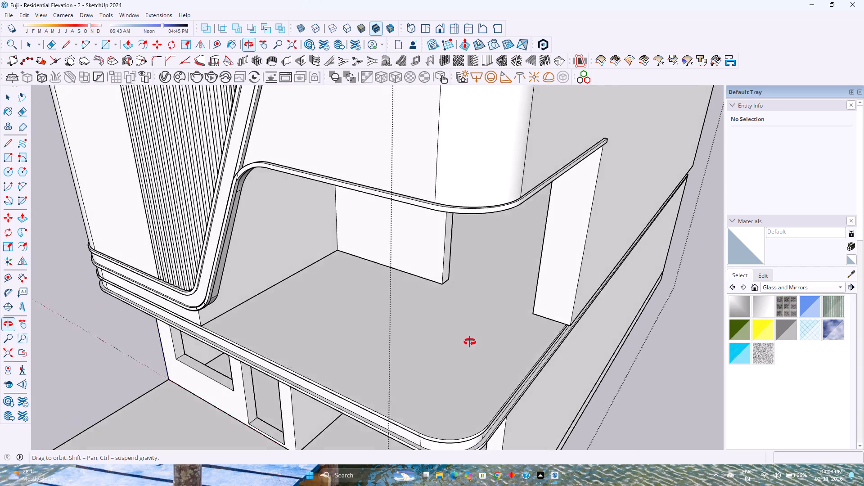
pyautogui.moveTo(470, 342); pyautogui.dragTo(340, 343, button='middle')
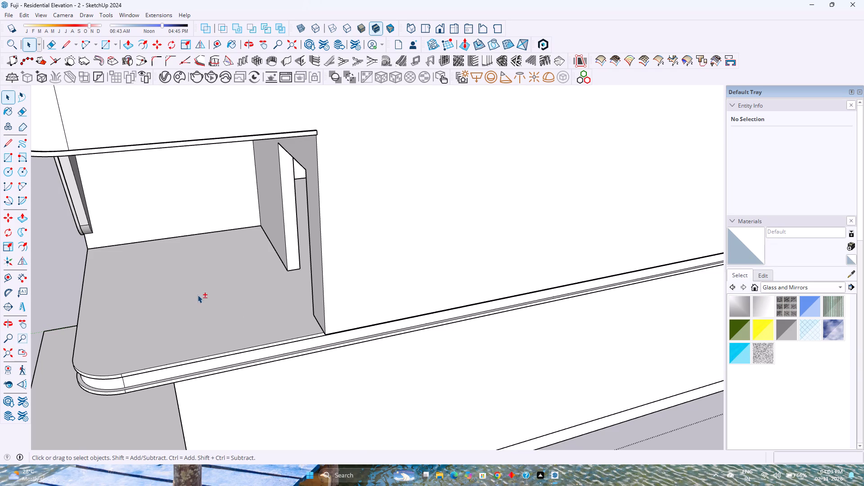
# Push/Pull the balcony-side face behind the sloped facade frame towards the frame by 3 inches and a further 1 inch.
pyautogui.keyDown('shift'); pyautogui.moveTo(201, 294); pyautogui.dragTo(358, 407, button='middle'); pyautogui.keyUp('shift')
pyautogui.moveTo(300, 358); pyautogui.dragTo(198, 302, button='middle')
pyautogui.keyDown('shift'); pyautogui.moveTo(174, 289); pyautogui.dragTo(246, 375, button='middle'); pyautogui.keyUp('shift')
pyautogui.scroll(3, 146, 272)
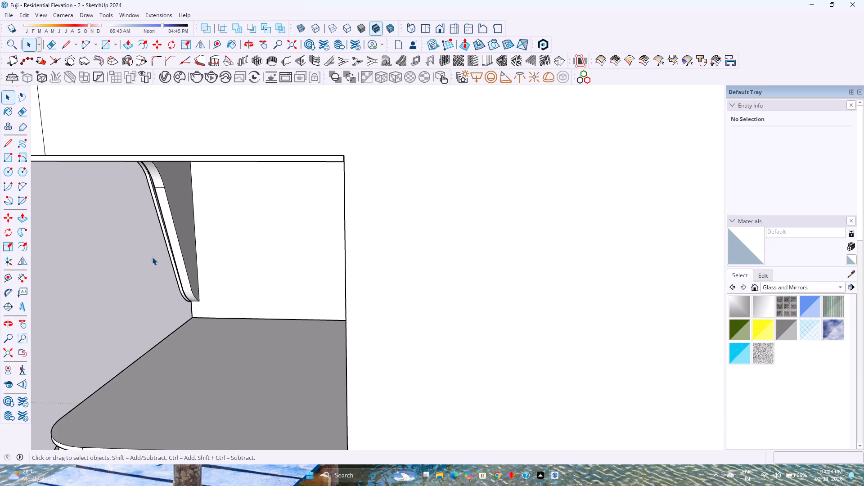
pyautogui.scroll(3, 152, 257)
pyautogui.doubleClick(192, 222)
pyautogui.scroll(3, 192, 222)
pyautogui.click(192, 222)
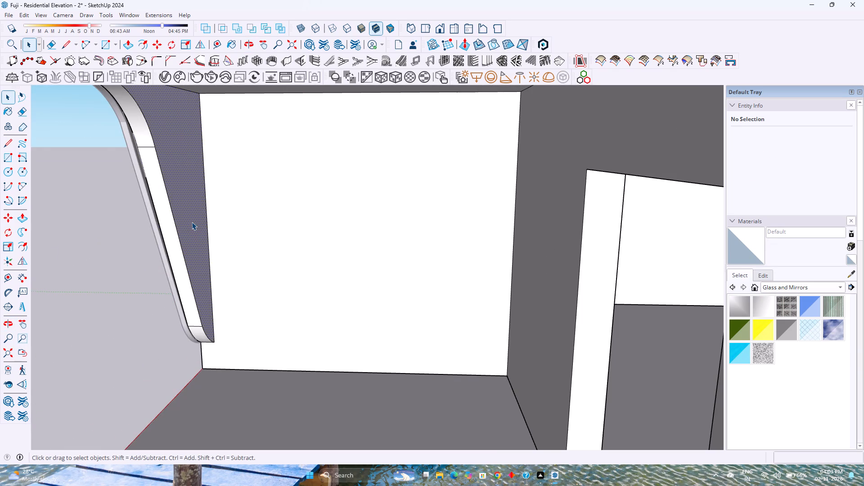
pyautogui.press('p')
pyautogui.click(192, 222)
pyautogui.press('3')
pyautogui.press('Return')
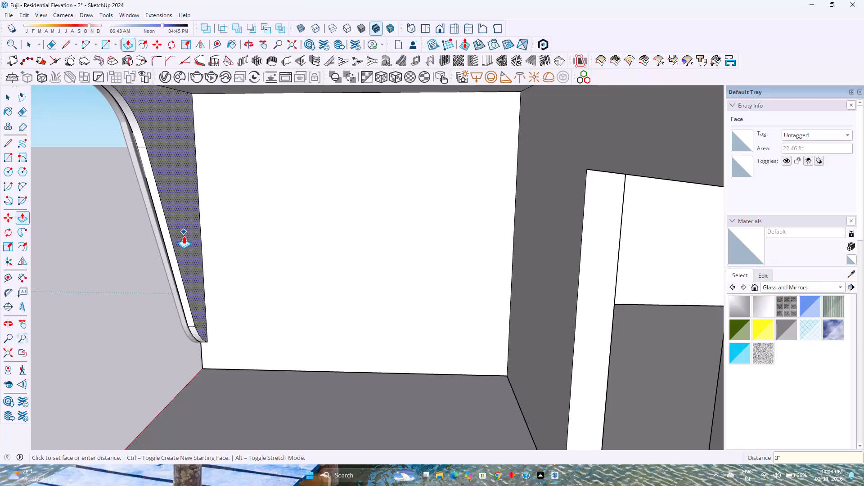
pyautogui.click(184, 240)
pyautogui.press('1')
pyautogui.press('Return')
pyautogui.press('space')
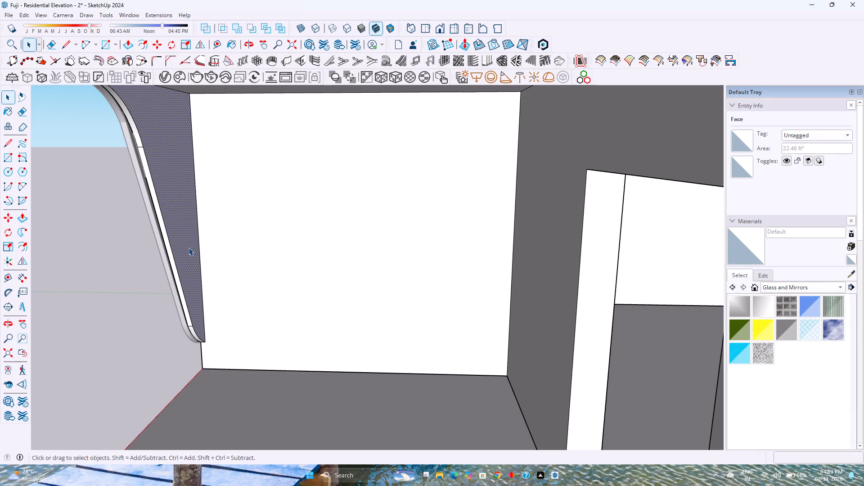
pyautogui.press('Escape')
# Examine the balcony recess, the sloped frame's inner side and the front roof corner from several angles.
pyautogui.scroll(-7, 202, 257)
pyautogui.moveTo(193, 288); pyautogui.dragTo(348, 289, button='middle')
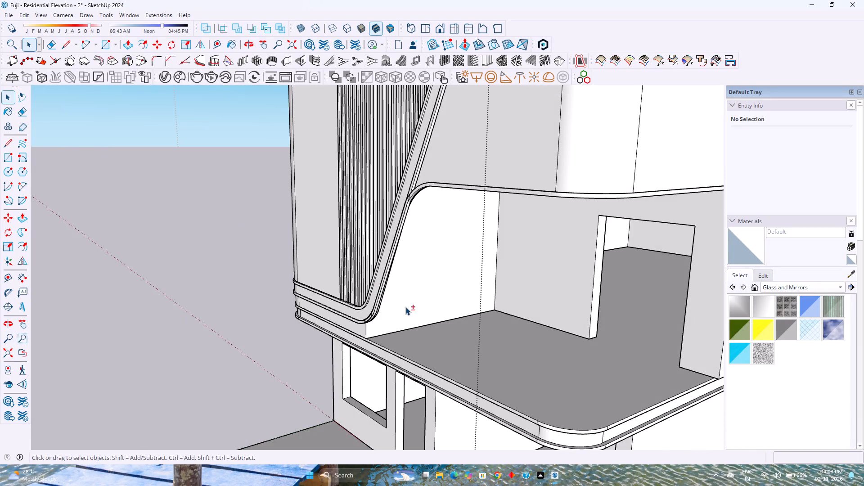
pyautogui.keyDown('shift'); pyautogui.moveTo(405, 307); pyautogui.dragTo(305, 310, button='middle'); pyautogui.keyUp('shift')
pyautogui.scroll(-3, 380, 344)
pyautogui.keyDown('shift'); pyautogui.moveTo(439, 360); pyautogui.dragTo(374, 313, button='middle'); pyautogui.keyUp('shift')
pyautogui.moveTo(372, 314); pyautogui.dragTo(483, 312, button='middle')
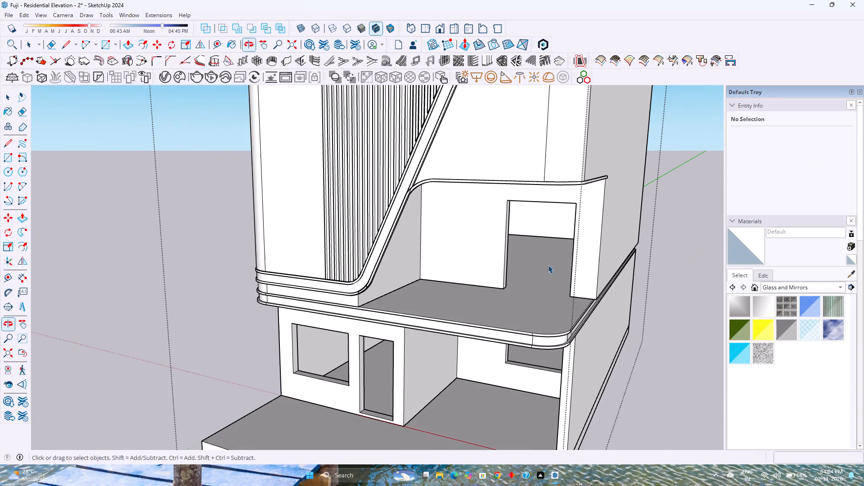
pyautogui.doubleClick(584, 254)
pyautogui.scroll(3, 590, 277)
pyautogui.keyDown('shift'); pyautogui.moveTo(579, 284); pyautogui.dragTo(483, 260, button='middle'); pyautogui.keyUp('shift')
pyautogui.moveTo(448, 257); pyautogui.dragTo(566, 370, button='middle')
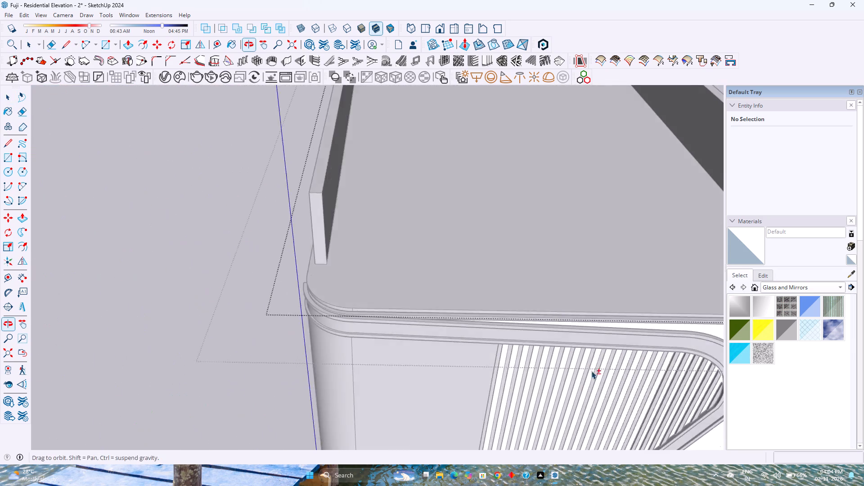
pyautogui.keyDown('shift'); pyautogui.moveTo(564, 348); pyautogui.dragTo(441, 259, button='middle'); pyautogui.keyUp('shift')
pyautogui.scroll(-4, 406, 227)
pyautogui.keyDown('shift'); pyautogui.moveTo(484, 328); pyautogui.dragTo(308, 223, button='middle'); pyautogui.keyUp('shift')
pyautogui.moveTo(390, 313); pyautogui.dragTo(351, 237, button='middle')
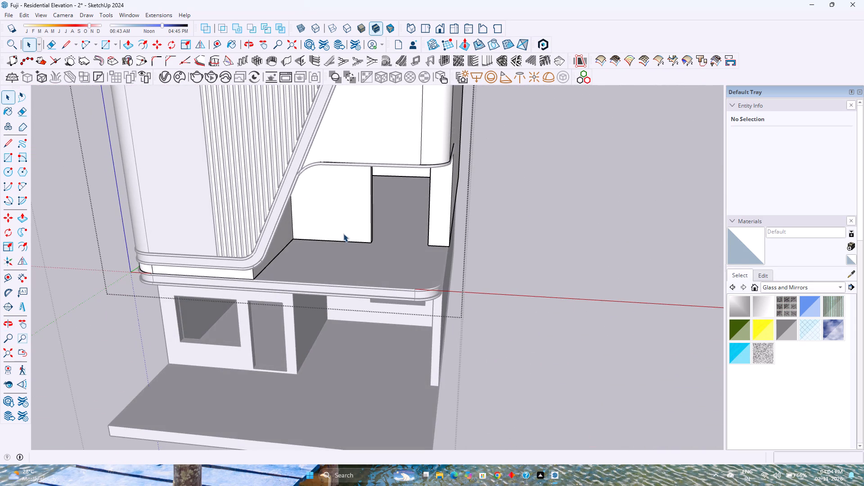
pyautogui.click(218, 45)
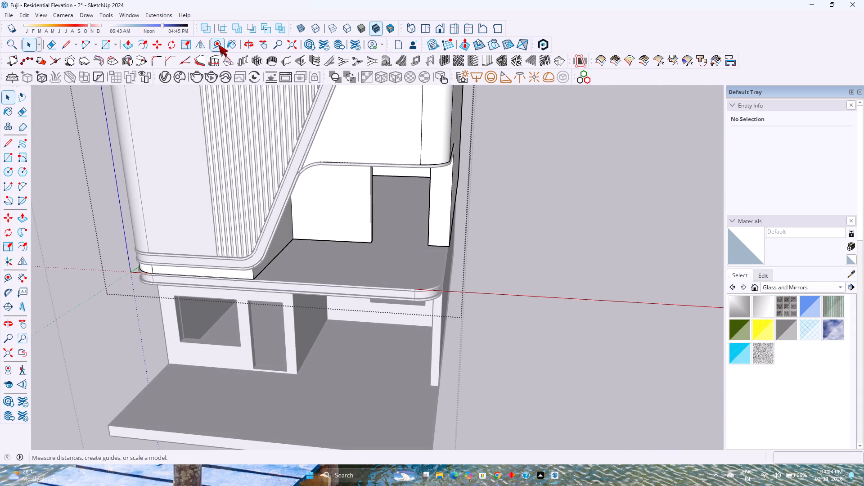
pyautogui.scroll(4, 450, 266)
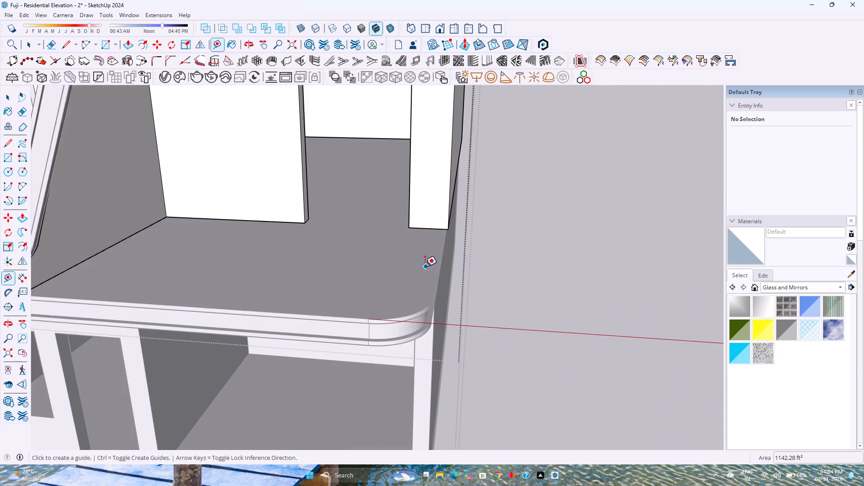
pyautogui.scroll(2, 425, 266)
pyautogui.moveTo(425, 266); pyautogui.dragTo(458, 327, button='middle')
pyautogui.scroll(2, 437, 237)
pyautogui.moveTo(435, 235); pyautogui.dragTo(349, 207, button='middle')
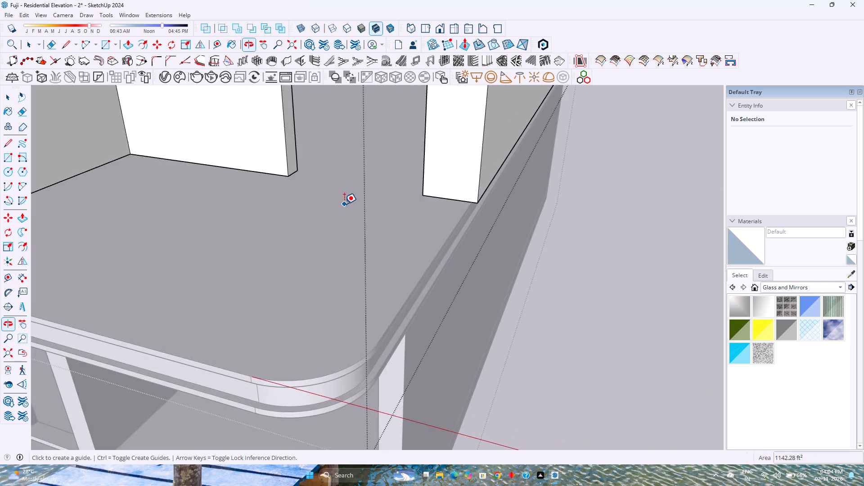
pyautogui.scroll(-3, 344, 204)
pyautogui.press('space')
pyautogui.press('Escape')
# Scale the first-floor slab band group outward past the side wall along the red axis by about 1.01.
pyautogui.moveTo(394, 274); pyautogui.dragTo(334, 205, button='middle')
pyautogui.click(409, 264)
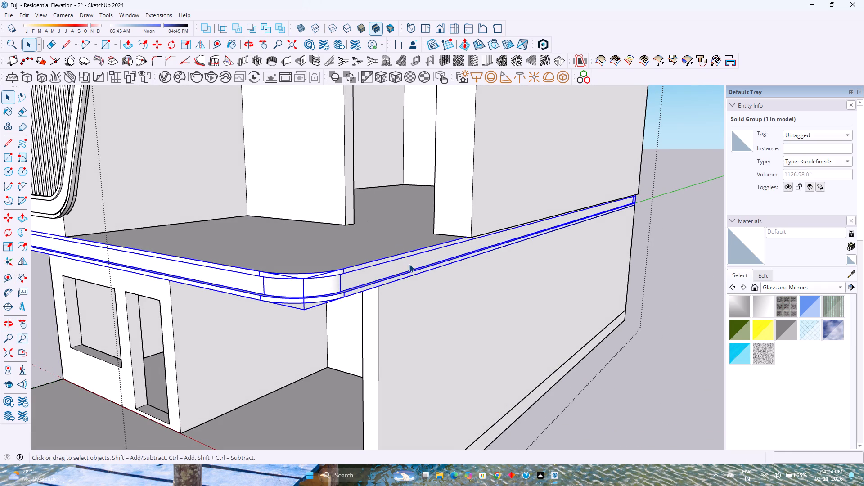
pyautogui.press('s')
pyautogui.click(552, 223)
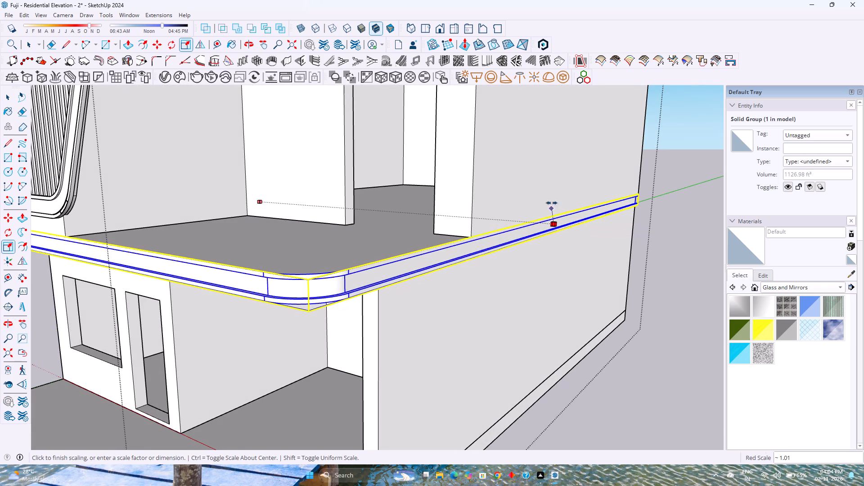
pyautogui.click(552, 190)
pyautogui.press('space')
pyautogui.press('Escape')
# Open the upper wall group and place a guide parallel to the balcony floor's side edge, trying offsets of 2, 3 and 4 before 6 inches.
pyautogui.moveTo(414, 267); pyautogui.dragTo(445, 303, button='middle')
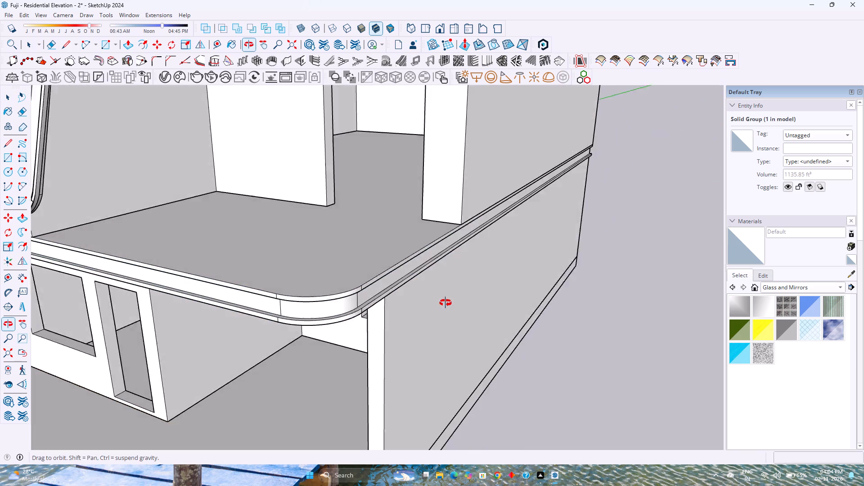
pyautogui.moveTo(445, 303); pyautogui.dragTo(470, 337, button='middle')
pyautogui.keyDown('shift'); pyautogui.moveTo(445, 243); pyautogui.dragTo(482, 335, button='middle'); pyautogui.keyUp('shift')
pyautogui.doubleClick(482, 214)
pyautogui.keyDown('shift'); pyautogui.moveTo(469, 274); pyautogui.dragTo(472, 219, button='middle'); pyautogui.keyUp('shift')
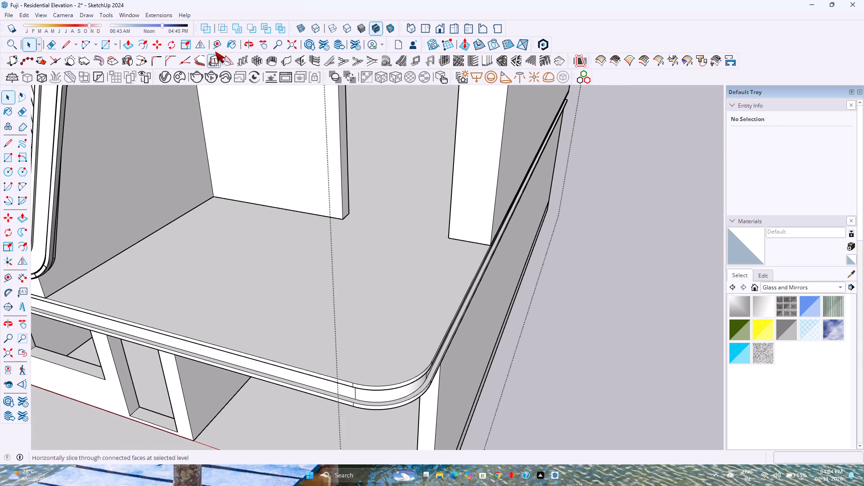
pyautogui.click(275, 193)
pyautogui.click(275, 193)
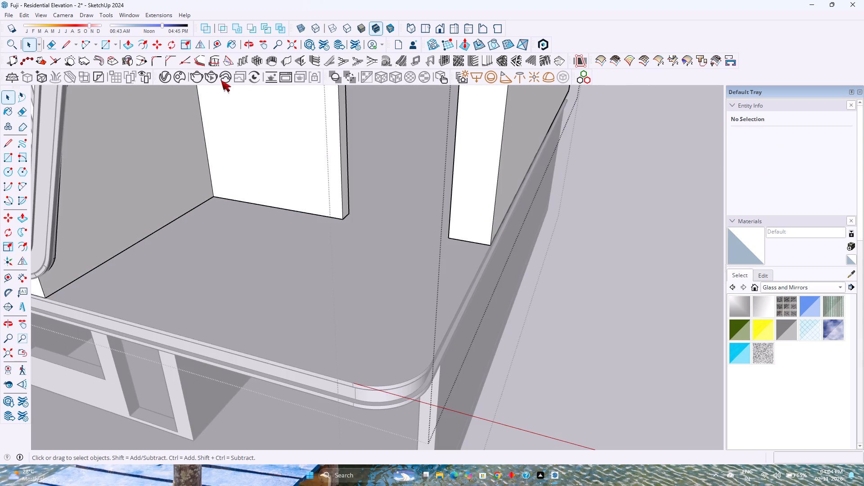
pyautogui.click(214, 48)
pyautogui.scroll(-2, 312, 271)
pyautogui.keyDown('shift'); pyautogui.moveTo(311, 283); pyautogui.dragTo(403, 345, button='middle'); pyautogui.keyUp('shift')
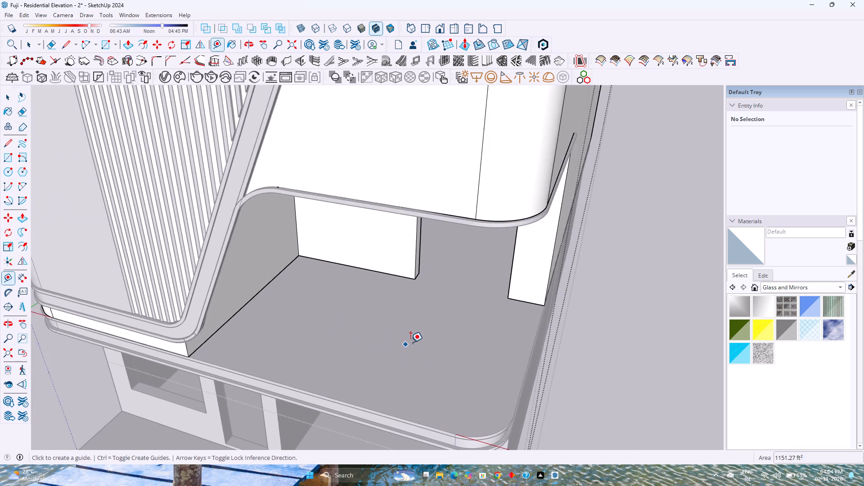
pyautogui.moveTo(410, 342); pyautogui.dragTo(476, 346, button='middle')
pyautogui.keyDown('shift'); pyautogui.moveTo(482, 344); pyautogui.dragTo(369, 352, button='middle'); pyautogui.keyUp('shift')
pyautogui.scroll(5, 431, 312)
pyautogui.click(422, 317)
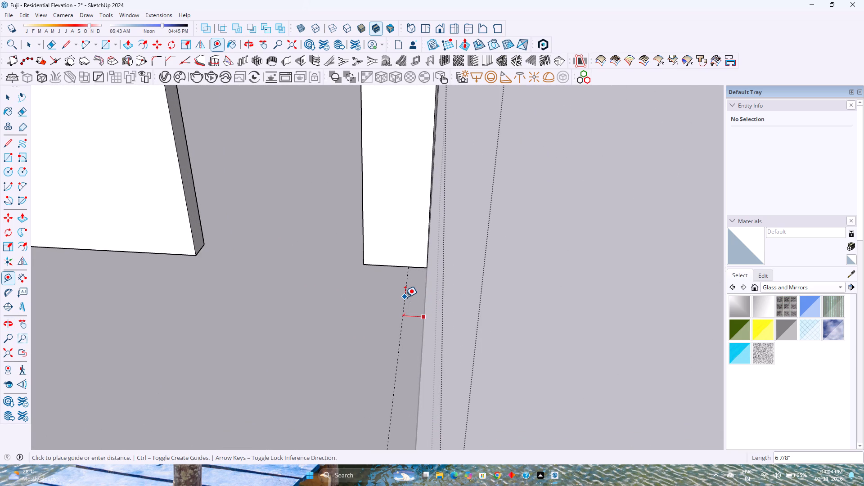
pyautogui.press('2')
pyautogui.press('Return')
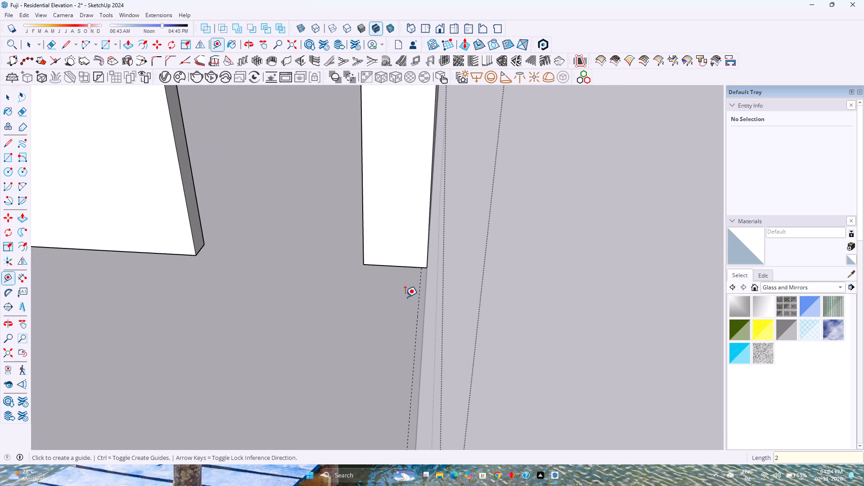
pyautogui.press('3')
pyautogui.press('Return')
pyautogui.press('4')
pyautogui.press('Return')
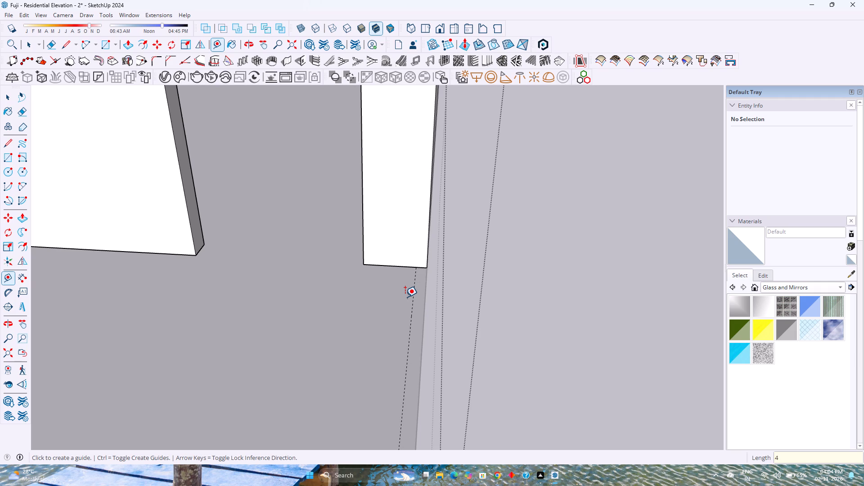
pyautogui.press('6')
pyautogui.press('Return')
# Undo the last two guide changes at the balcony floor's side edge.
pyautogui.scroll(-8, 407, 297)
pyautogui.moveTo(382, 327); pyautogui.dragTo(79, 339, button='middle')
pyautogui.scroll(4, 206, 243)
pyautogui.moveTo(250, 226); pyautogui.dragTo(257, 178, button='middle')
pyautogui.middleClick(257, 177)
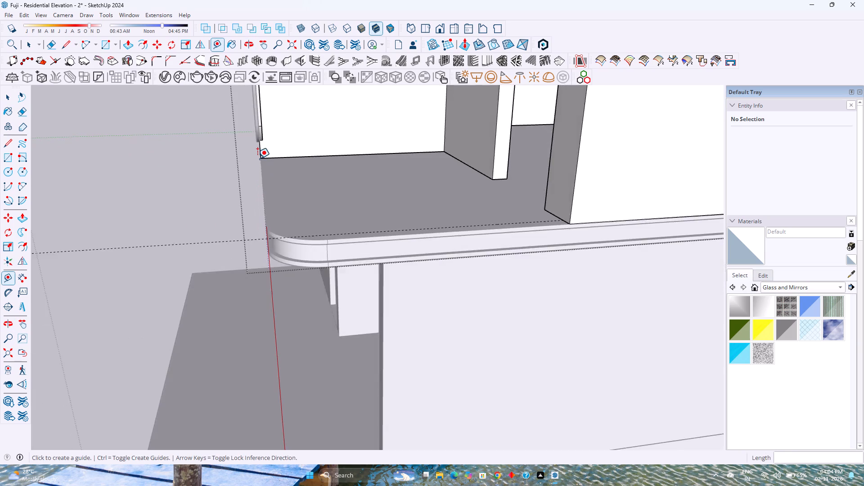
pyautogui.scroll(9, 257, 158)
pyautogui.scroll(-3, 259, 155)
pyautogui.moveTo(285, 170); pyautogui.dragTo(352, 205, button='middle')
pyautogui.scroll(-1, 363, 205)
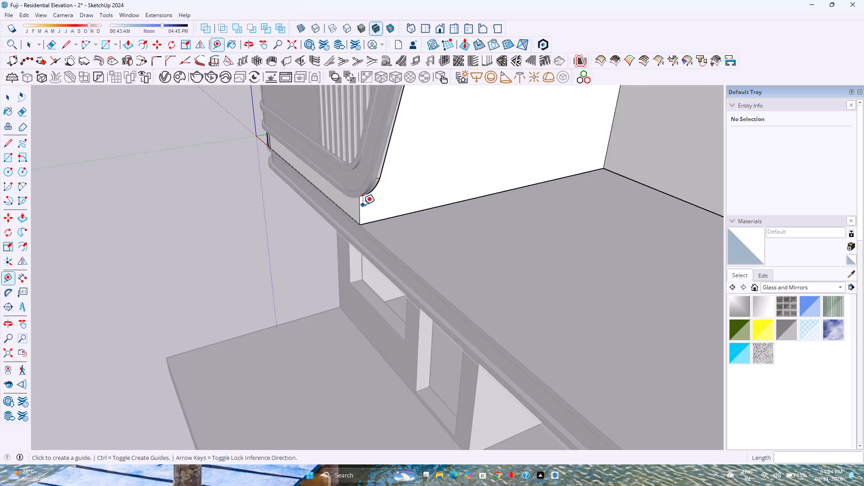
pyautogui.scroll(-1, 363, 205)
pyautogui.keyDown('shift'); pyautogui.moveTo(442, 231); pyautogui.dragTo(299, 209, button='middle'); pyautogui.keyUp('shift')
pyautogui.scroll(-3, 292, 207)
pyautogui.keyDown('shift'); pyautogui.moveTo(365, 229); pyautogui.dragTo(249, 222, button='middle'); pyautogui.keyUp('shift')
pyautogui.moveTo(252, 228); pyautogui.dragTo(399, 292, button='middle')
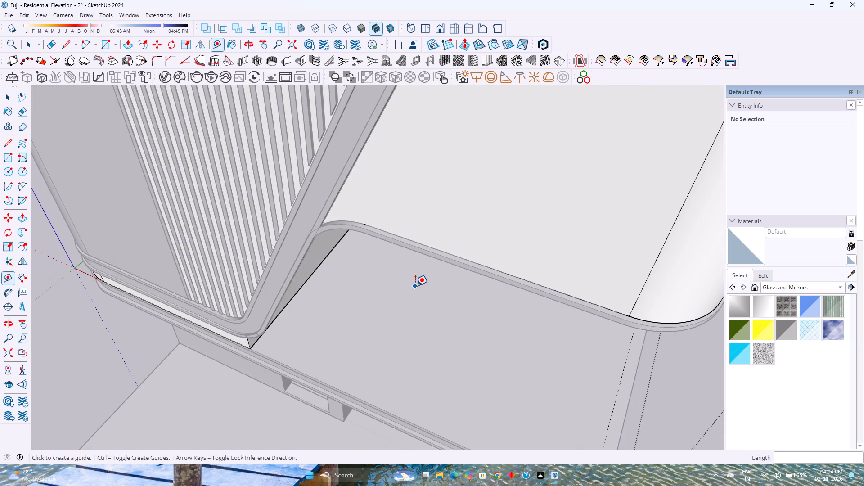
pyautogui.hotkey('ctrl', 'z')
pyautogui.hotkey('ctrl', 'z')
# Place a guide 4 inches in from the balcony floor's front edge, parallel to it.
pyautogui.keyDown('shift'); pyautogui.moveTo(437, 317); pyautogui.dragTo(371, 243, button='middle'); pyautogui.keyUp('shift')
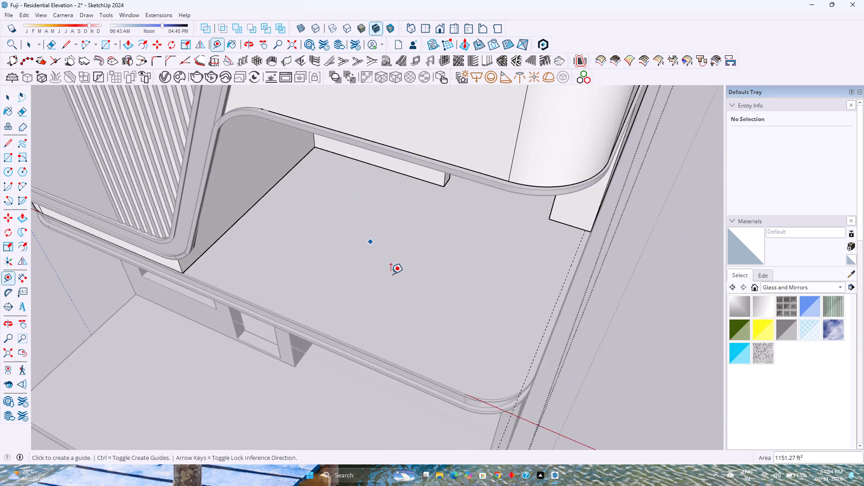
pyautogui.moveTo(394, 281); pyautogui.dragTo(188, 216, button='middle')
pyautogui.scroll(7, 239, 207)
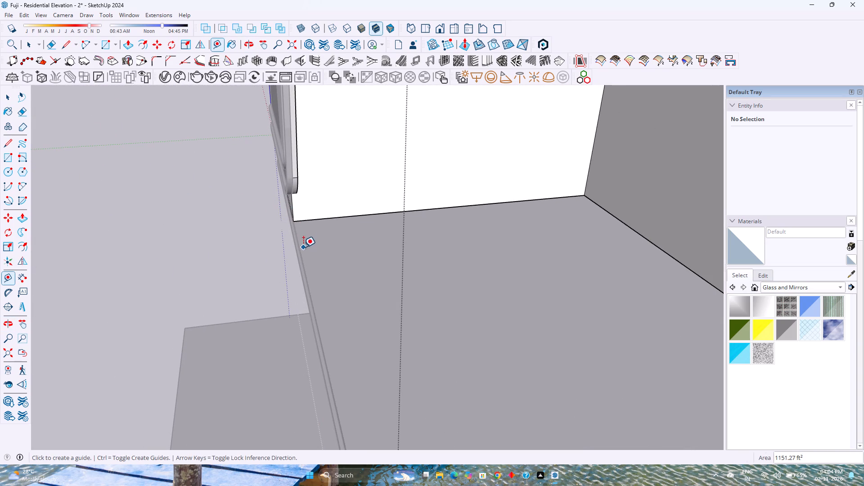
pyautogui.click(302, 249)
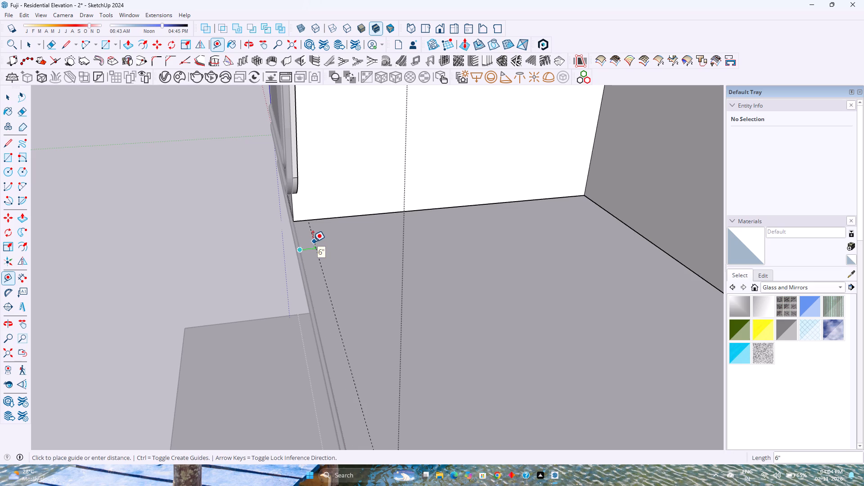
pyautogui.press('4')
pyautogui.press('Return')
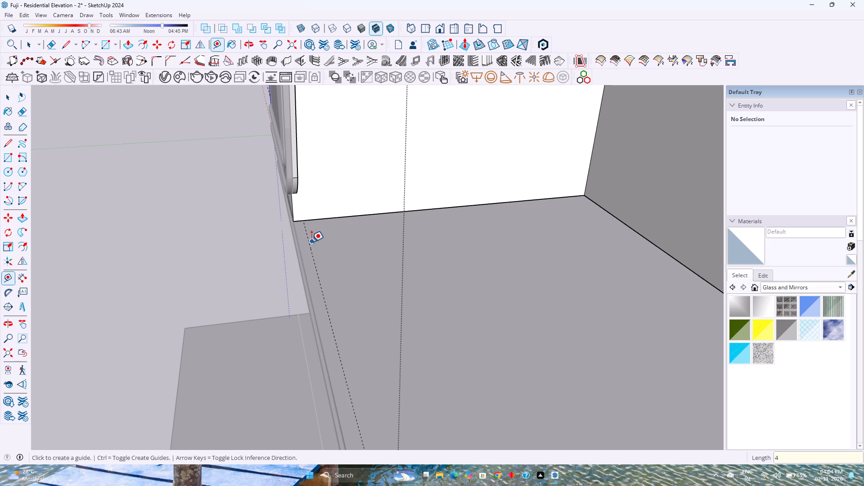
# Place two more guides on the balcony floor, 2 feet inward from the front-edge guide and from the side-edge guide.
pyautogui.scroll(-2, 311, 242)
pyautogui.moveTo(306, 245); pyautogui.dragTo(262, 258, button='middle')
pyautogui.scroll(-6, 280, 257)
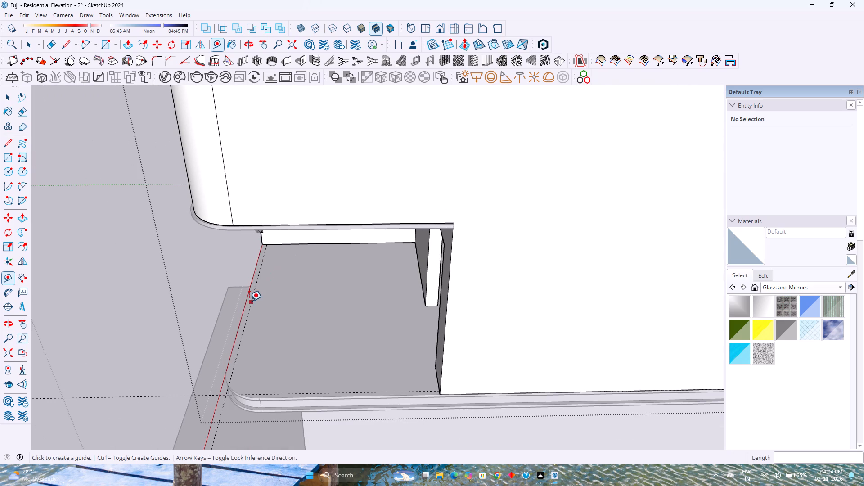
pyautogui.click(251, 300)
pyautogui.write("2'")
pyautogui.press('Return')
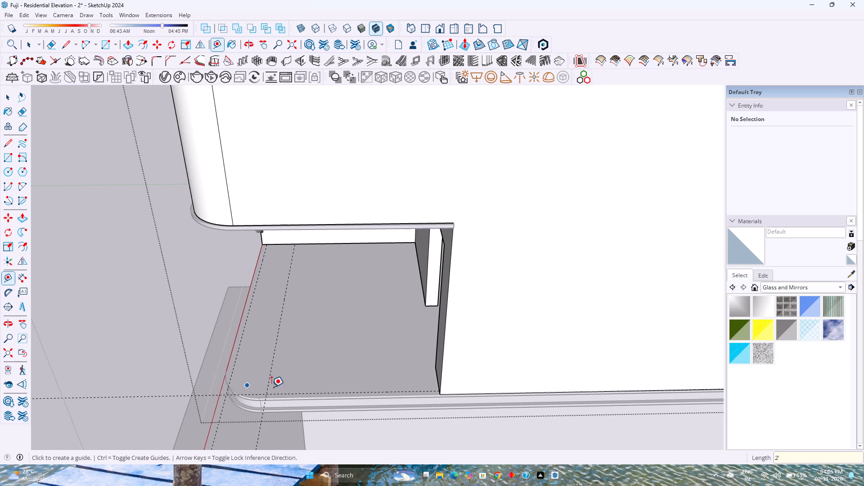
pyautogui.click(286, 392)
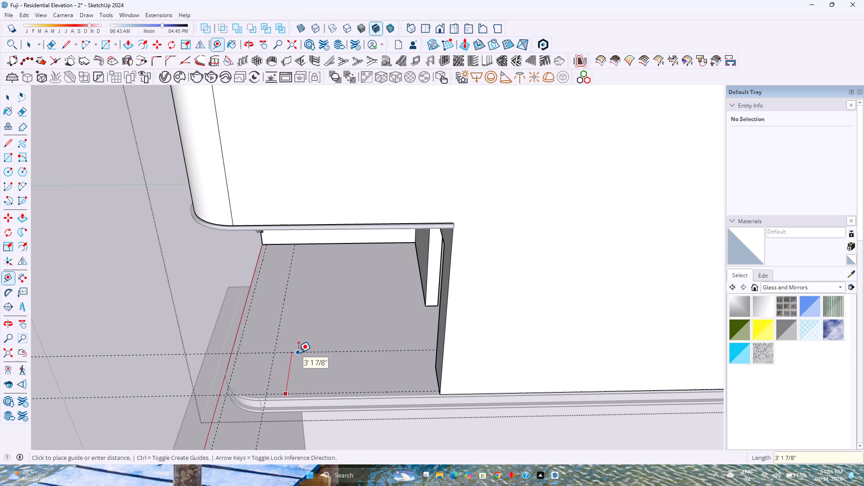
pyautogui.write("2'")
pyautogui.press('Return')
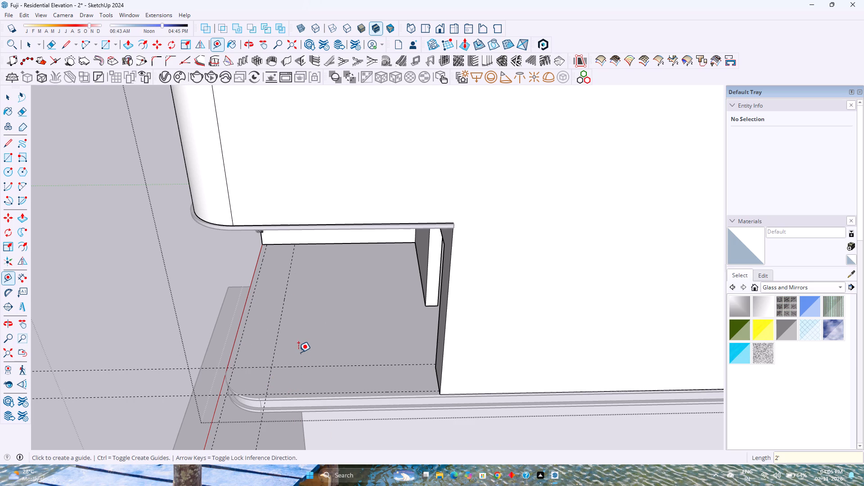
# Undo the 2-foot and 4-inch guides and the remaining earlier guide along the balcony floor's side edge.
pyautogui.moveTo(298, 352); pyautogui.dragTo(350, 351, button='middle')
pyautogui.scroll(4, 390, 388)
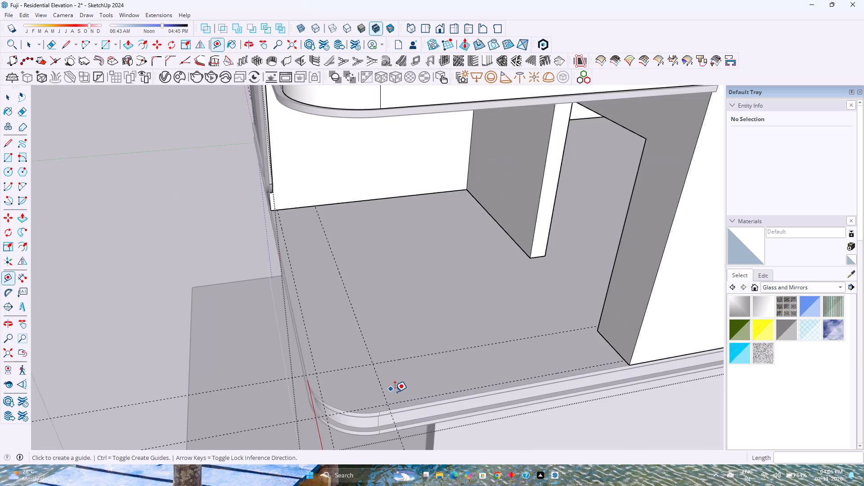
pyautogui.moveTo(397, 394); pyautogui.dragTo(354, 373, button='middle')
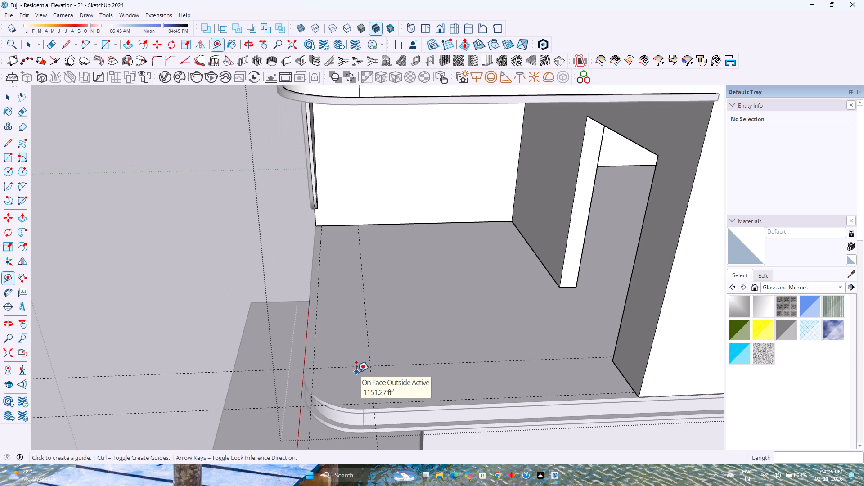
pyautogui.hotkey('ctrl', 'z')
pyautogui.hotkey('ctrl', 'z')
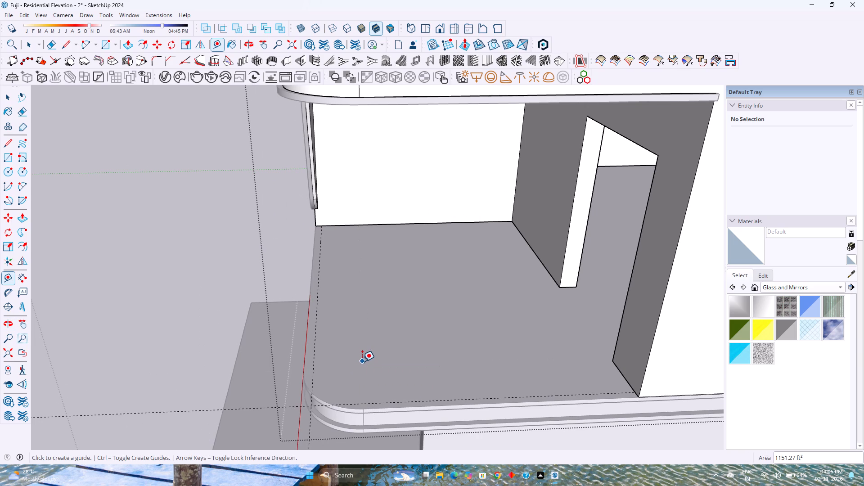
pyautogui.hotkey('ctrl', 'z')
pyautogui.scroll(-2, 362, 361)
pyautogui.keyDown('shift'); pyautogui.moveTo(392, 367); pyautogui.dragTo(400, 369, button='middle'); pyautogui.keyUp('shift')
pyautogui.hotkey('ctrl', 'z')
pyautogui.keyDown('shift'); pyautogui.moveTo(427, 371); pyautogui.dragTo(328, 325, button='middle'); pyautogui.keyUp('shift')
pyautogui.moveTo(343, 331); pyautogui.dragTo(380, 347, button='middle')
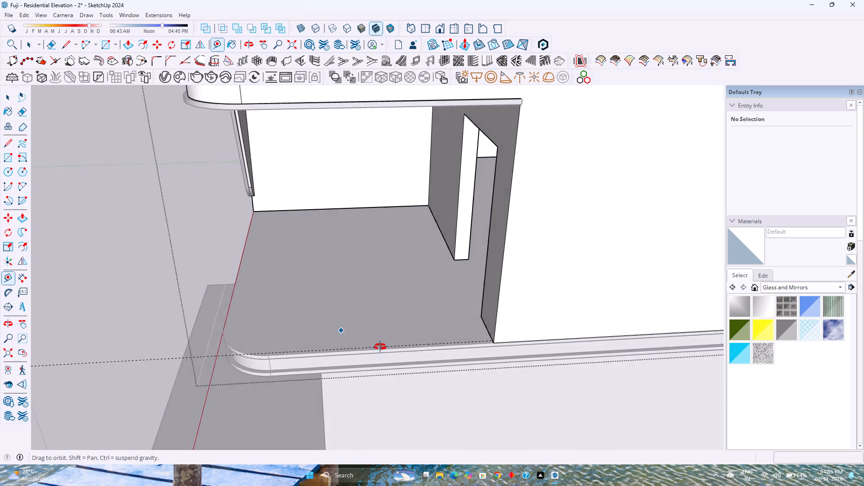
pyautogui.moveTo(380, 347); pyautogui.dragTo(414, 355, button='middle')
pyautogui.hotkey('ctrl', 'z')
# Place guides 6 inches in from the balcony floor's side edge and front edge.
pyautogui.keyDown('shift'); pyautogui.moveTo(428, 353); pyautogui.dragTo(400, 301, button='middle'); pyautogui.keyUp('shift')
pyautogui.moveTo(373, 287); pyautogui.dragTo(469, 324, button='middle')
pyautogui.keyDown('shift'); pyautogui.scroll(1, 600, 328); pyautogui.keyUp('shift')
pyautogui.keyDown('shift'); pyautogui.moveTo(597, 325); pyautogui.dragTo(439, 312, button='middle'); pyautogui.keyUp('shift')
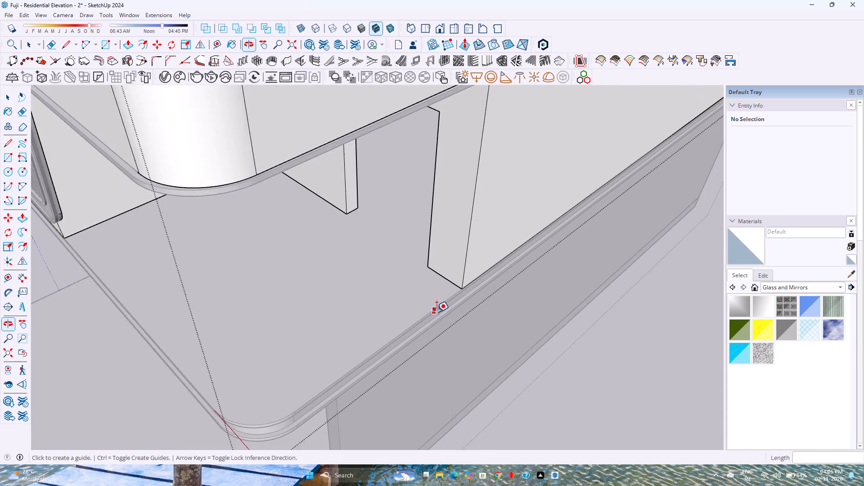
pyautogui.scroll(5, 437, 313)
pyautogui.click(433, 306)
pyautogui.click(417, 294)
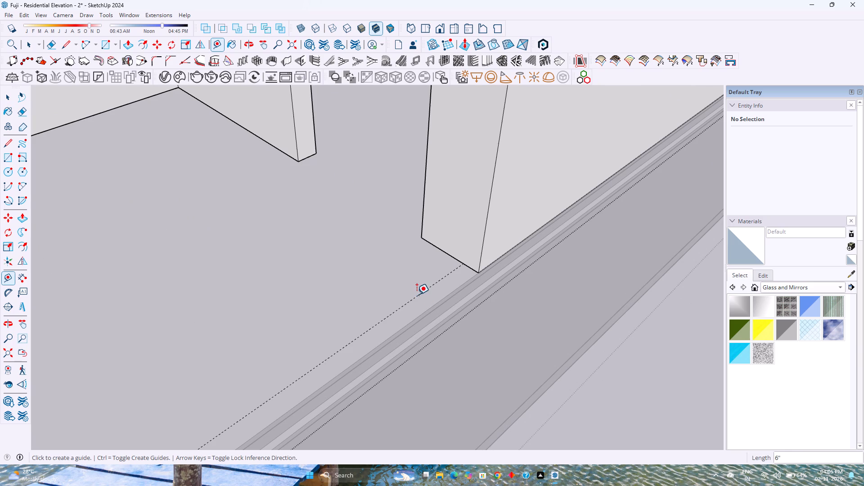
pyautogui.scroll(-5, 417, 294)
pyautogui.keyDown('shift'); pyautogui.moveTo(411, 296); pyautogui.dragTo(486, 323, button='middle'); pyautogui.keyUp('shift')
pyautogui.moveTo(482, 322); pyautogui.dragTo(430, 315, button='middle')
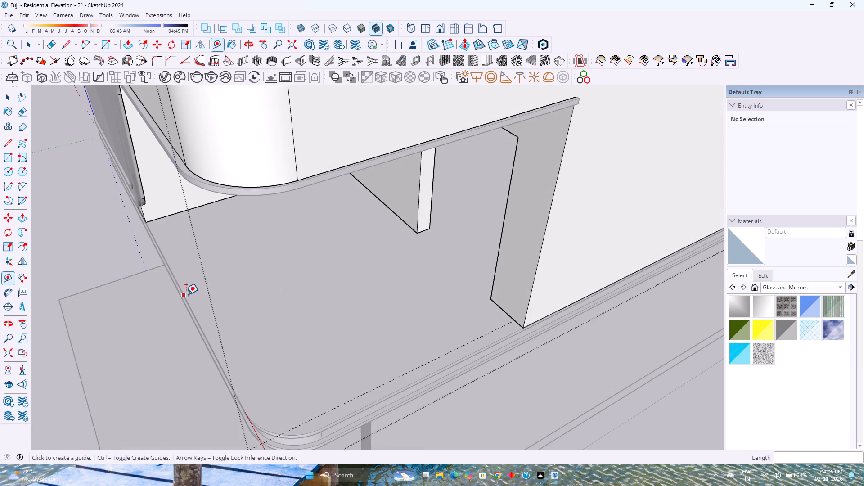
pyautogui.click(186, 294)
pyautogui.click(196, 291)
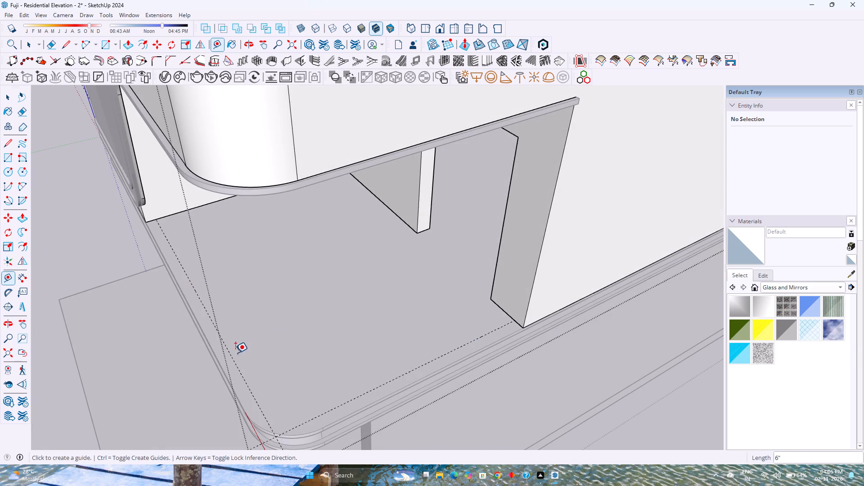
# Place further guides 2 feet inward from the front and side 6-inch guides, setting out the rounded corner.
pyautogui.click(235, 358)
pyautogui.press('2')
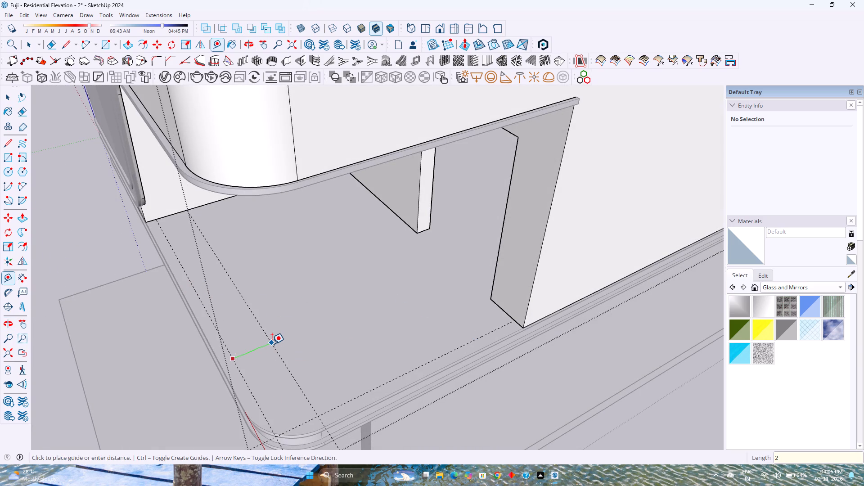
pyautogui.press("'")
pyautogui.press('Return')
pyautogui.click(394, 378)
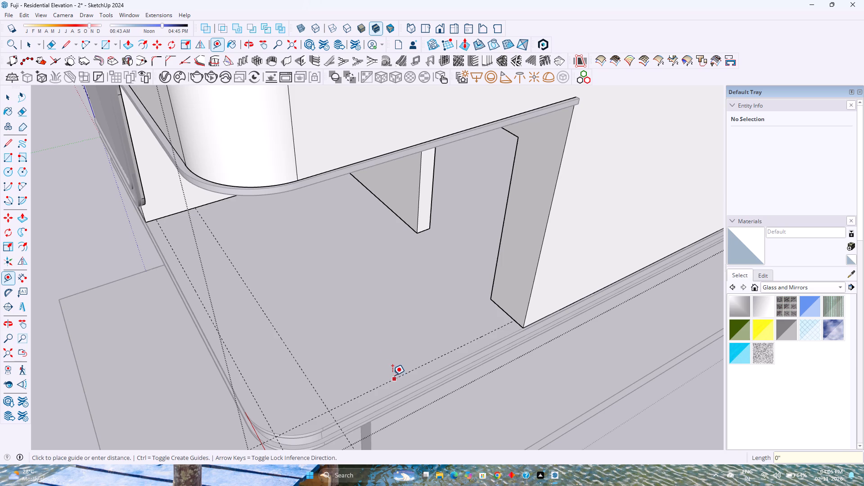
pyautogui.press('2')
pyautogui.press("'")
pyautogui.press('Return')
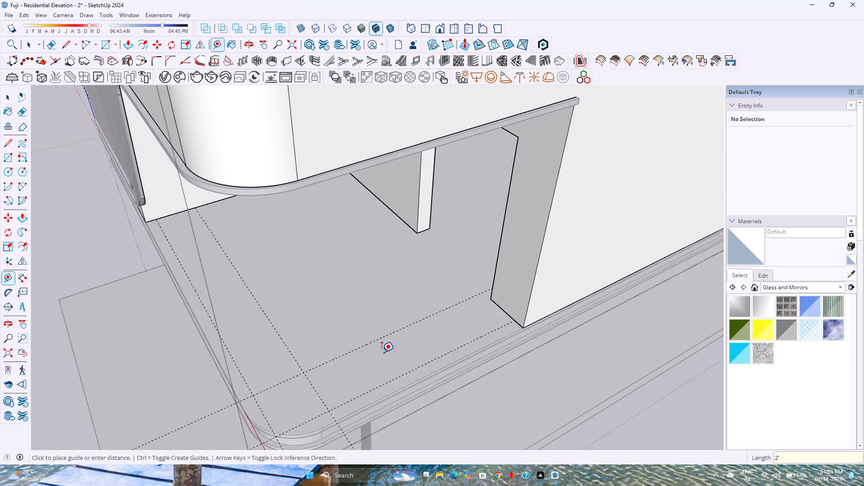
# Draw a line along the side 6-inch guide from the wall end to the guide crossing 2 feet before the corner.
pyautogui.press('space')
pyautogui.press('l')
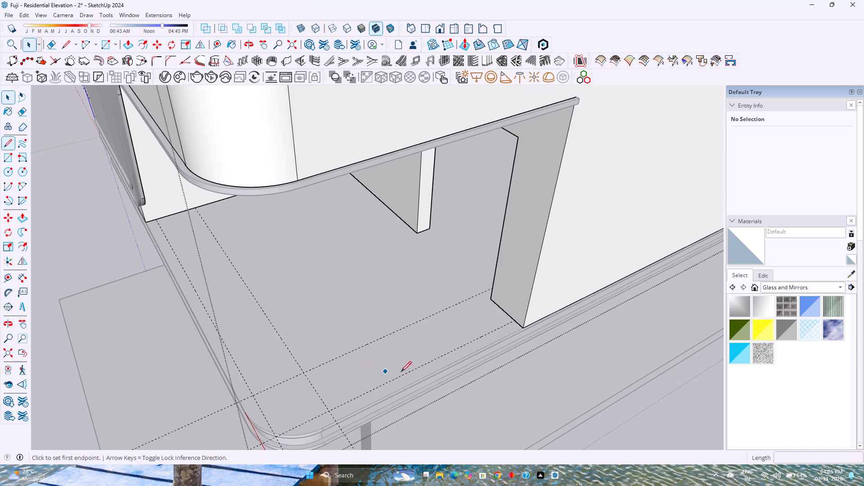
pyautogui.click(513, 319)
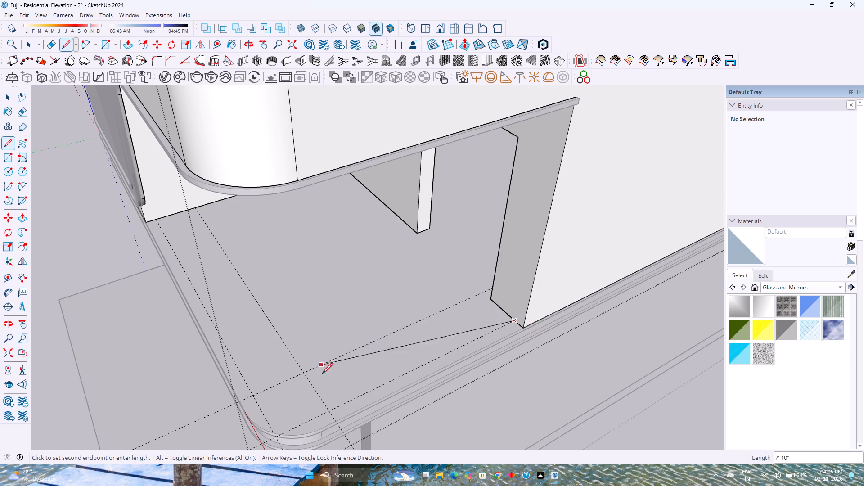
pyautogui.click(332, 412)
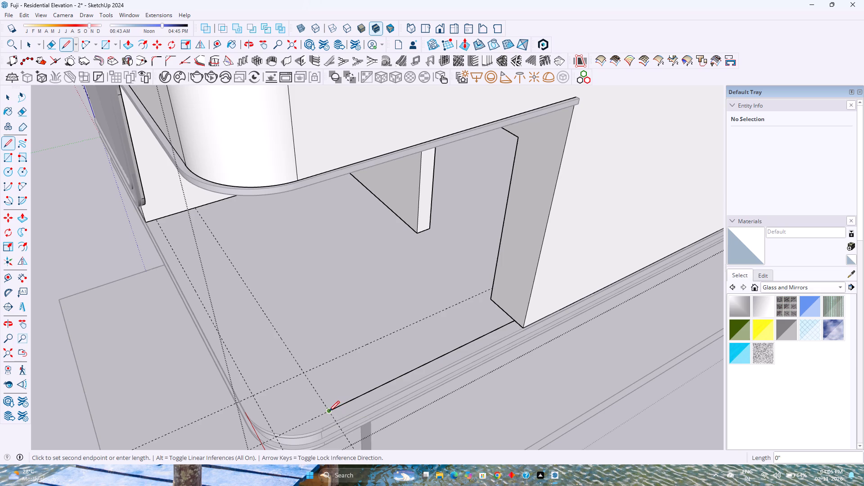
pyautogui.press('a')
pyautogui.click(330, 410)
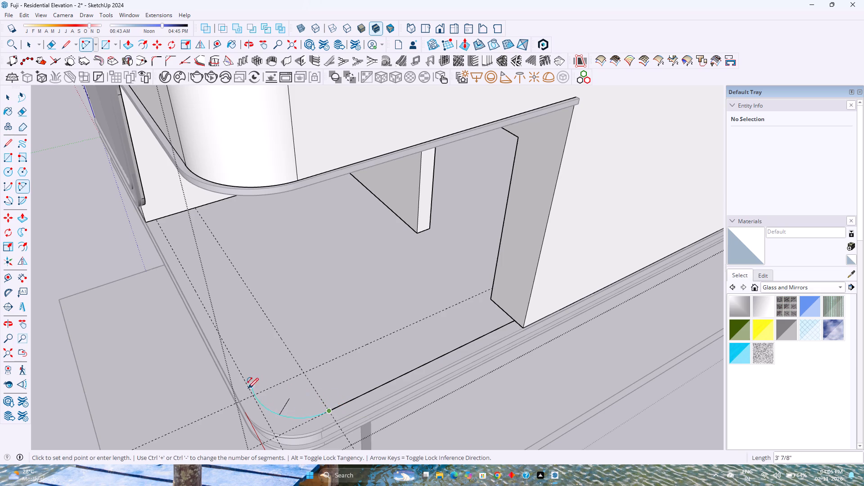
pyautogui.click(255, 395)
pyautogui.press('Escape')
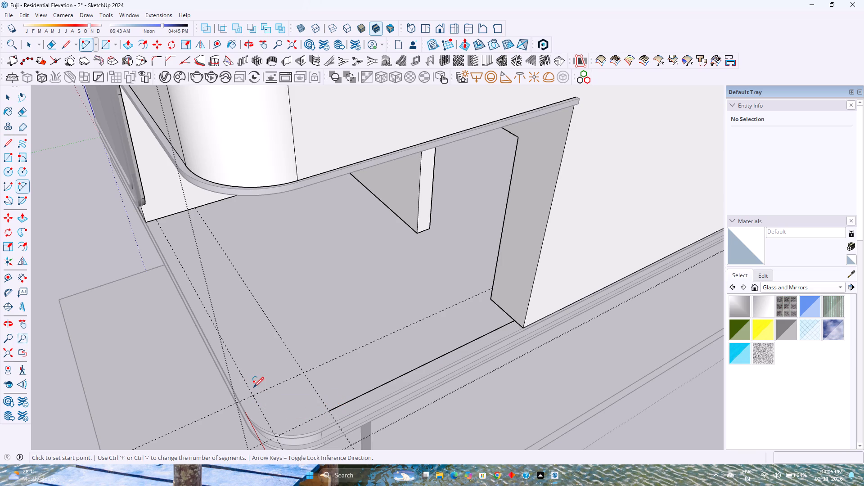
# Draw the matching line along the front 6-inch guide from the back wall and join both line ends with a tangent corner arc.
pyautogui.press('l')
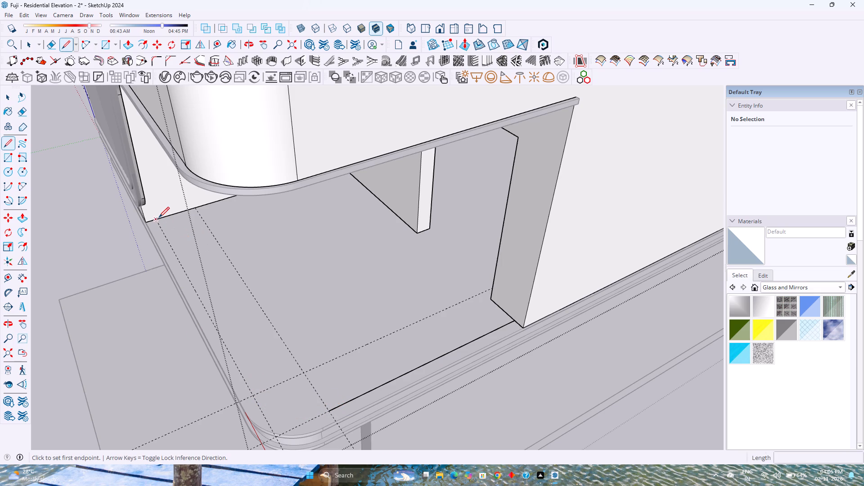
pyautogui.click(157, 219)
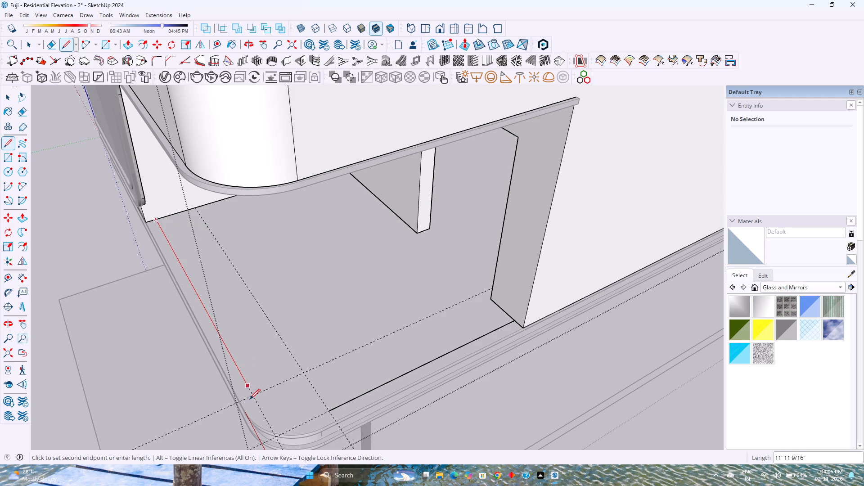
pyautogui.click(254, 396)
pyautogui.press('a')
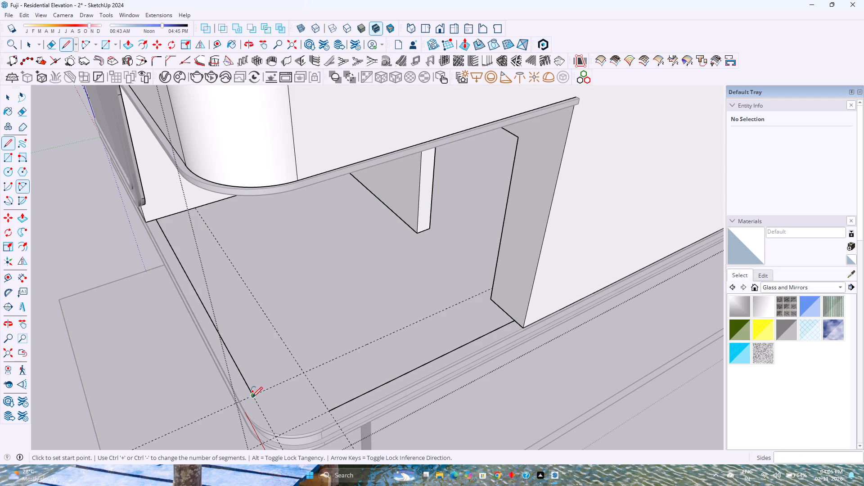
pyautogui.click(253, 395)
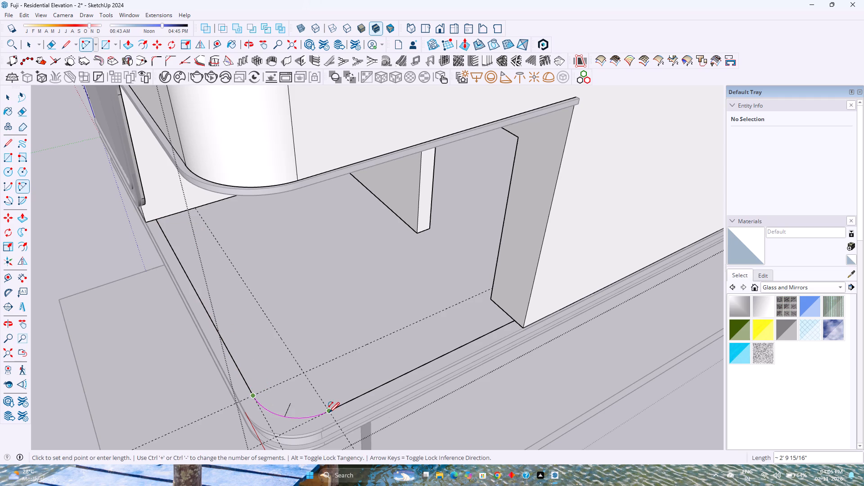
pyautogui.doubleClick(329, 413)
pyautogui.press('space')
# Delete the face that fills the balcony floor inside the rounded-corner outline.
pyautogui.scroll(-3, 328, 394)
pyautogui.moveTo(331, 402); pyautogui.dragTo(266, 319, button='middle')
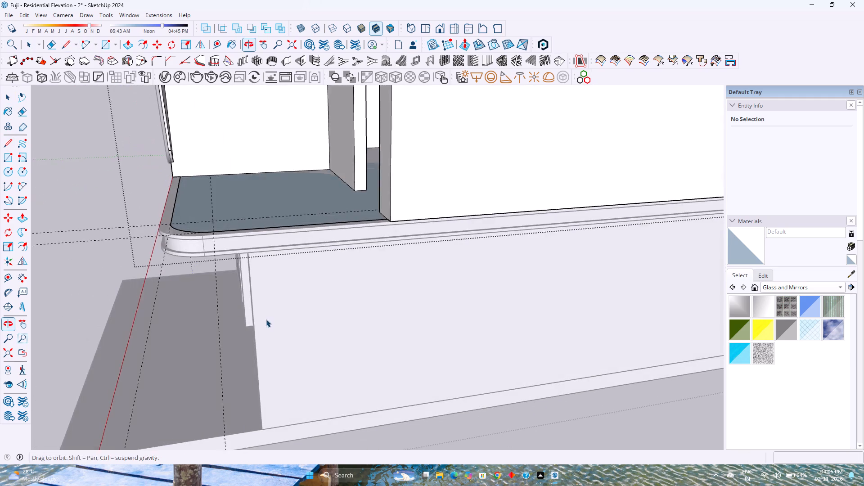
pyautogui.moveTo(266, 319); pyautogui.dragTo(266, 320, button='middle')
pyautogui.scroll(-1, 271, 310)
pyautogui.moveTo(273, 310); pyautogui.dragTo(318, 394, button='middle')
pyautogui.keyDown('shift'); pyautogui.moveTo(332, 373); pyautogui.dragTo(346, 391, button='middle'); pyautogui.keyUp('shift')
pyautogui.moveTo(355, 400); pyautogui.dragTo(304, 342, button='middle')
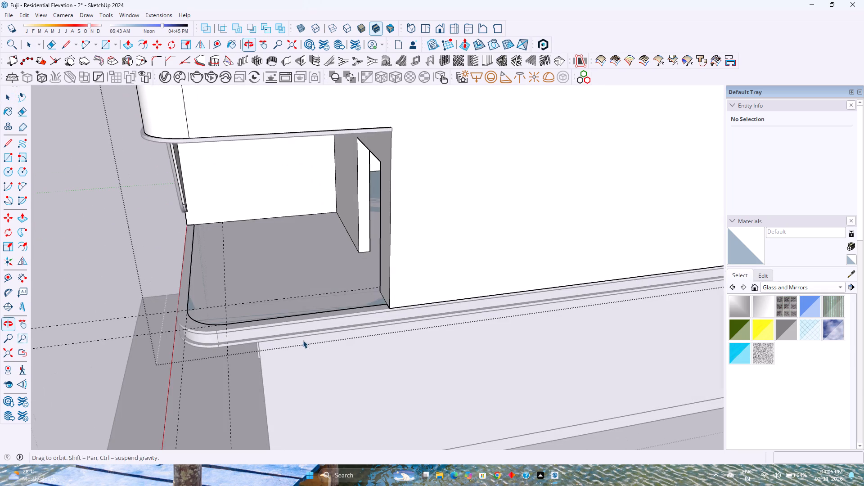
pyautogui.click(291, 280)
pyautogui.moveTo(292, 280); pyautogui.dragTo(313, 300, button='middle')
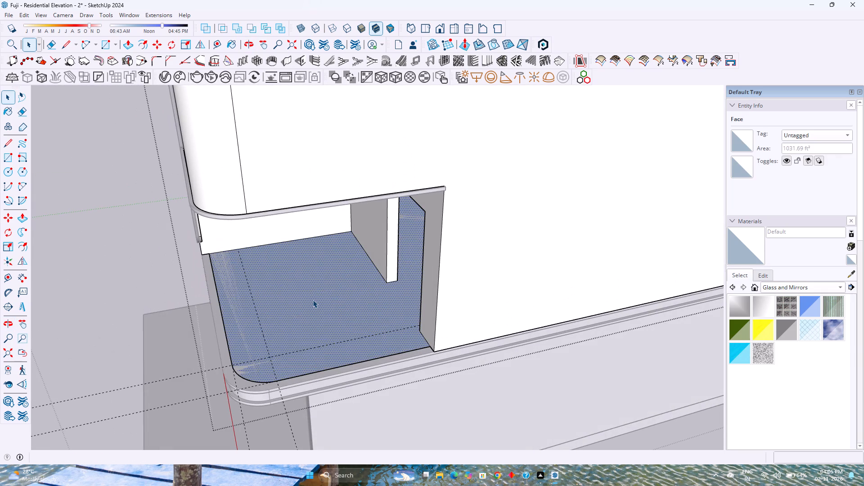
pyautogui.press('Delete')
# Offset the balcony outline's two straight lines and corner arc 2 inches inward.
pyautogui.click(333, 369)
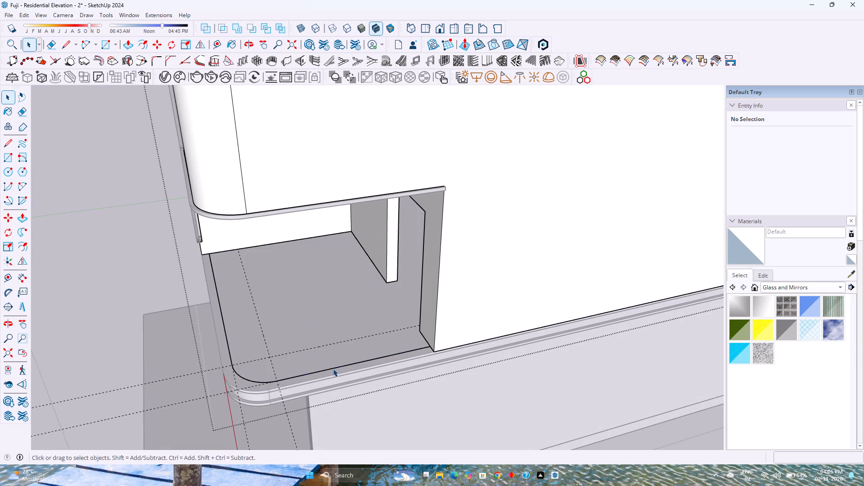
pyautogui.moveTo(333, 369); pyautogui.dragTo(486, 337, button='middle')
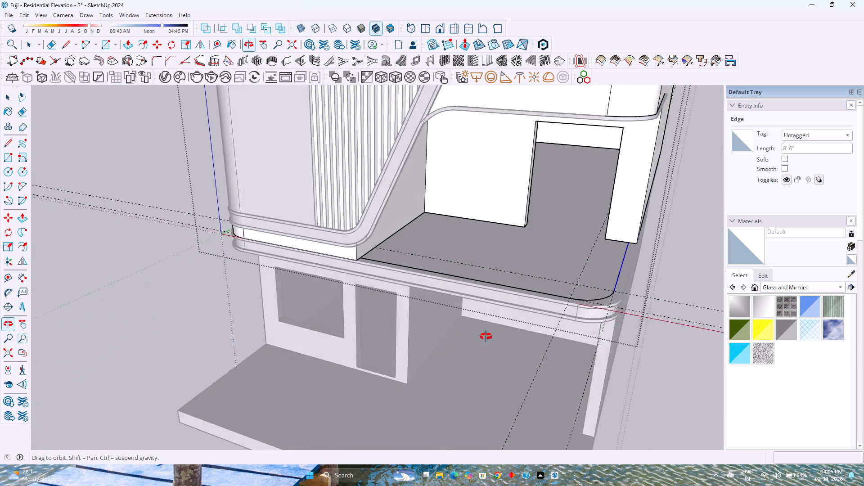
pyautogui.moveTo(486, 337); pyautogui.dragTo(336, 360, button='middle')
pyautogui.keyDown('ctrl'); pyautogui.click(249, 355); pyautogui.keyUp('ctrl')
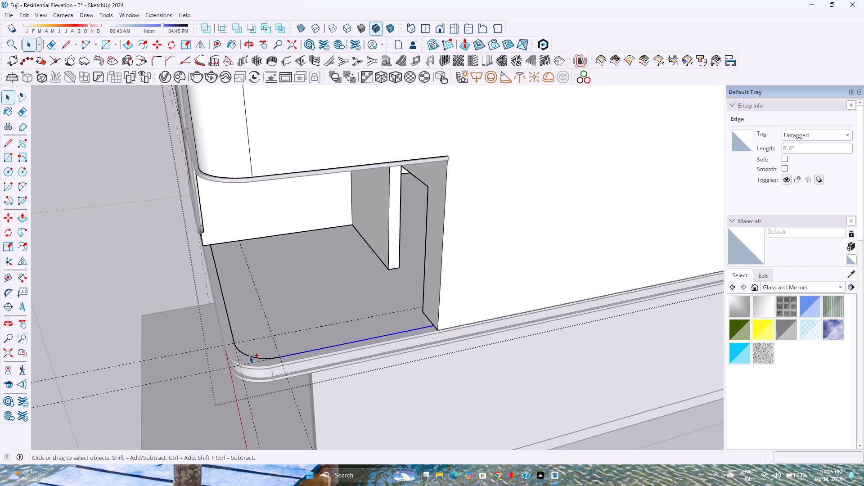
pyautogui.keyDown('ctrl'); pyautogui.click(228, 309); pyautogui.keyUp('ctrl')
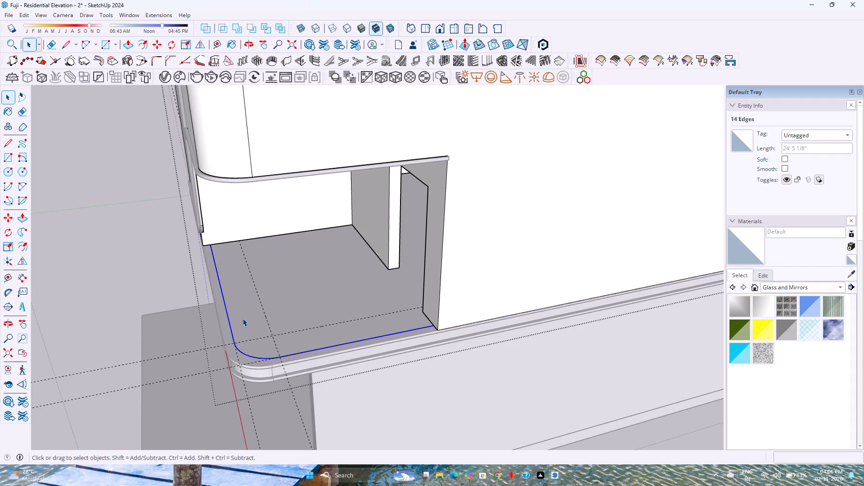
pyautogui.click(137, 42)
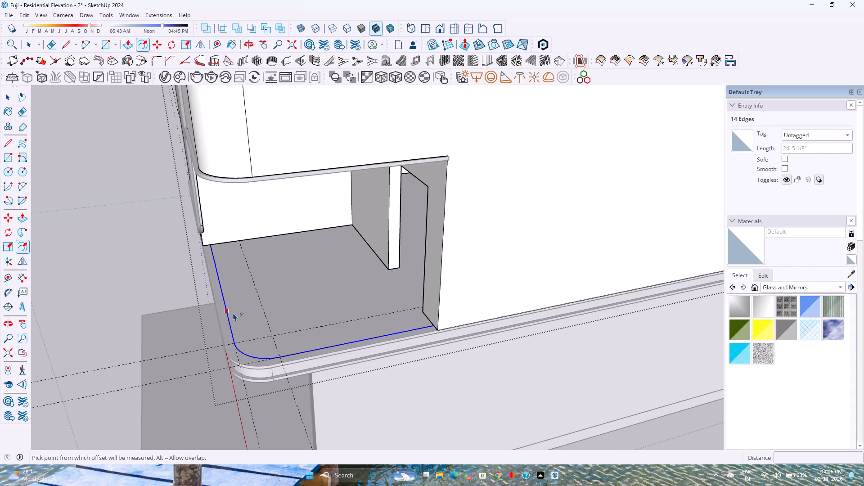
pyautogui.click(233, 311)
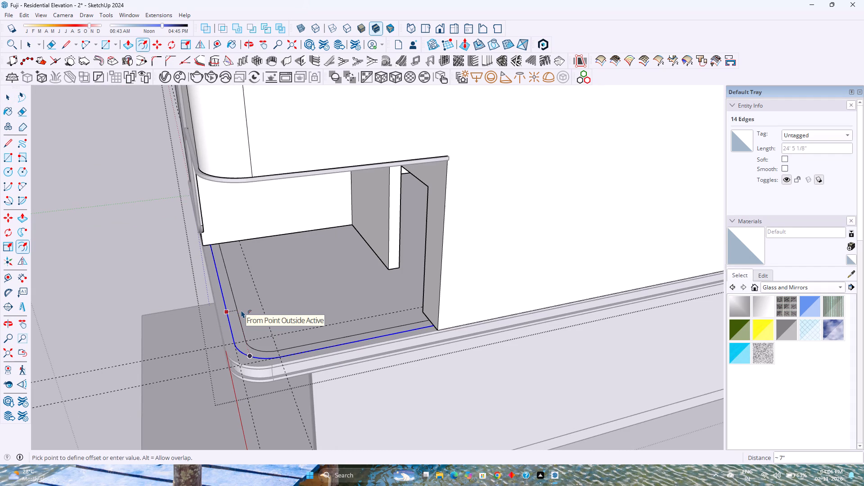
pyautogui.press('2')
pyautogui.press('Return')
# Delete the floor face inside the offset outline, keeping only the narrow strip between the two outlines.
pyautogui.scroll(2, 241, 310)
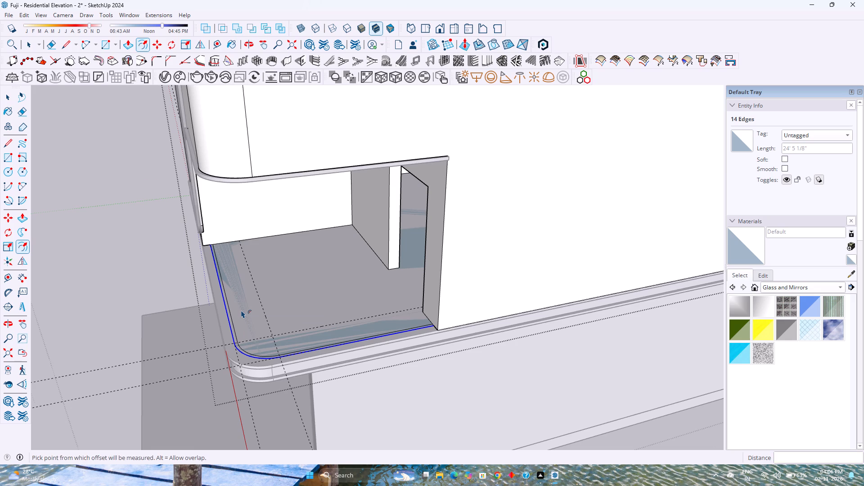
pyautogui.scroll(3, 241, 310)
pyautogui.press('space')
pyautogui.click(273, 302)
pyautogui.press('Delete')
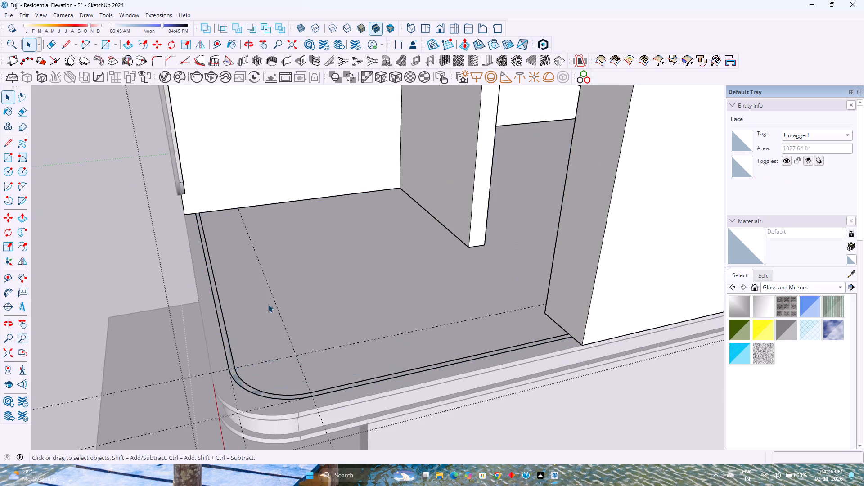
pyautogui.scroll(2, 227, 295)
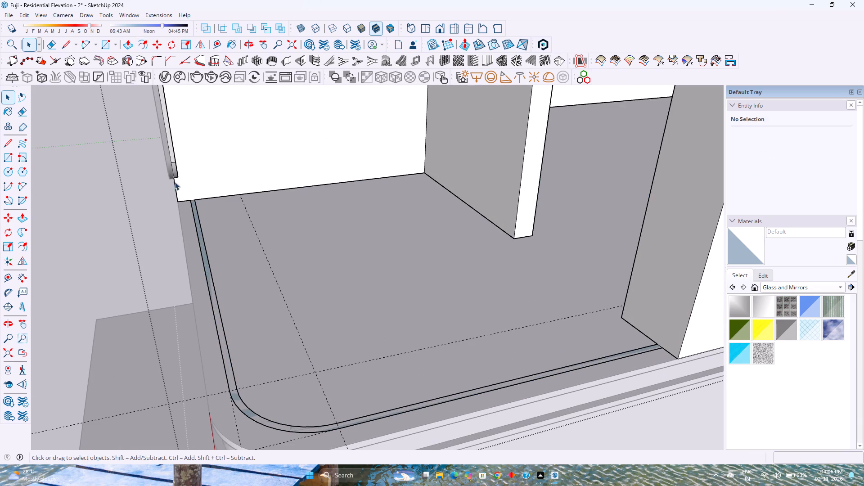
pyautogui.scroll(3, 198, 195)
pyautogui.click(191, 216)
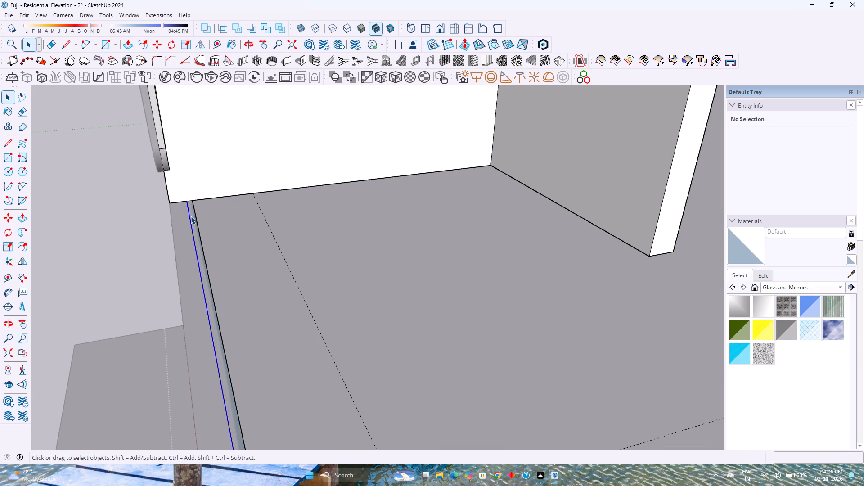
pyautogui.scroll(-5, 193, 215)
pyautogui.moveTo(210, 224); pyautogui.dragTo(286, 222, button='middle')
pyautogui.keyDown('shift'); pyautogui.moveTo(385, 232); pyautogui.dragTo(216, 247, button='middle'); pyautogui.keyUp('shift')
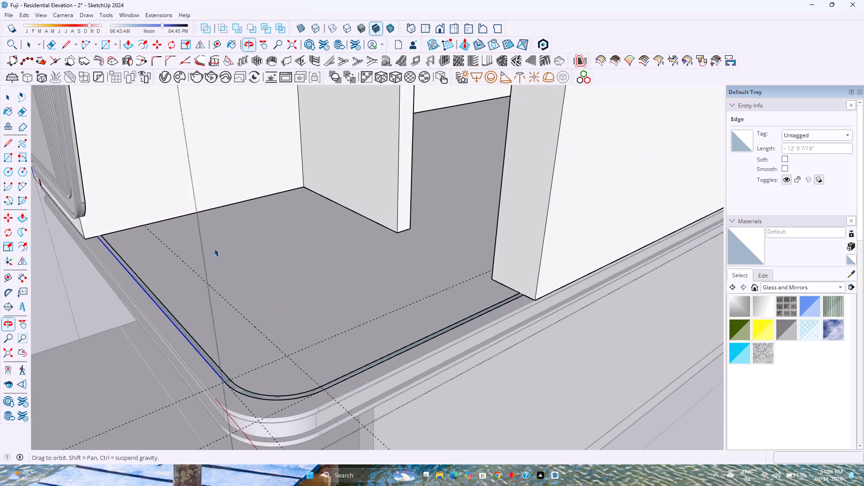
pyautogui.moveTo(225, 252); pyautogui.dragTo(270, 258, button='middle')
# Undo the offset, the corner arc and both straight outline lines in the wall group, and leave the group.
pyautogui.hotkey('ctrl', 'z')
pyautogui.hotkey('ctrl', 'z')
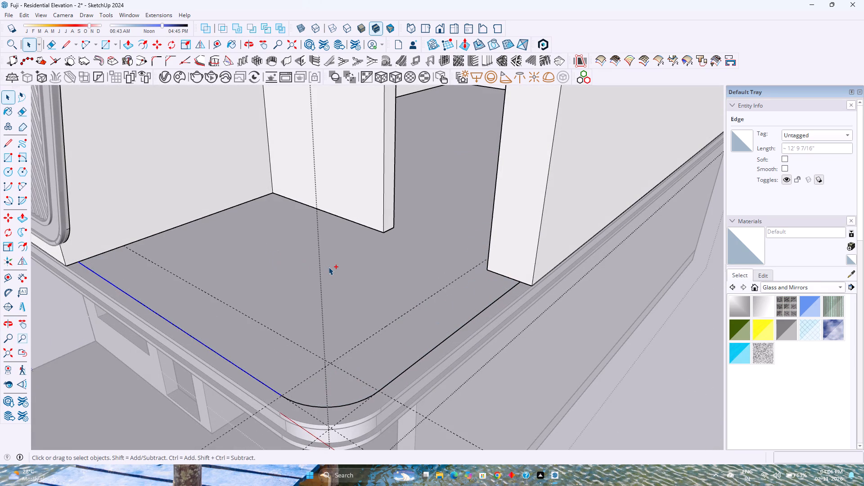
pyautogui.hotkey('ctrl', 'z')
pyautogui.hotkey('ctrl', 'z')
pyautogui.press('Escape')
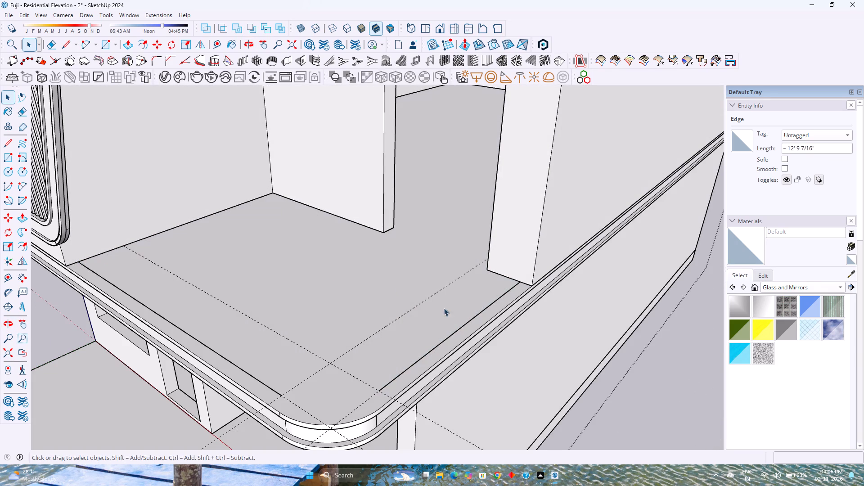
pyautogui.click(516, 248)
pyautogui.doubleClick(514, 248)
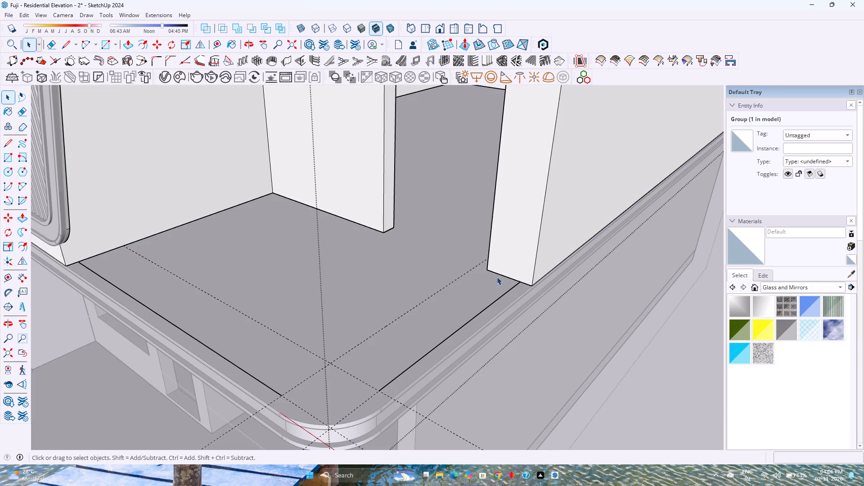
pyautogui.click(490, 288)
pyautogui.hotkey('ctrl', 'z')
pyautogui.hotkey('ctrl', 'z')
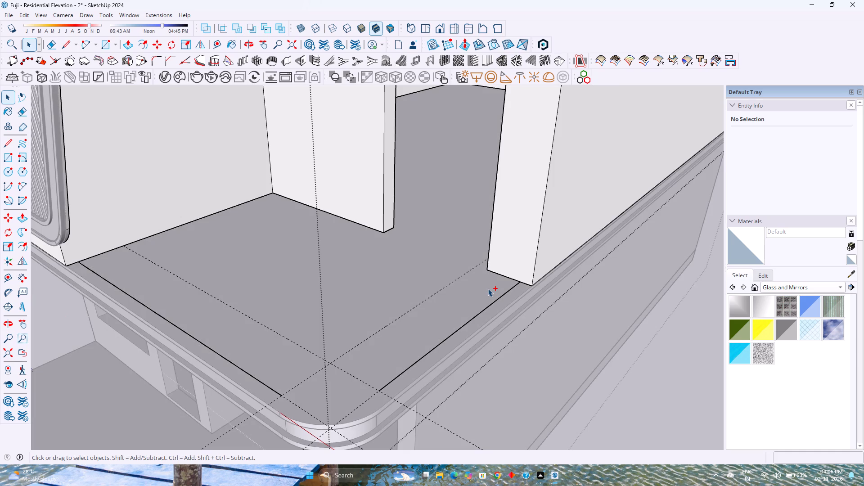
pyautogui.hotkey('ctrl', 'z')
pyautogui.hotkey('ctrl', 'z')
pyautogui.press('Escape')
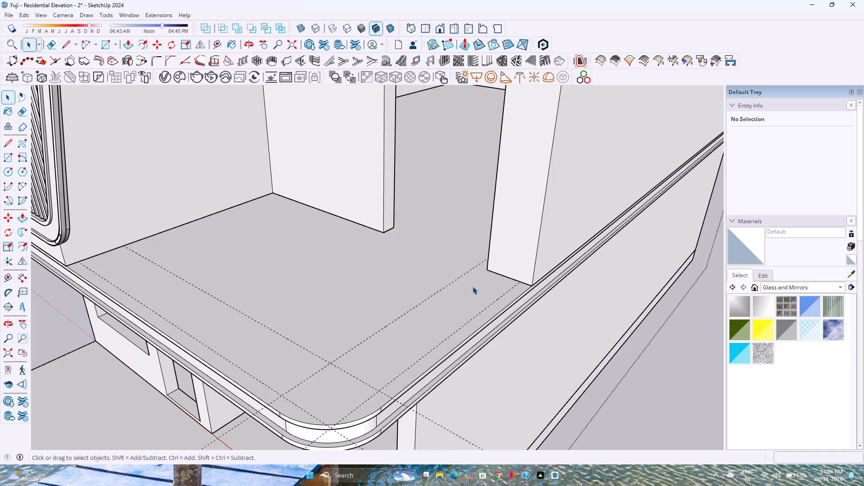
# Inside the slatted façade panel group, draw an 8' 6" line along the 6-inch guide from the wall pier to the 2-foot guide crossing.
pyautogui.scroll(-4, 470, 286)
pyautogui.doubleClick(186, 120)
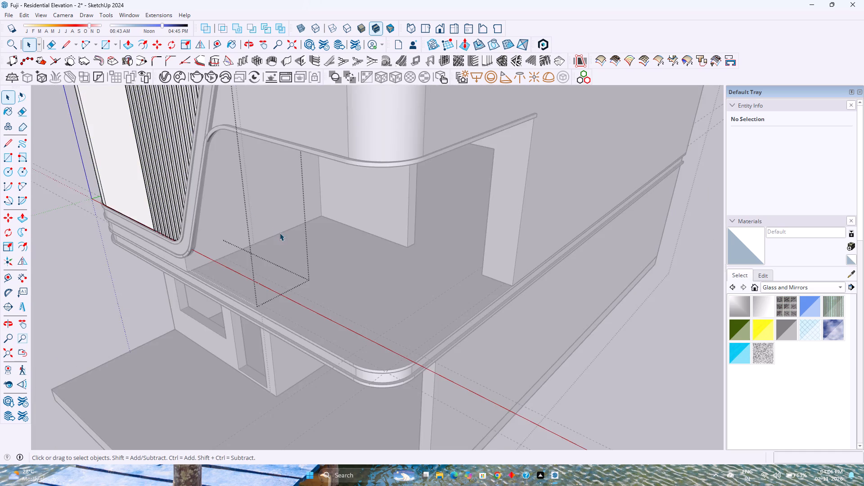
pyautogui.moveTo(279, 233); pyautogui.dragTo(137, 256, button='middle')
pyautogui.scroll(4, 164, 282)
pyautogui.moveTo(140, 284); pyautogui.dragTo(209, 277, button='middle')
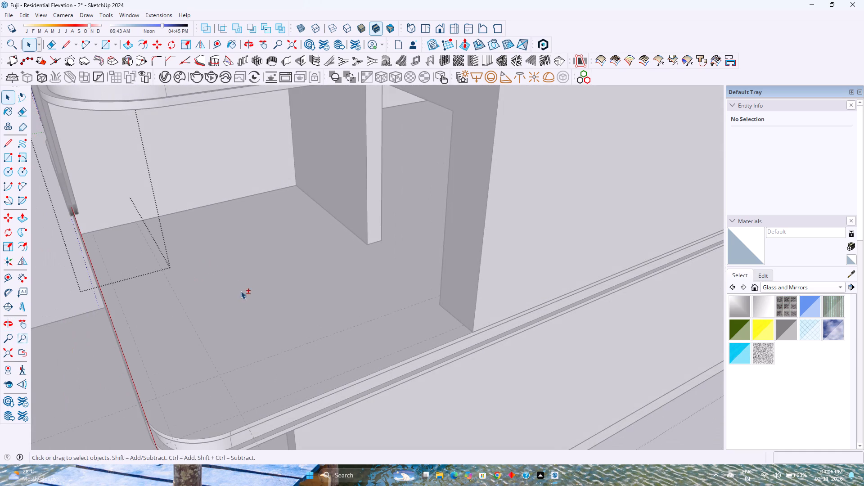
pyautogui.keyDown('shift'); pyautogui.moveTo(242, 291); pyautogui.dragTo(260, 271, button='middle'); pyautogui.keyUp('shift')
pyautogui.press('l')
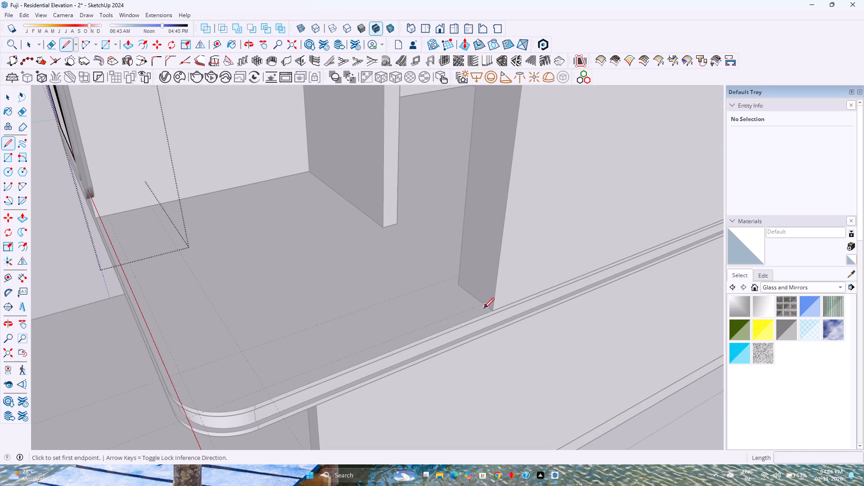
pyautogui.click(484, 305)
pyautogui.click(264, 386)
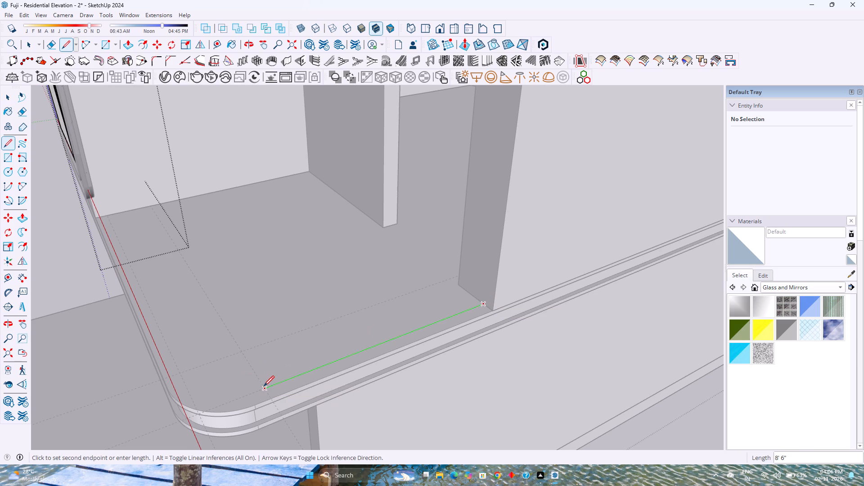
pyautogui.press('Escape')
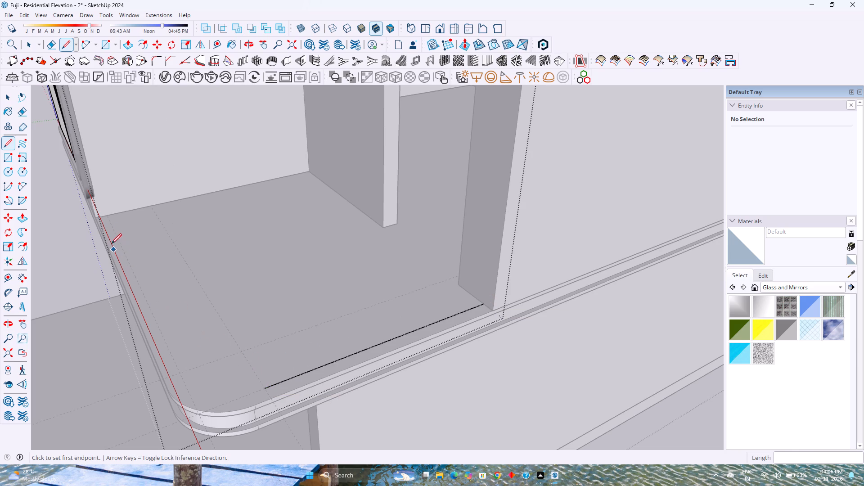
# Draw a line about 12' 9 7/16" long along the other 6-inch guide and join both lines with a tangent corner arc.
pyautogui.click(107, 215)
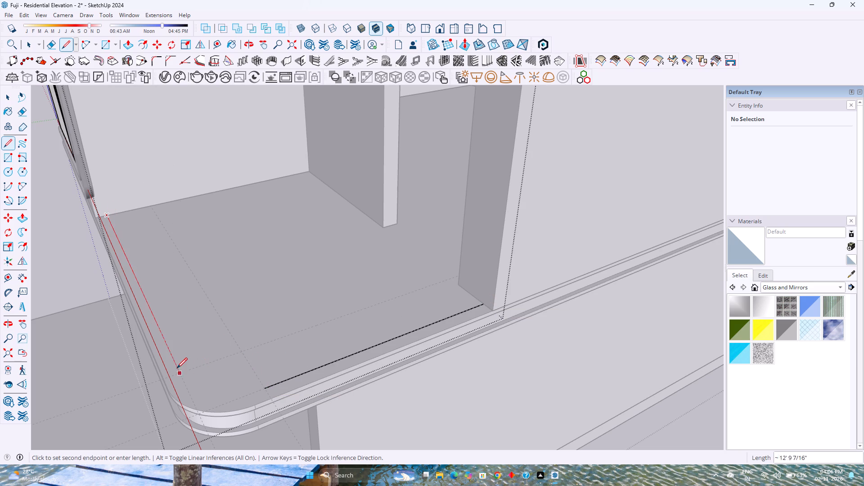
pyautogui.click(180, 373)
pyautogui.press('a')
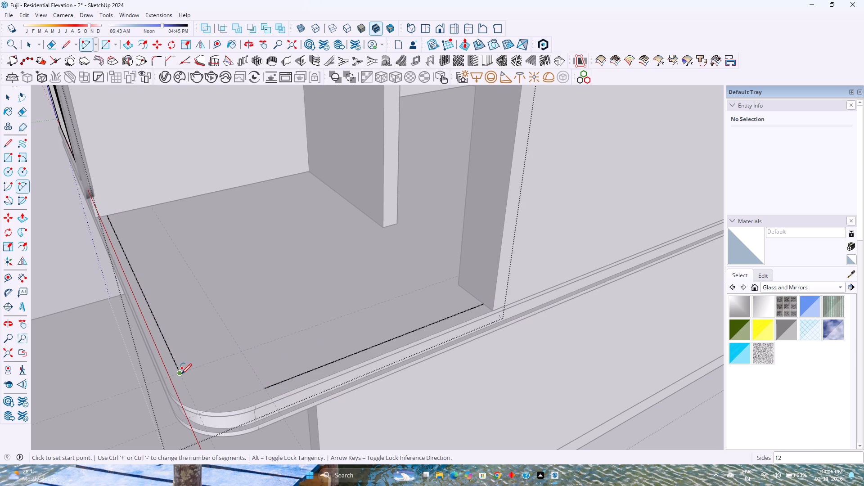
pyautogui.click(181, 374)
pyautogui.doubleClick(265, 391)
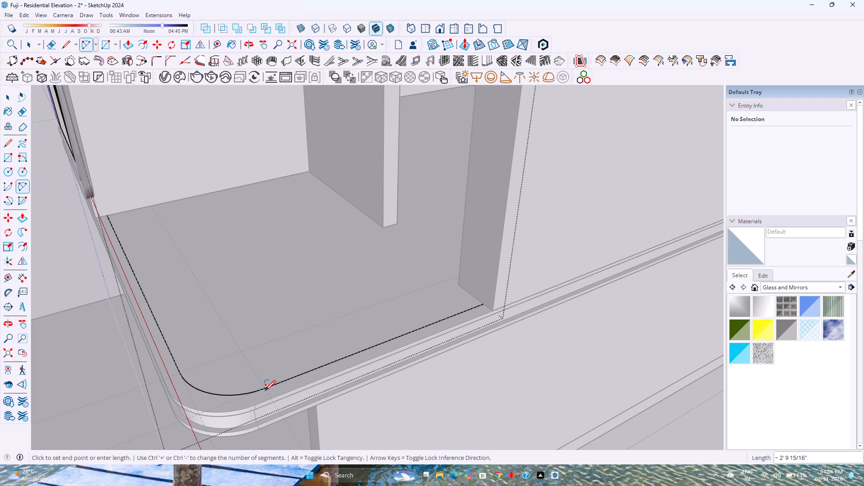
# Set the outline's corner arc to 120 segments.
pyautogui.press('space')
pyautogui.click(278, 383)
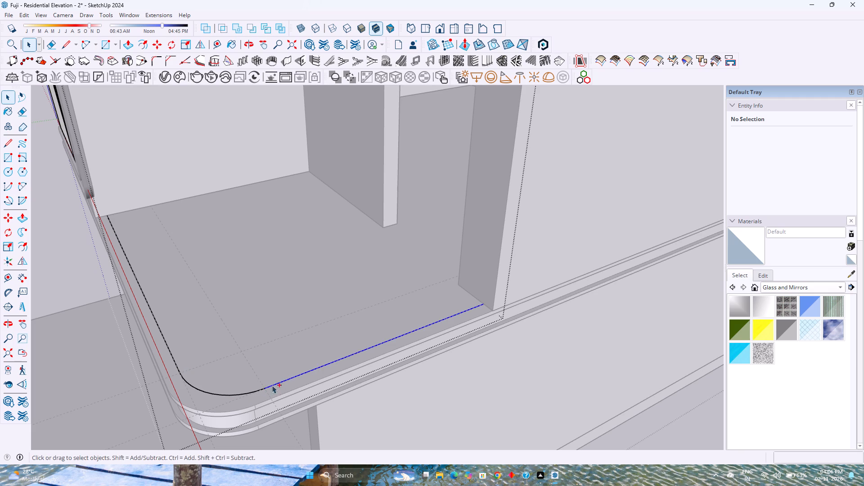
pyautogui.click(228, 394)
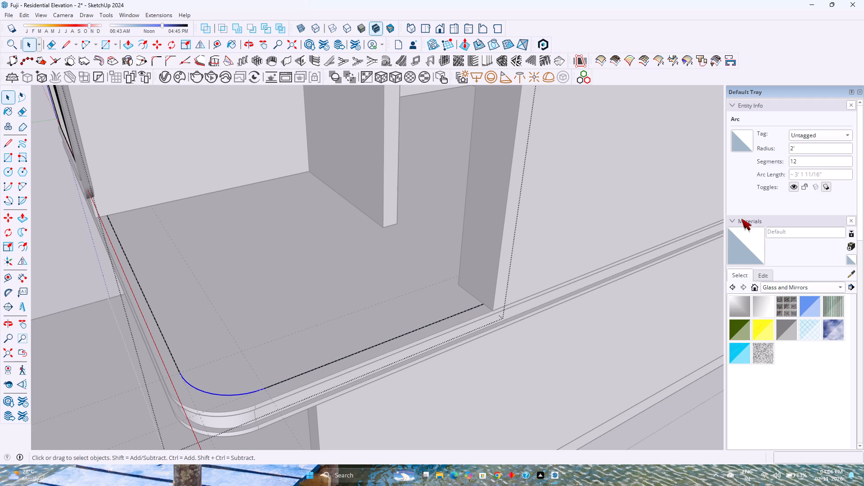
pyautogui.click(812, 162)
pyautogui.press('0')
pyautogui.press('Return')
# Offset both straight outline lines and the smoothed corner arc 2 inches inward across the balcony floor.
pyautogui.keyDown('ctrl'); pyautogui.click(156, 319); pyautogui.keyUp('ctrl')
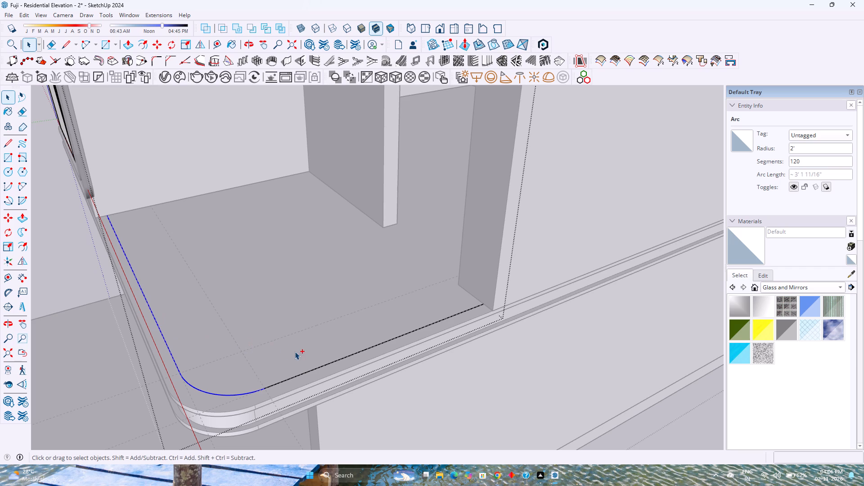
pyautogui.keyDown('ctrl'); pyautogui.click(300, 373); pyautogui.keyUp('ctrl')
pyautogui.keyDown('ctrl'); pyautogui.click(301, 376); pyautogui.keyUp('ctrl')
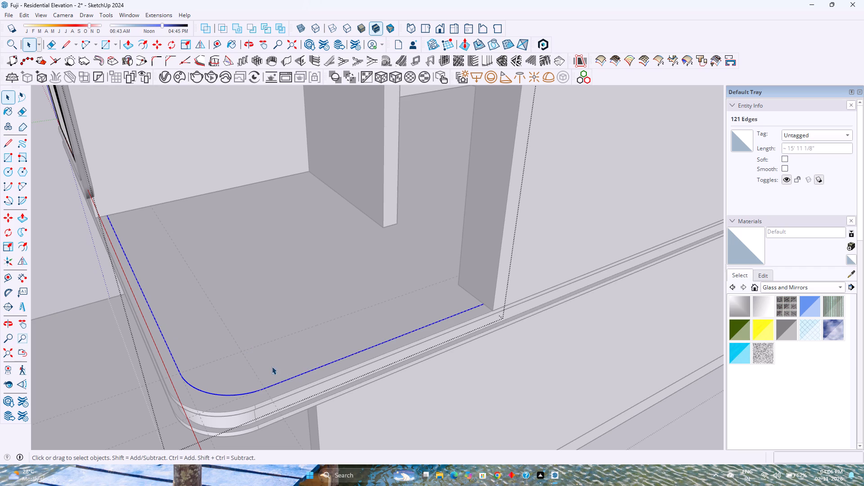
pyautogui.click(143, 41)
pyautogui.click(153, 301)
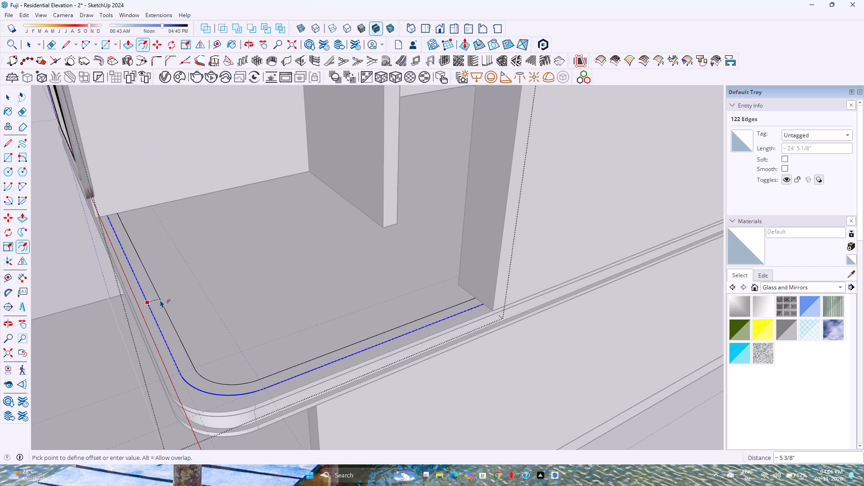
pyautogui.press('2')
pyautogui.press('Return')
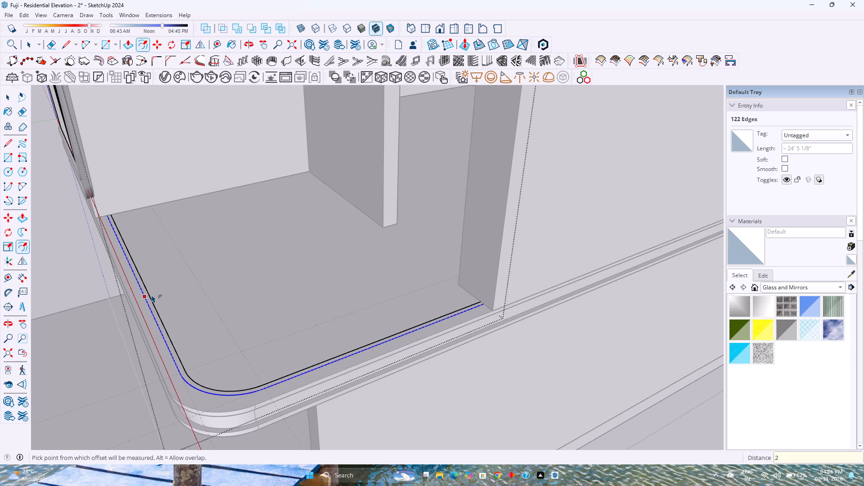
# Close both open ends of the 2-inch balcony strip with short lines joining the outer and offset outlines.
pyautogui.press('l')
pyautogui.scroll(2, 499, 305)
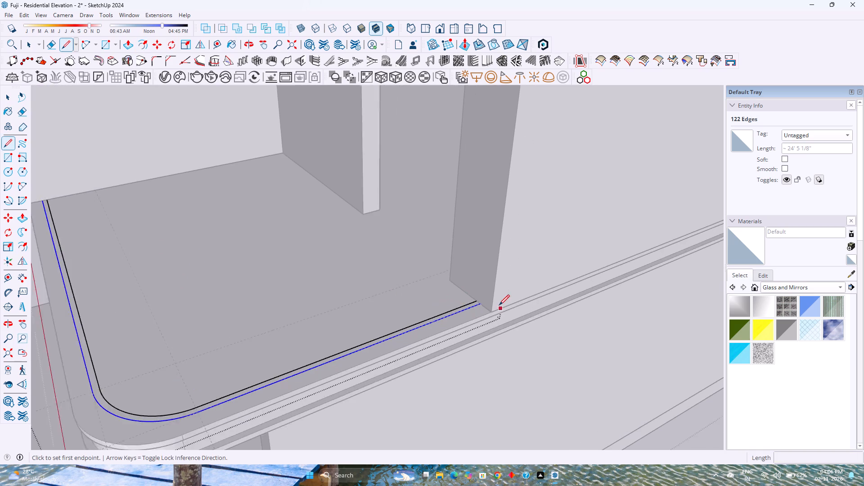
pyautogui.scroll(7, 499, 305)
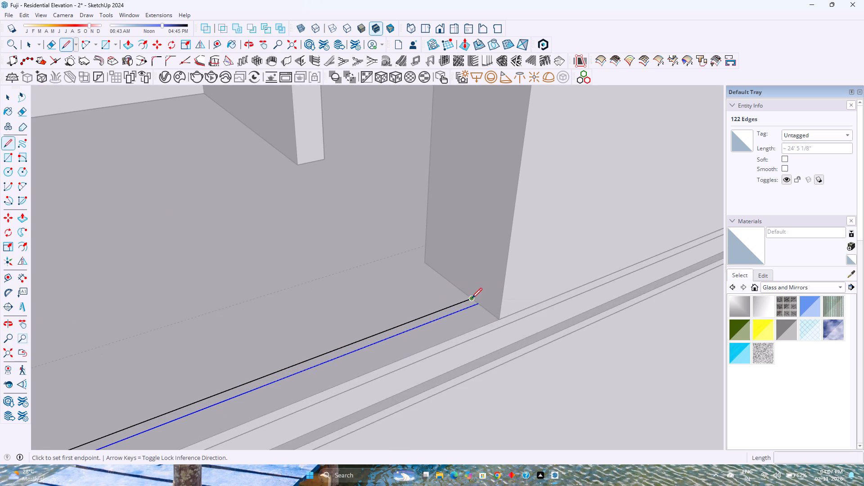
pyautogui.click(471, 299)
pyautogui.click(476, 303)
pyautogui.scroll(-4, 418, 300)
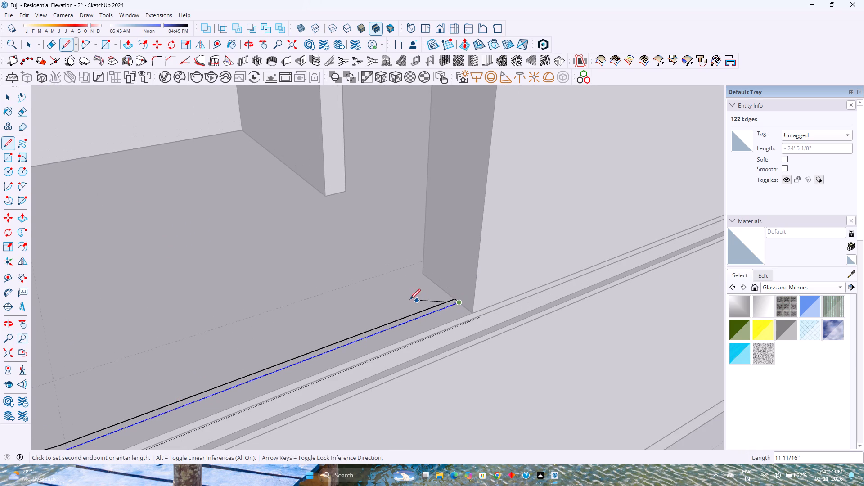
pyautogui.press('Escape')
pyautogui.scroll(-4, 388, 295)
pyautogui.keyDown('shift'); pyautogui.moveTo(387, 299); pyautogui.dragTo(592, 385, button='middle'); pyautogui.keyUp('shift')
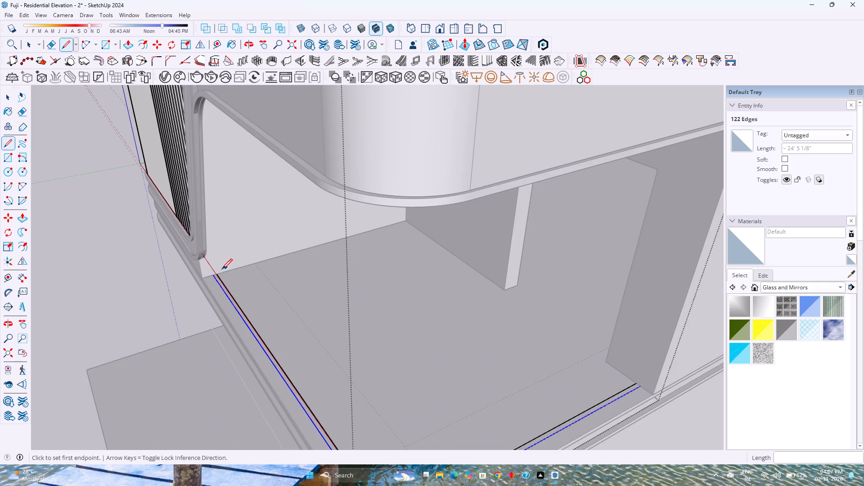
pyautogui.scroll(13, 221, 270)
pyautogui.click(217, 283)
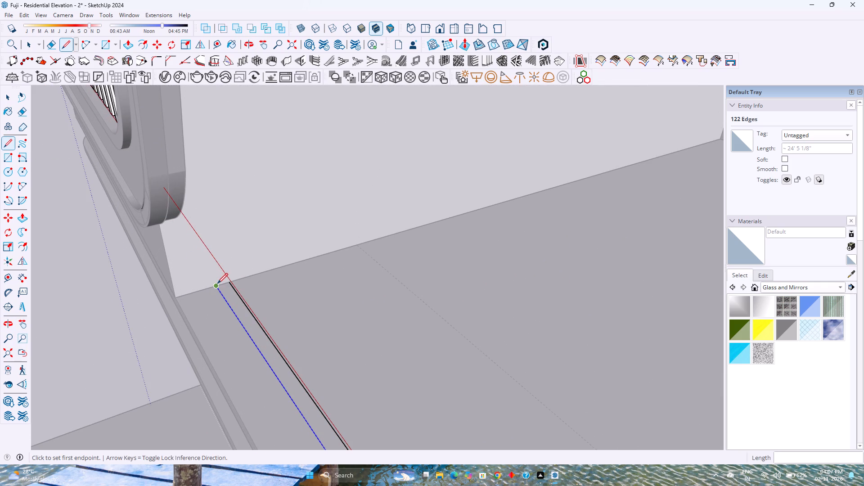
pyautogui.click(229, 283)
pyautogui.press('space')
# Make a group from the complete rounded-corner strip, including its face and connected edges.
pyautogui.scroll(-7, 216, 294)
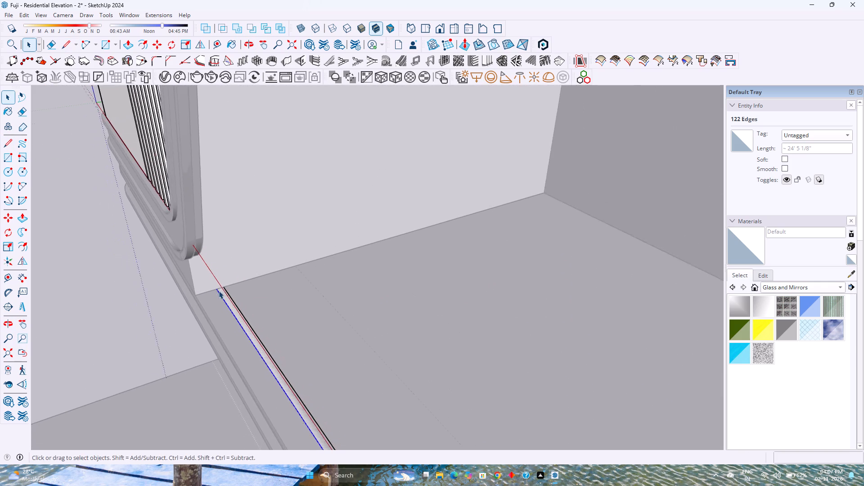
pyautogui.scroll(-14, 219, 291)
pyautogui.scroll(7, 294, 399)
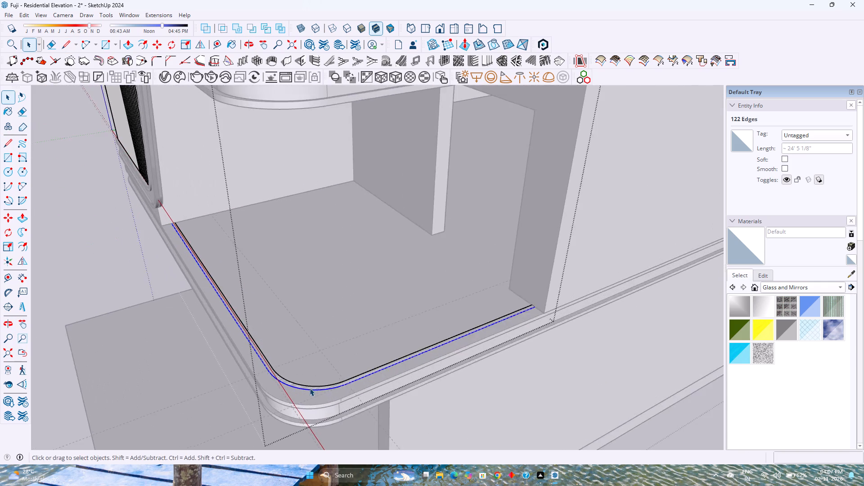
pyautogui.scroll(8, 310, 388)
pyautogui.moveTo(315, 390); pyautogui.dragTo(271, 394, button='middle')
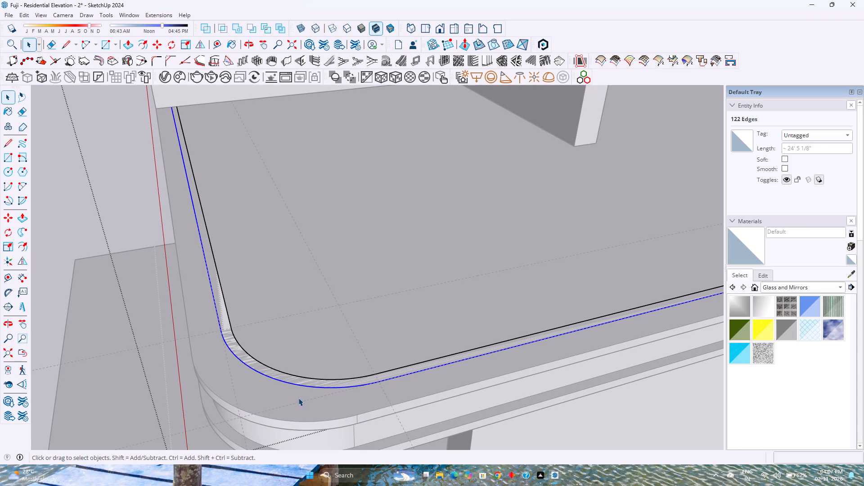
pyautogui.doubleClick(296, 376)
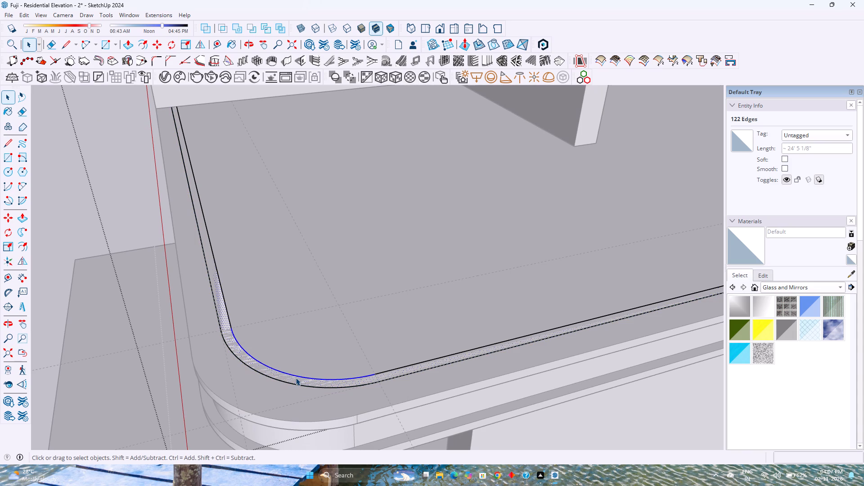
pyautogui.tripleClick(296, 378)
pyautogui.rightClick(296, 378)
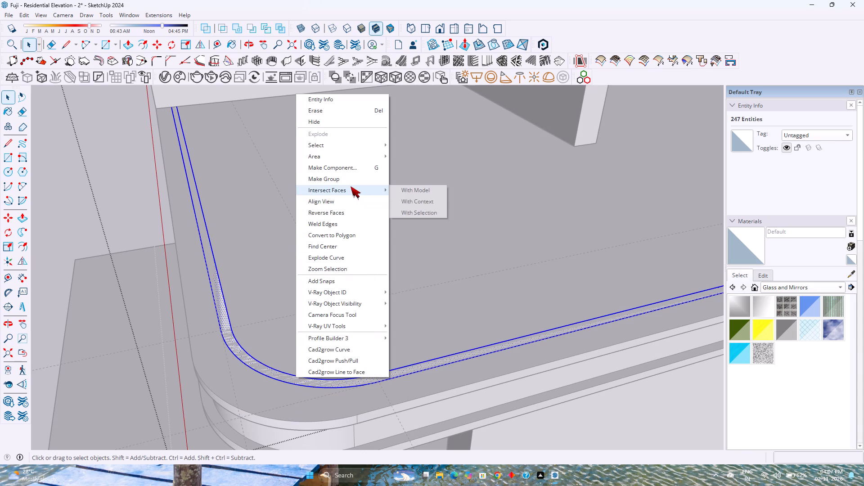
pyautogui.click(346, 182)
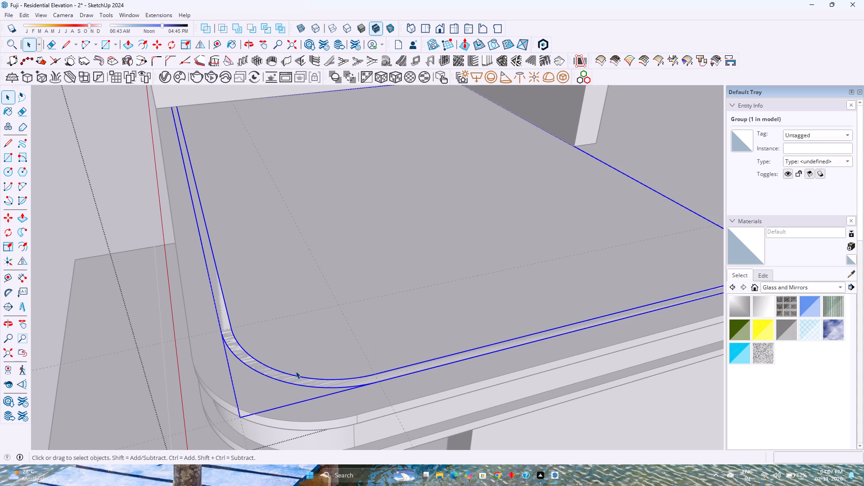
# Inside the strip group, extrude the strip's face 2 inches upward with Push/Pull.
pyautogui.doubleClick(297, 378)
pyautogui.click(301, 379)
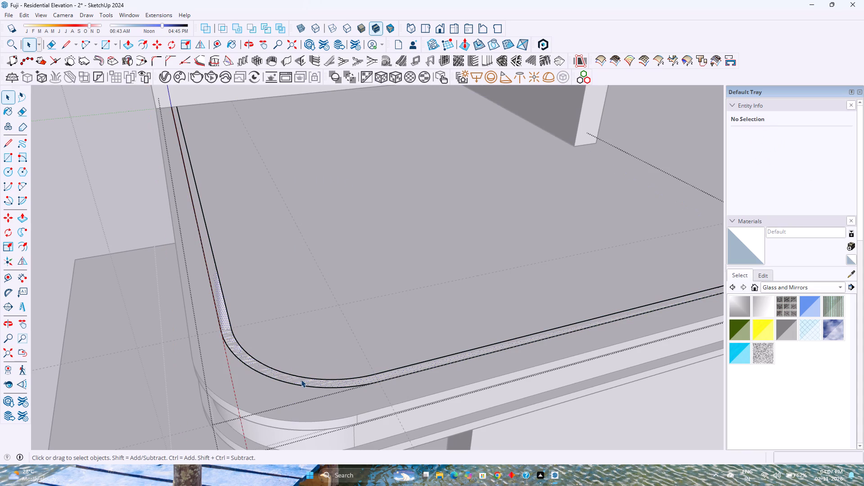
pyautogui.press('p')
pyautogui.click(301, 380)
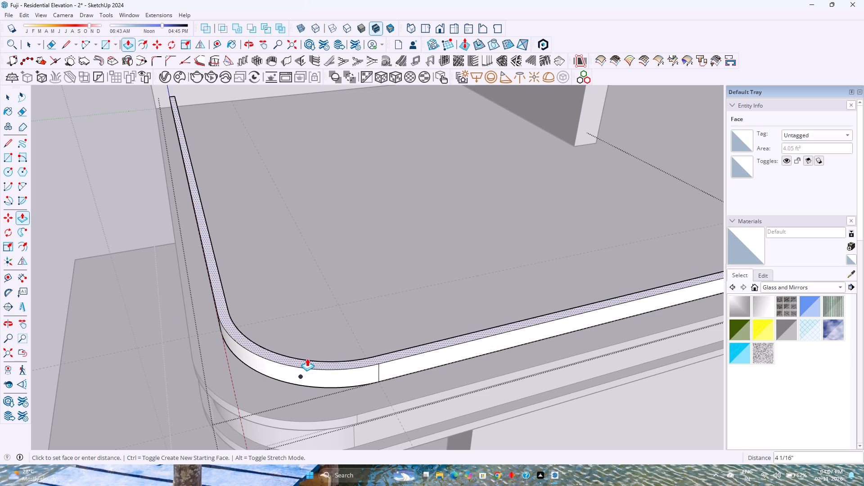
pyautogui.press('2')
pyautogui.press('Return')
pyautogui.scroll(-4, 286, 367)
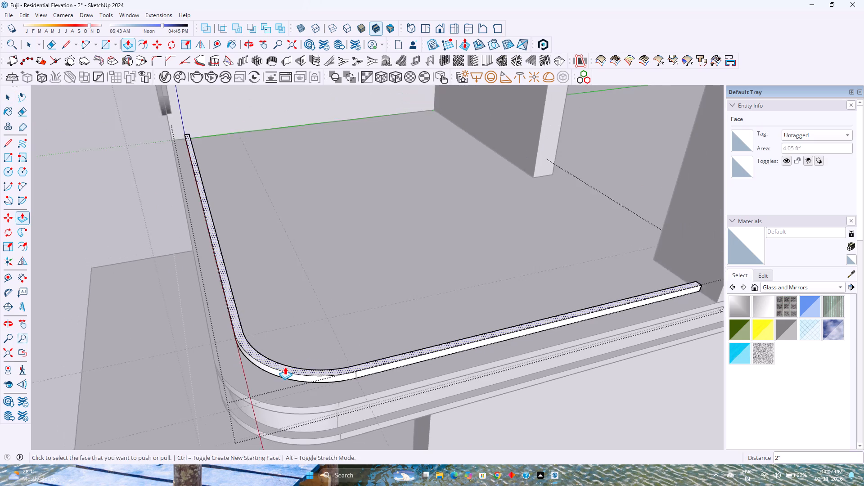
# Copy the entire extruded strip 3' straight up above the balcony floor.
pyautogui.press('space')
pyautogui.tripleClick(292, 369)
pyautogui.keyDown('shift'); pyautogui.moveTo(370, 356); pyautogui.dragTo(253, 412, button='middle'); pyautogui.keyUp('shift')
pyautogui.press('m')
pyautogui.scroll(1, 561, 344)
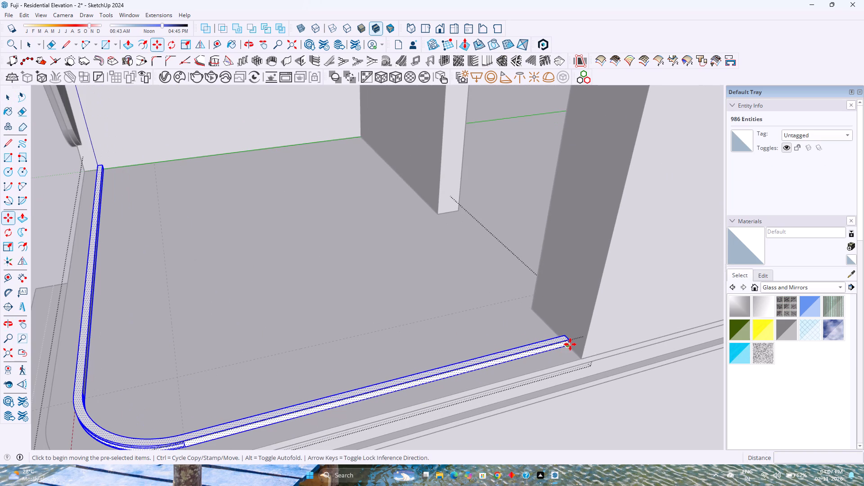
pyautogui.click(570, 347)
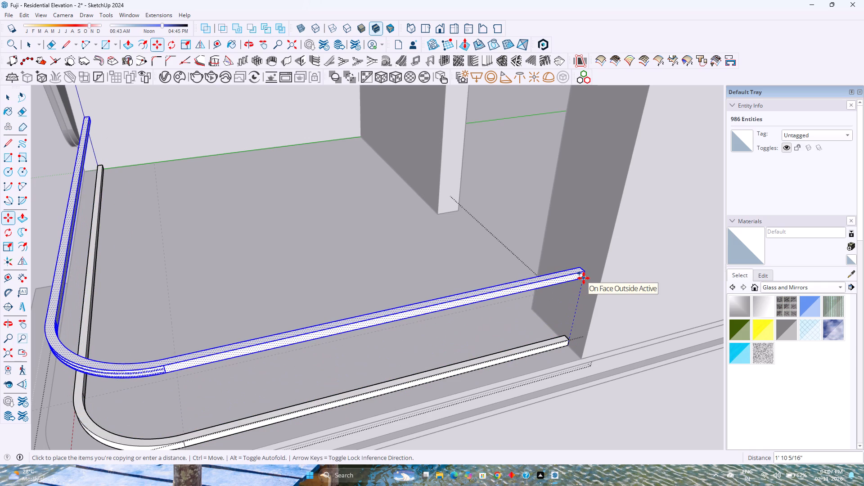
pyautogui.write("3'")
pyautogui.press('Return')
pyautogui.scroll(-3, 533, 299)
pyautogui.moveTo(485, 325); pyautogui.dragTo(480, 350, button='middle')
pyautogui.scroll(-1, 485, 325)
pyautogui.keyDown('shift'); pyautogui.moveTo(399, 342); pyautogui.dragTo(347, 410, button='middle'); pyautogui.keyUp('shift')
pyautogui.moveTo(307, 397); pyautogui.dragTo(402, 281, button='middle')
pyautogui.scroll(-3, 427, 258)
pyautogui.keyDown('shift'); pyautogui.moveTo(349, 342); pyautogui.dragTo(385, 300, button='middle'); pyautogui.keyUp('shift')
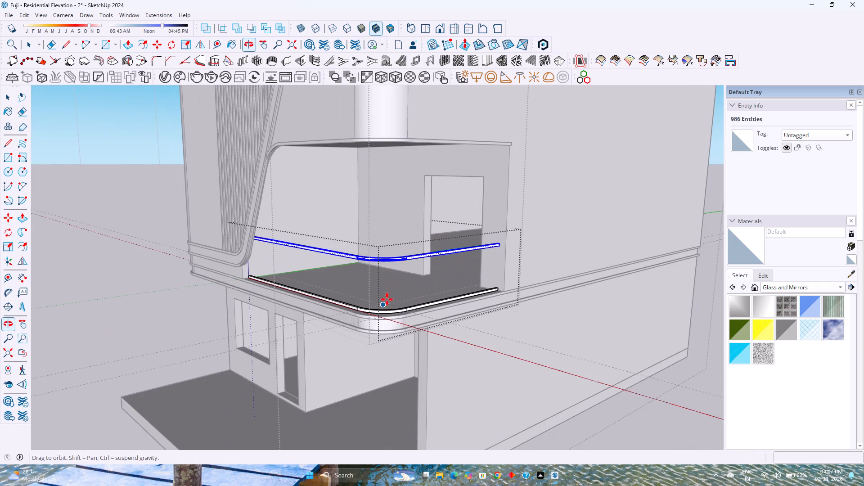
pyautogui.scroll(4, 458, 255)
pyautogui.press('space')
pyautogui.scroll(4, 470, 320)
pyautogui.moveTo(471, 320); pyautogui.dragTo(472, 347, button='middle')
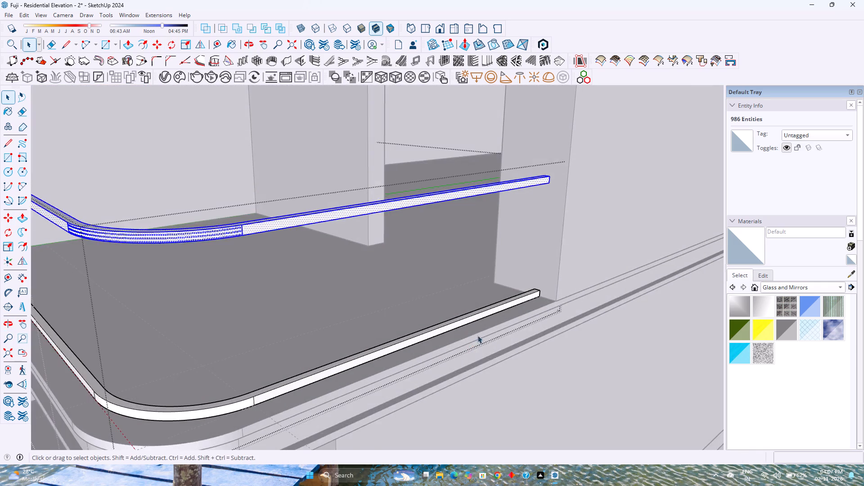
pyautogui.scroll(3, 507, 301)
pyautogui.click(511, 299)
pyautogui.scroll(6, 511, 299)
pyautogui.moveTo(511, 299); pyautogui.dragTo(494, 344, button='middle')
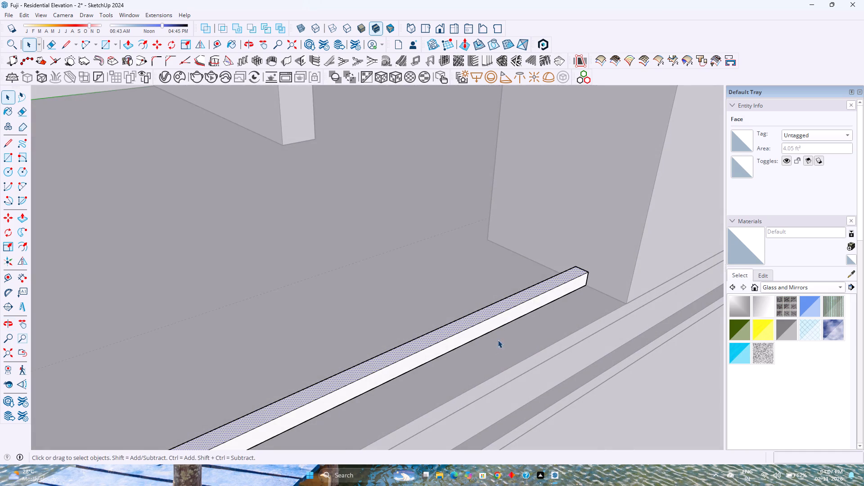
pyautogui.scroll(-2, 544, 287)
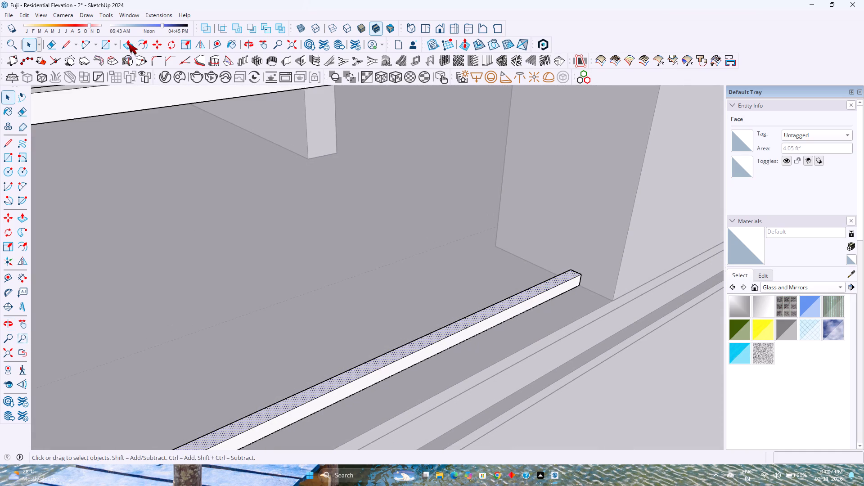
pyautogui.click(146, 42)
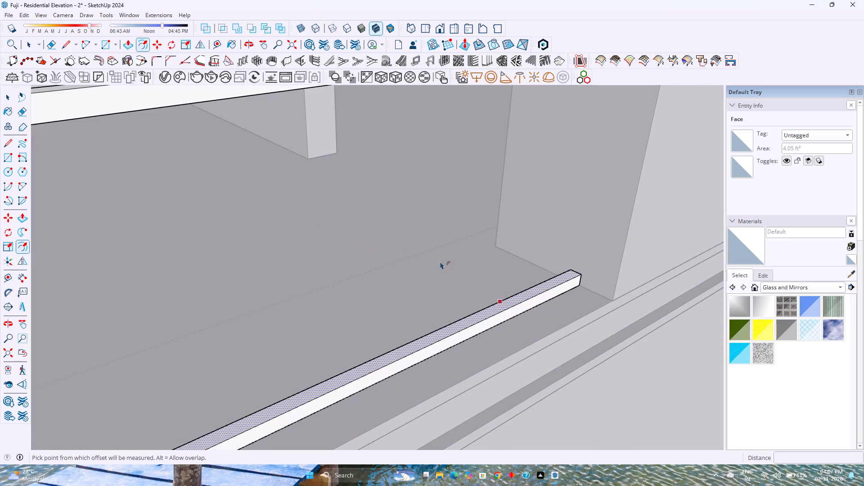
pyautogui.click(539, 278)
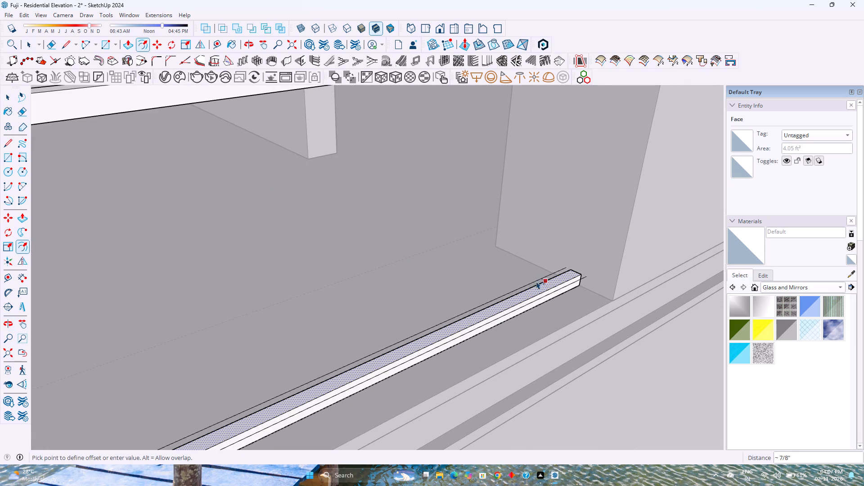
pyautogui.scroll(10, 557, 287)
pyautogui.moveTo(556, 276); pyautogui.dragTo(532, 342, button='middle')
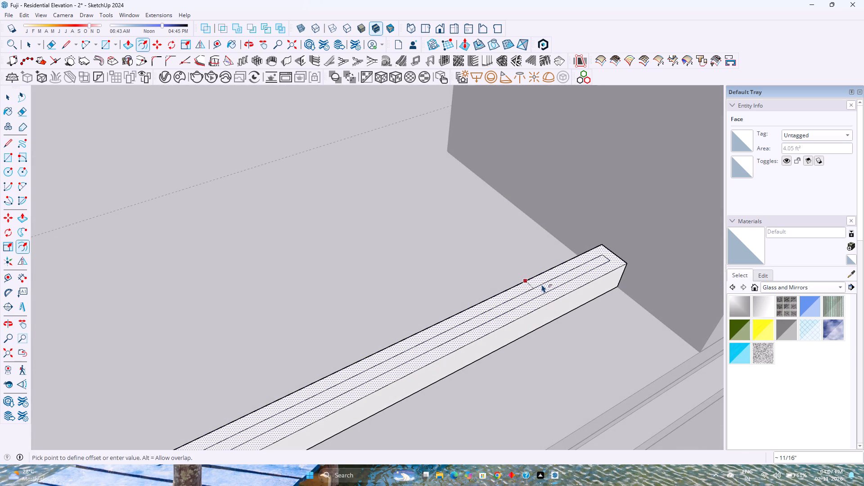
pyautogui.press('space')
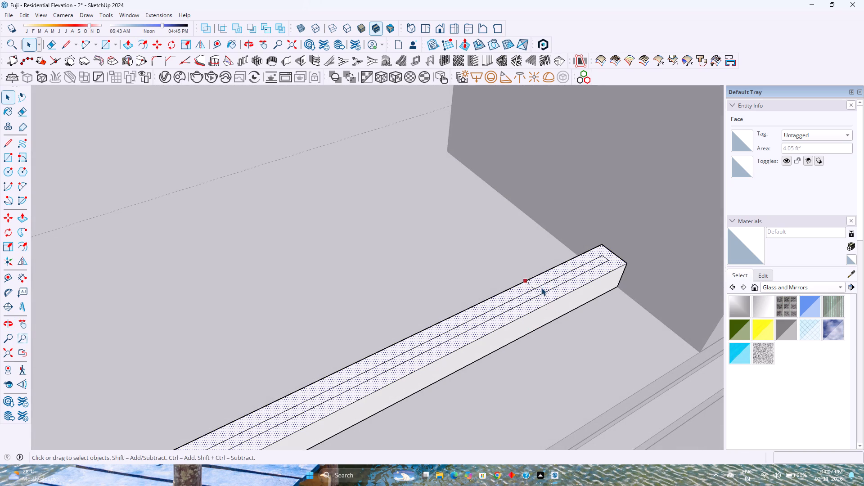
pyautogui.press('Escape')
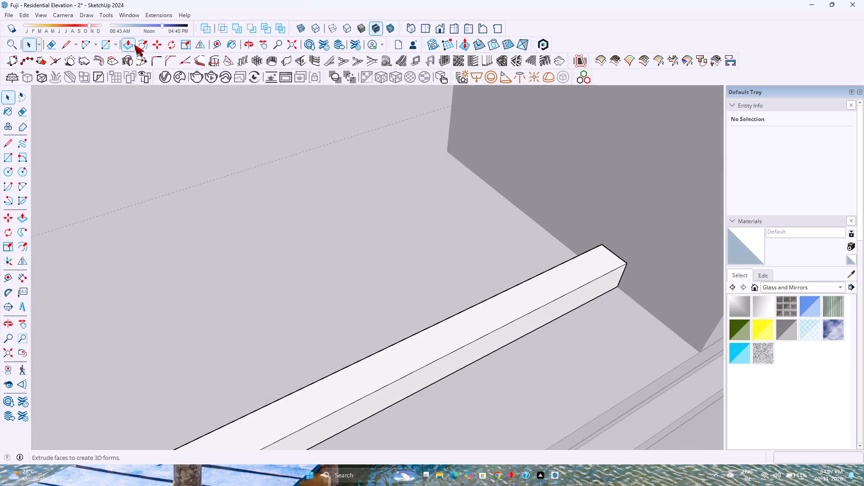
# On the lower strip's top face, place a lengthwise centre guide 1 inch from its edge and parallel guides 6 mm to either side.
pyautogui.click(217, 45)
pyautogui.click(514, 321)
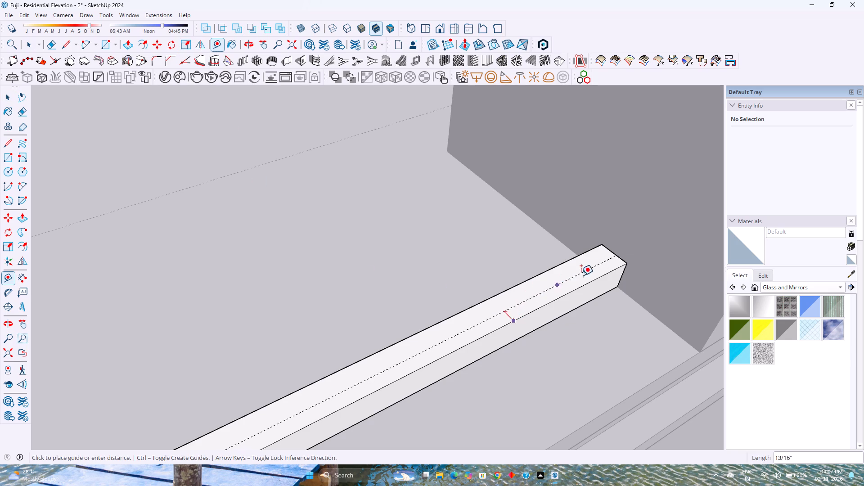
pyautogui.click(611, 253)
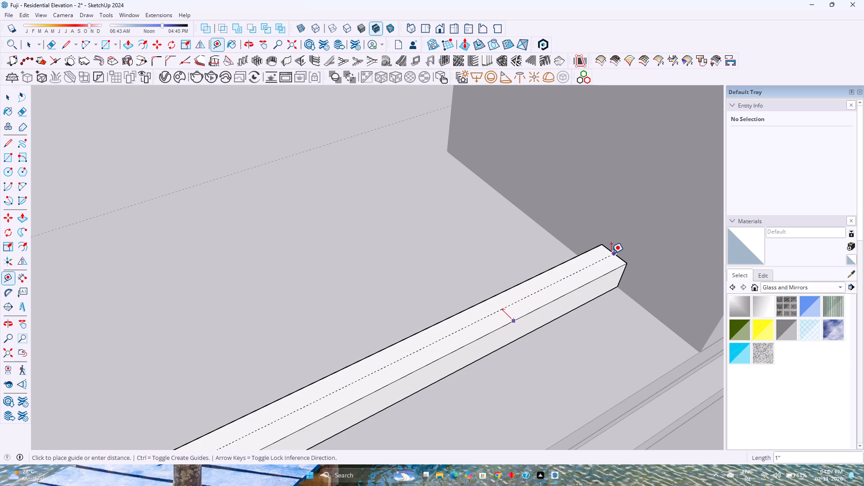
pyautogui.click(553, 283)
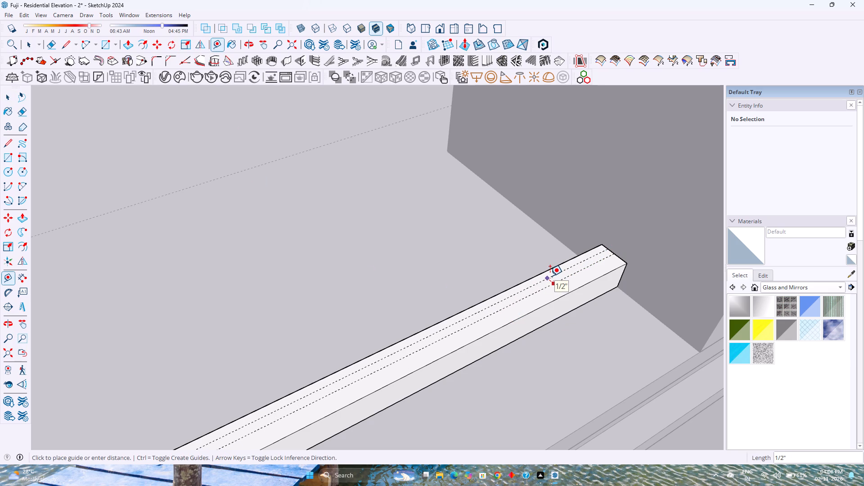
pyautogui.write('6mm')
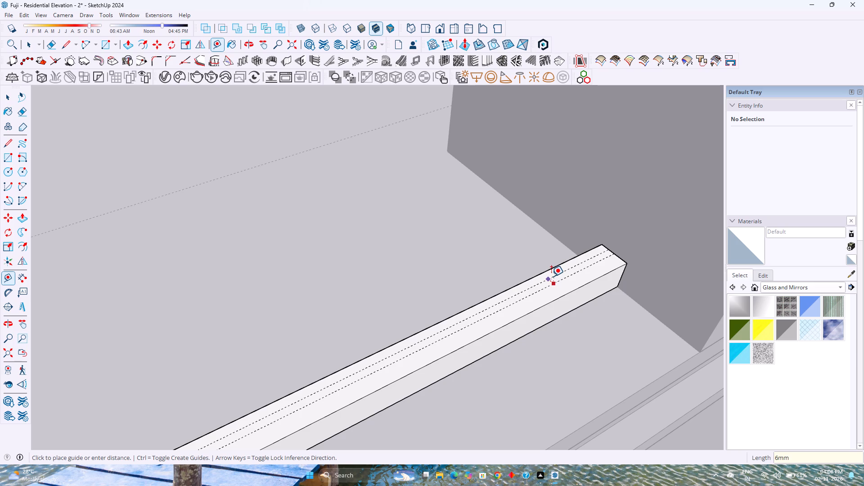
pyautogui.press('Return')
pyautogui.scroll(8, 561, 286)
pyautogui.click(555, 279)
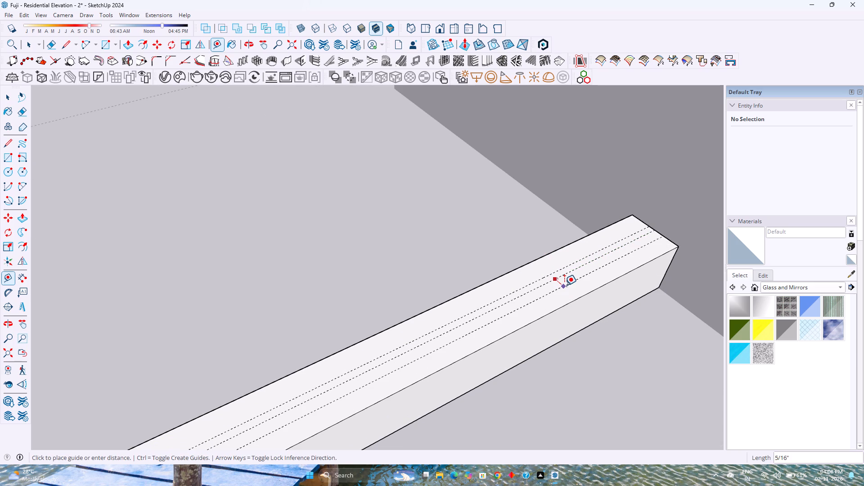
pyautogui.press('6')
pyautogui.write('mm')
pyautogui.press('Return')
pyautogui.press('space')
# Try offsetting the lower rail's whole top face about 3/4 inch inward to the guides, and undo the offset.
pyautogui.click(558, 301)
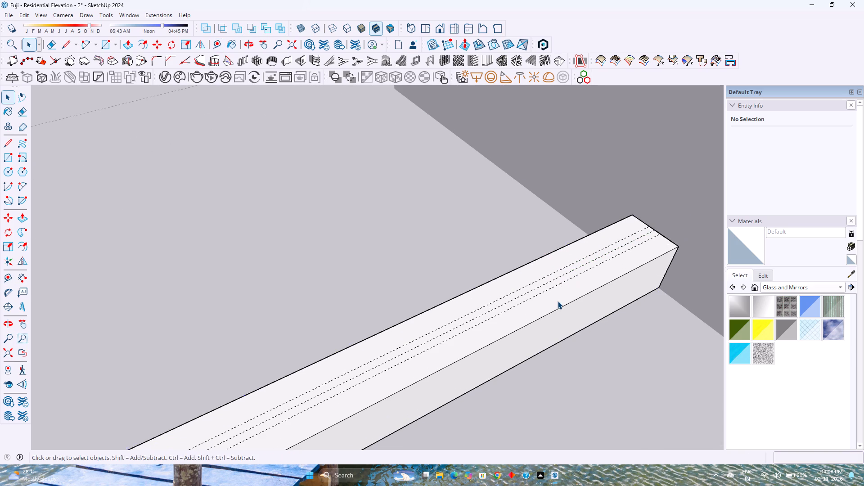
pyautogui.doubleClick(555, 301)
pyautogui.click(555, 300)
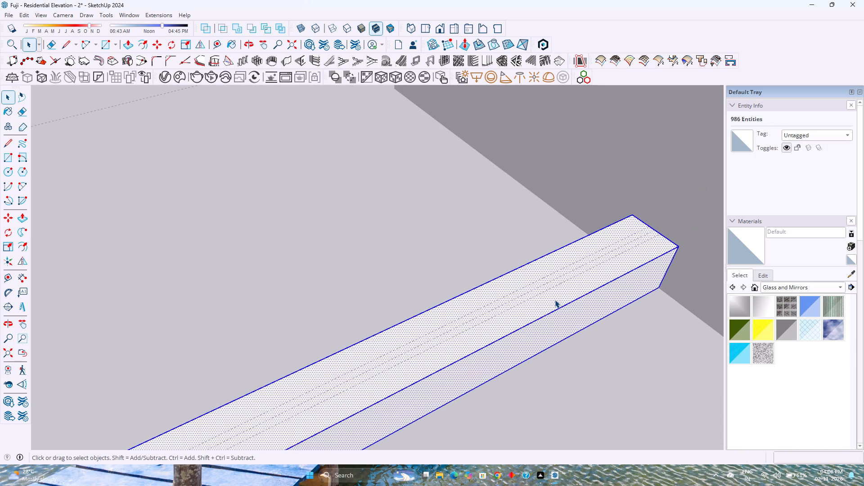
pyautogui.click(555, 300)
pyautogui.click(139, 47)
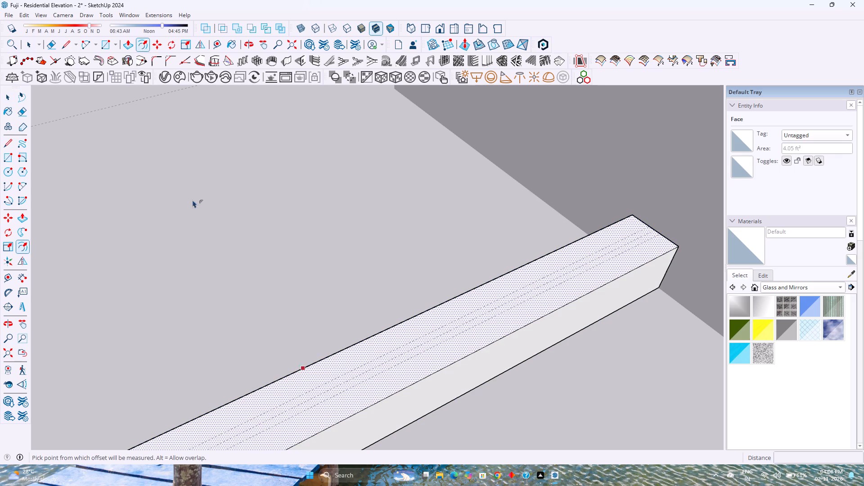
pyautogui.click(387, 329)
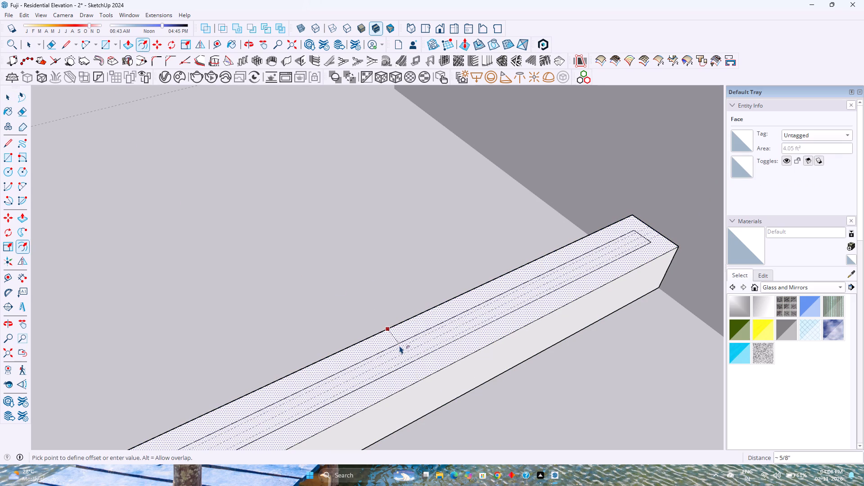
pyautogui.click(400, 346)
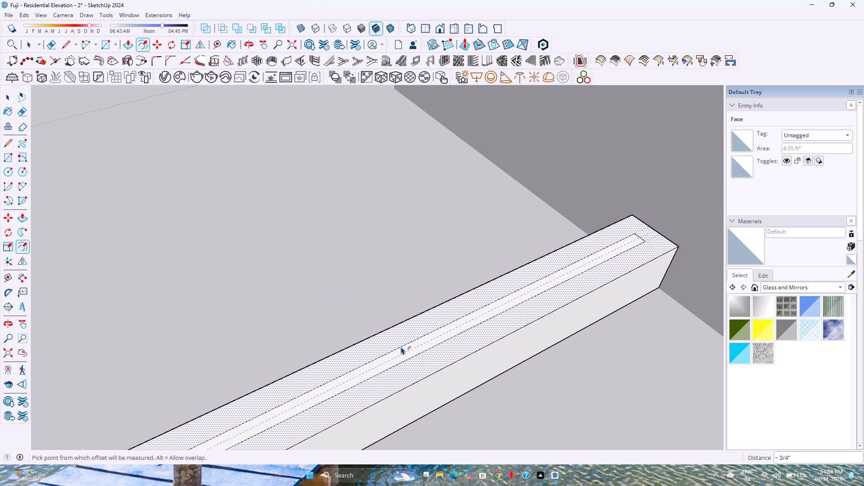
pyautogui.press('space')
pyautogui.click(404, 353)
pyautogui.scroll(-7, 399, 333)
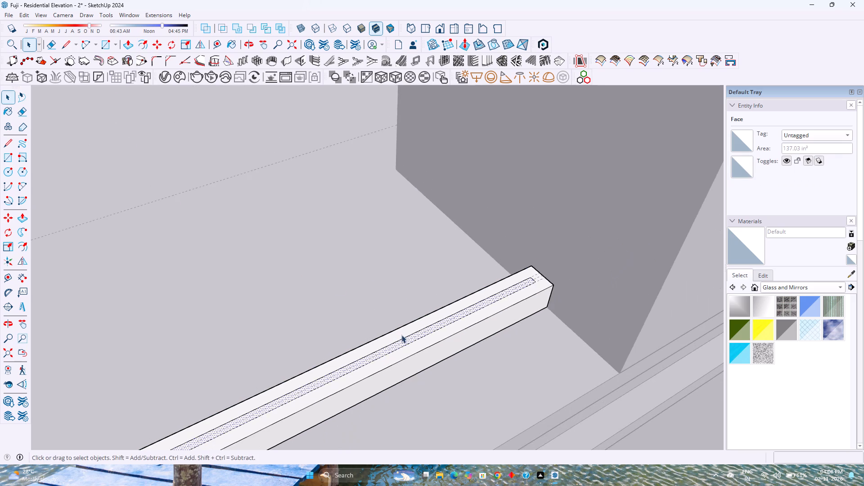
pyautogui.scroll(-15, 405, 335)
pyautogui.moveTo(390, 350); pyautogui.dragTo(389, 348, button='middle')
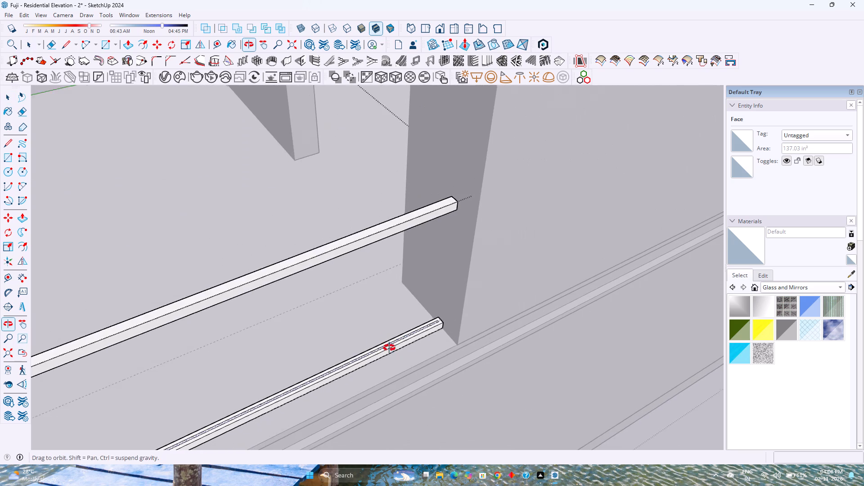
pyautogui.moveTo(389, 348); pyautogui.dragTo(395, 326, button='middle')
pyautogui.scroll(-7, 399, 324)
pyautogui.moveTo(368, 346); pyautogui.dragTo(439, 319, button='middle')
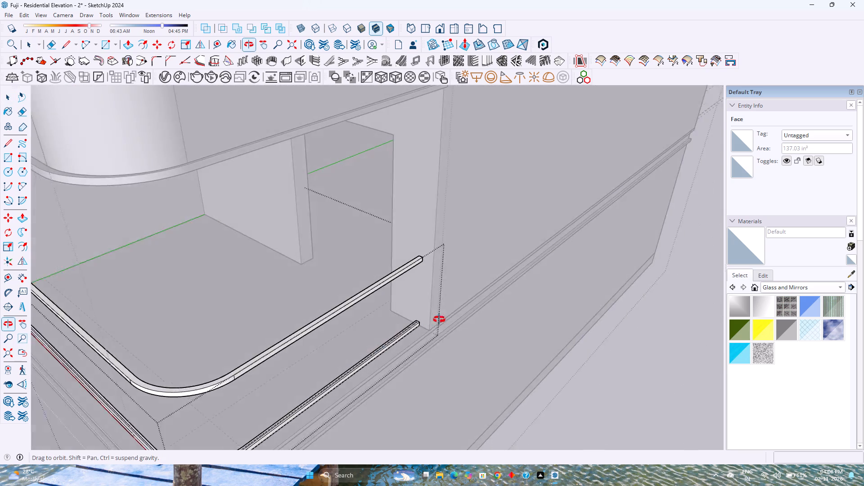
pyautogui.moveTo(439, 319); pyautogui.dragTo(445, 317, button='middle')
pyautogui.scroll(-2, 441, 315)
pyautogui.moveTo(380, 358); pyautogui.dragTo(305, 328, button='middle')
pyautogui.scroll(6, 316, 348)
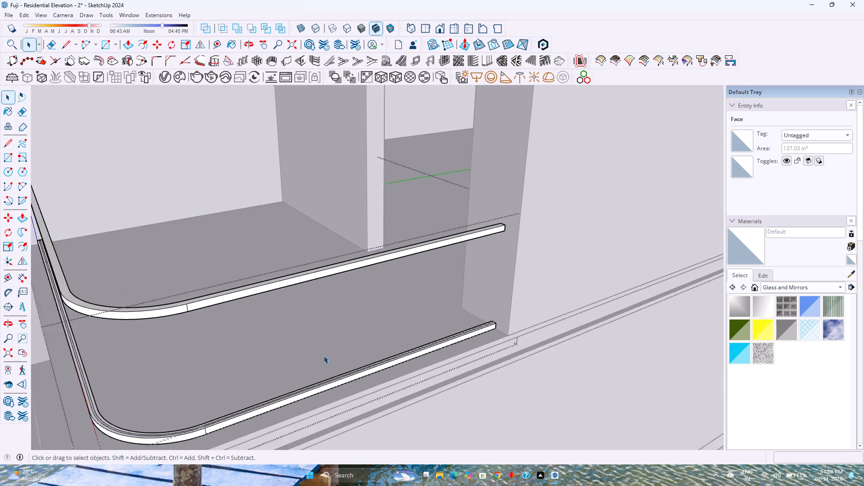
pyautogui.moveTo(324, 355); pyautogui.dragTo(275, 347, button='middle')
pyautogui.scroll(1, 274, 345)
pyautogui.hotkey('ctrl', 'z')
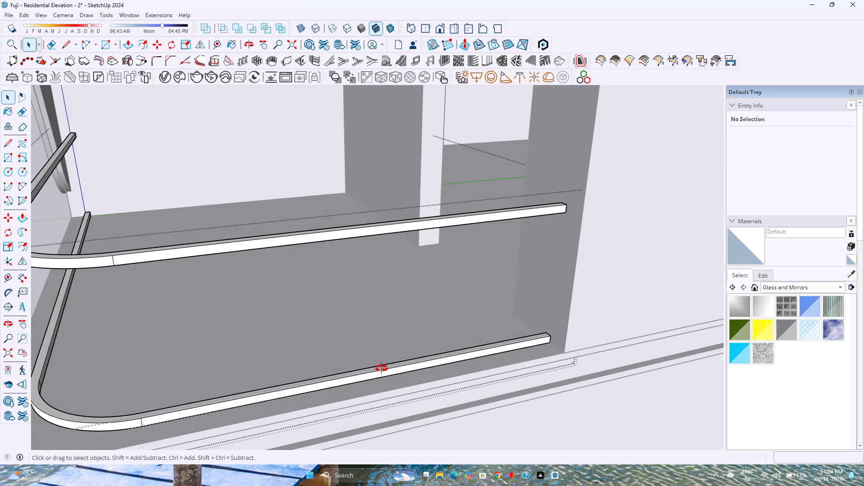
# Select the lower rail's outer top edge along its full run: both straight lengths and the rounded corner.
pyautogui.moveTo(382, 369); pyautogui.dragTo(418, 399, button='middle')
pyautogui.scroll(8, 508, 317)
pyautogui.click(503, 333)
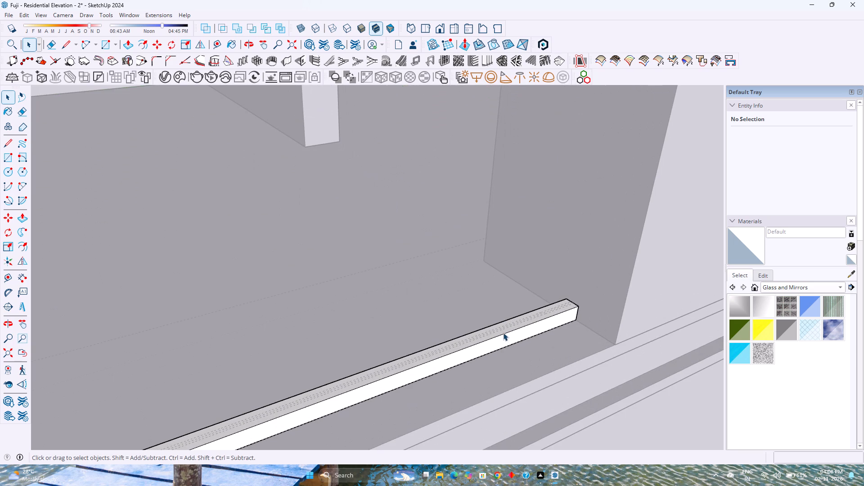
pyautogui.scroll(-4, 493, 334)
pyautogui.keyDown('shift'); pyautogui.moveTo(372, 337); pyautogui.dragTo(536, 297, button='middle'); pyautogui.keyUp('shift')
pyautogui.scroll(-10, 546, 293)
pyautogui.keyDown('shift'); pyautogui.moveTo(441, 336); pyautogui.dragTo(520, 315, button='middle'); pyautogui.keyUp('shift')
pyautogui.scroll(-1, 508, 318)
pyautogui.scroll(7, 480, 346)
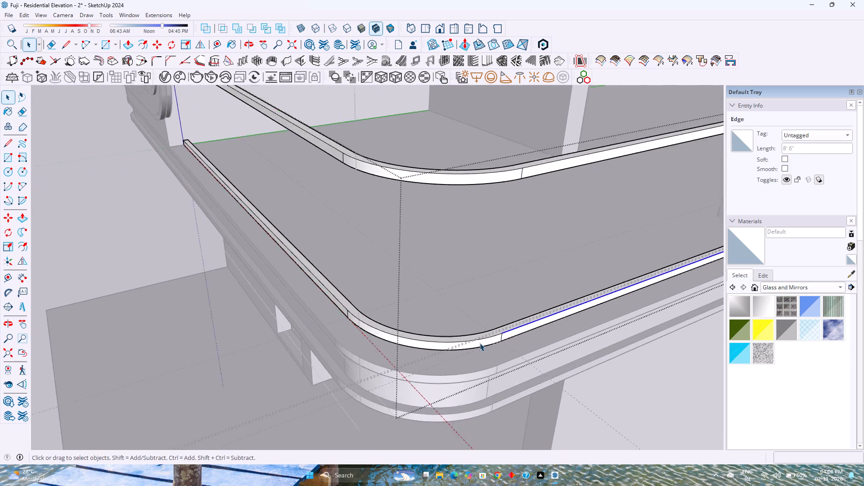
pyautogui.scroll(1, 480, 343)
pyautogui.keyDown('ctrl'); pyautogui.click(477, 339); pyautogui.keyUp('ctrl')
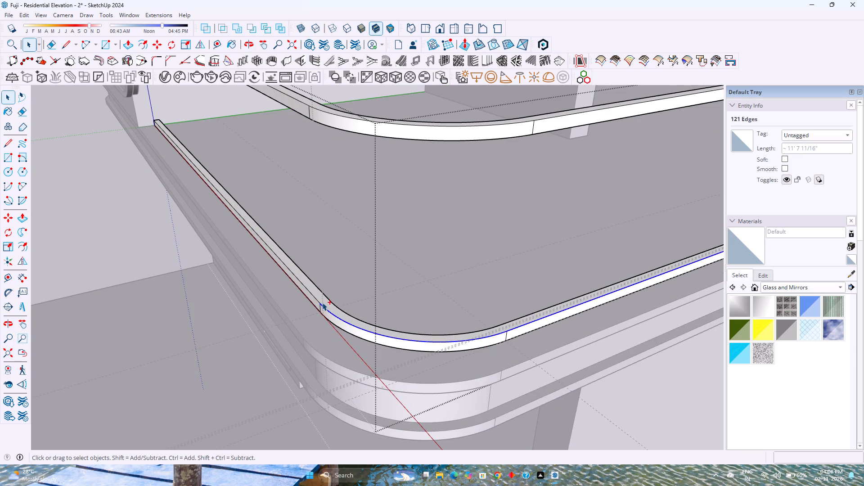
pyautogui.keyDown('ctrl'); pyautogui.click(309, 290); pyautogui.keyUp('ctrl')
pyautogui.moveTo(422, 298); pyautogui.dragTo(287, 331, button='middle')
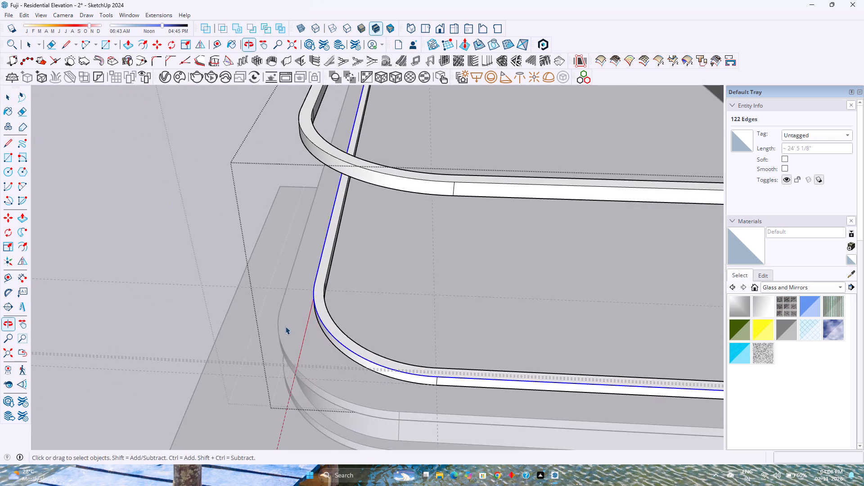
pyautogui.scroll(-3, 285, 326)
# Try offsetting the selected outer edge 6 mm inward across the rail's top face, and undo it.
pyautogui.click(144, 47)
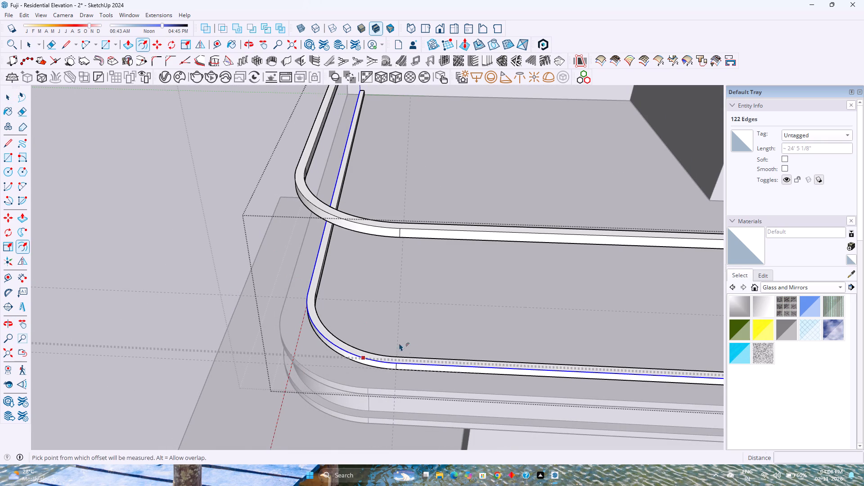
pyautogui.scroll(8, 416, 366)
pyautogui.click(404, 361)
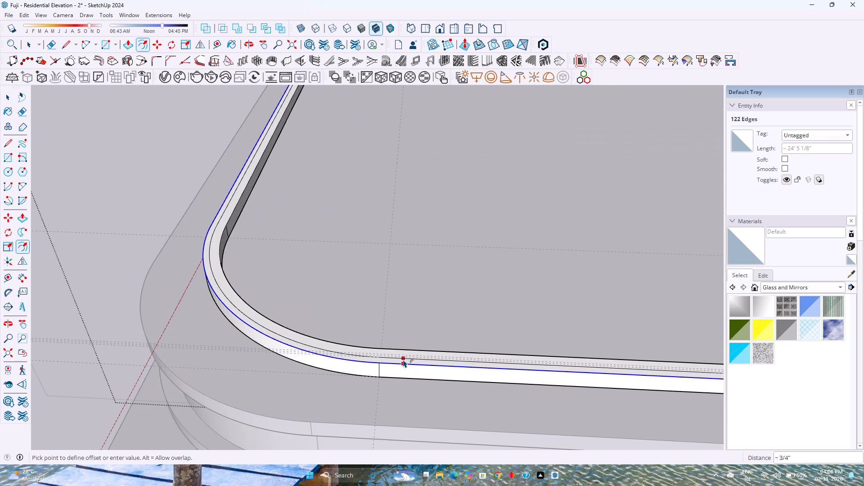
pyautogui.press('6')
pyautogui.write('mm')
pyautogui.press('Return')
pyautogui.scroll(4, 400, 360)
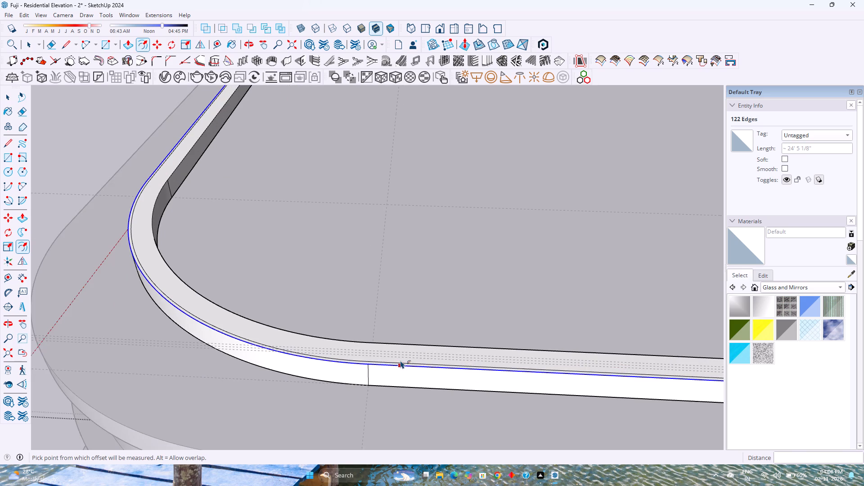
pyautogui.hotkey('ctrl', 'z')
# Offset the selected outer edge inward to the nearest guide, and again about 1 1/4 inches to the farthest guide.
pyautogui.scroll(4, 403, 361)
pyautogui.moveTo(403, 362); pyautogui.dragTo(305, 423, button='middle')
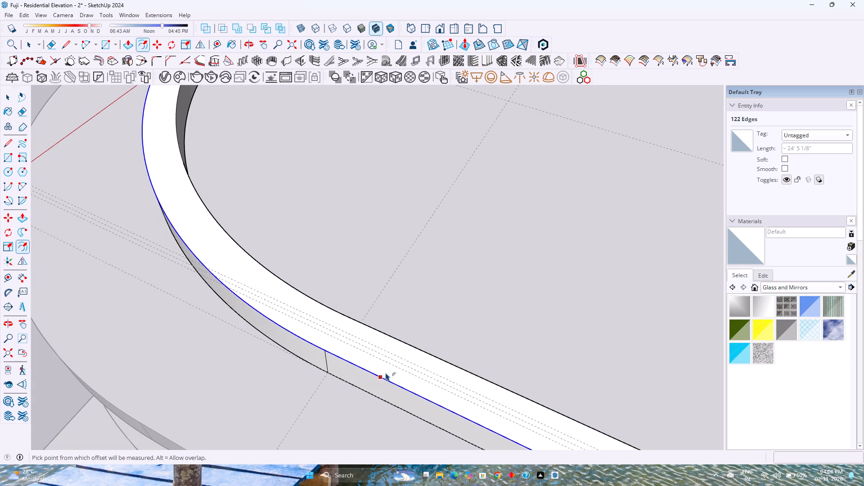
pyautogui.click(386, 373)
pyautogui.click(393, 367)
pyautogui.click(391, 382)
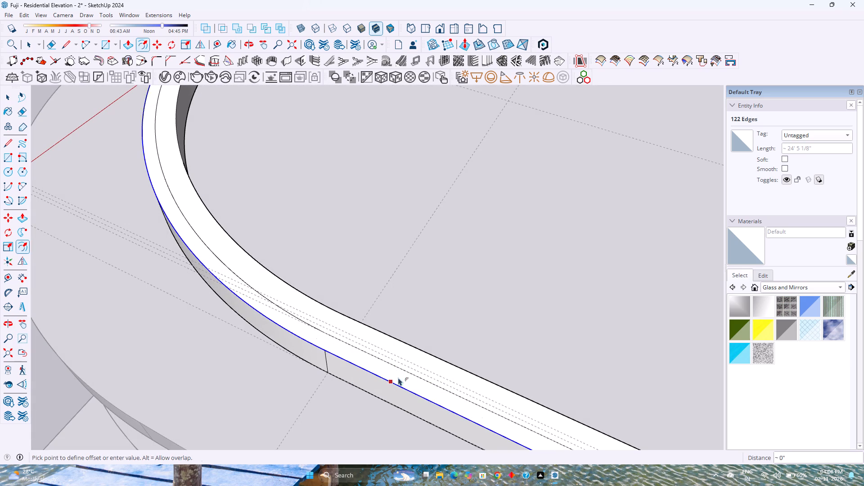
pyautogui.click(414, 365)
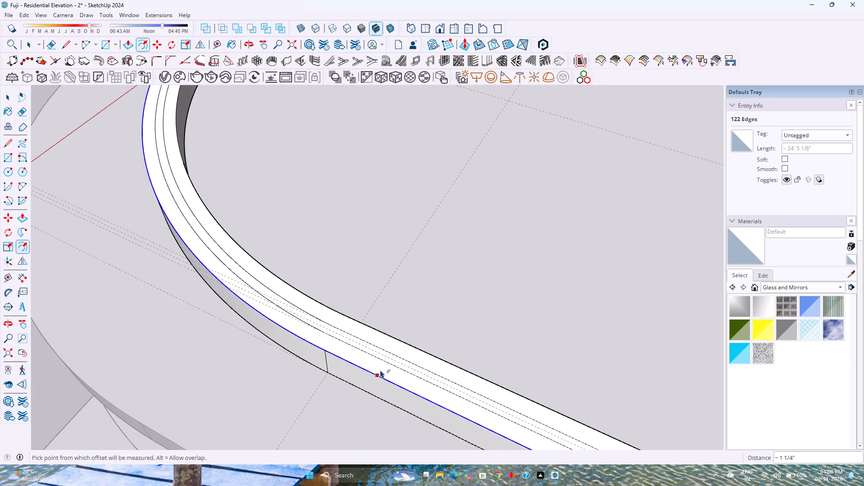
pyautogui.scroll(-4, 380, 370)
pyautogui.press('space')
# Copy the narrow central strip face between the offset lines 20' outward from the balcony along the red axis.
pyautogui.scroll(-4, 381, 370)
pyautogui.keyDown('shift'); pyautogui.moveTo(403, 367); pyautogui.dragTo(280, 310, button='middle'); pyautogui.keyUp('shift')
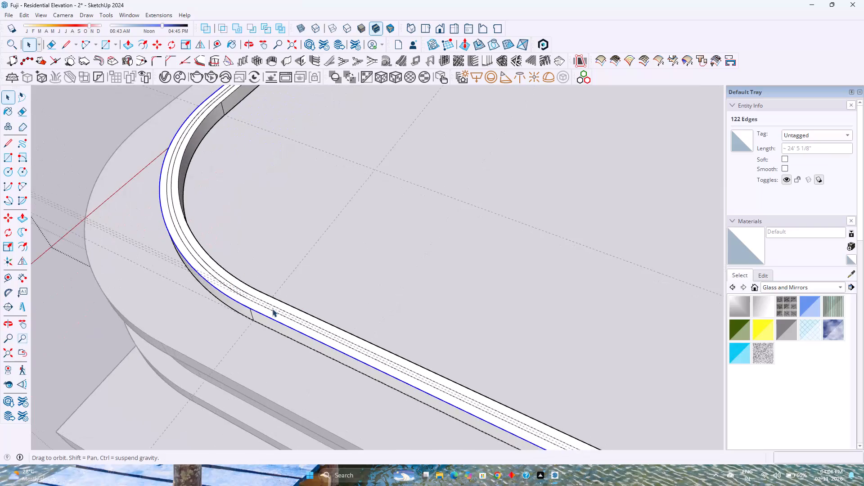
pyautogui.moveTo(272, 309); pyautogui.dragTo(450, 300, button='middle')
pyautogui.scroll(-3, 513, 291)
pyautogui.keyDown('shift'); pyautogui.moveTo(511, 295); pyautogui.dragTo(137, 358, button='middle'); pyautogui.keyUp('shift')
pyautogui.scroll(6, 620, 276)
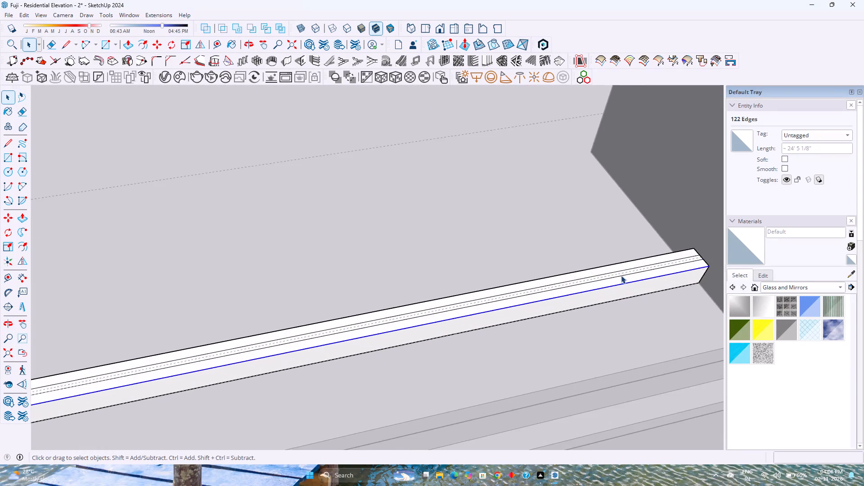
pyautogui.scroll(5, 621, 275)
pyautogui.click(622, 273)
pyautogui.scroll(2, 622, 273)
pyautogui.press('m')
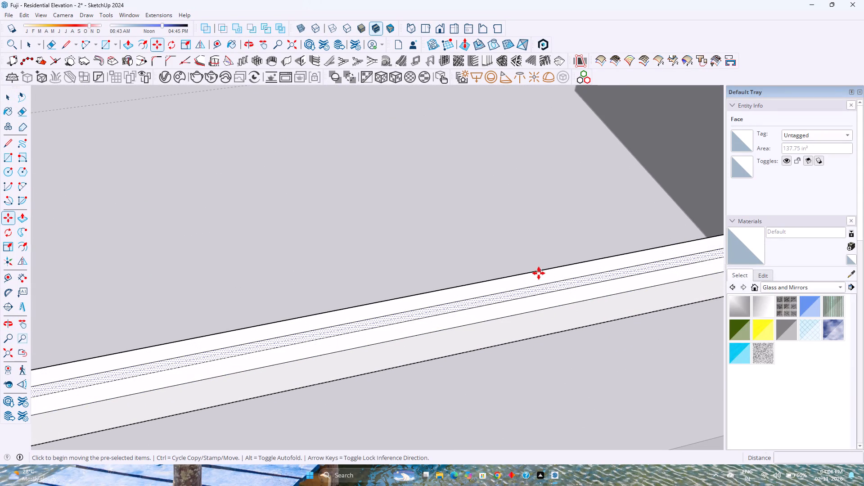
pyautogui.scroll(-8, 539, 273)
pyautogui.click(650, 262)
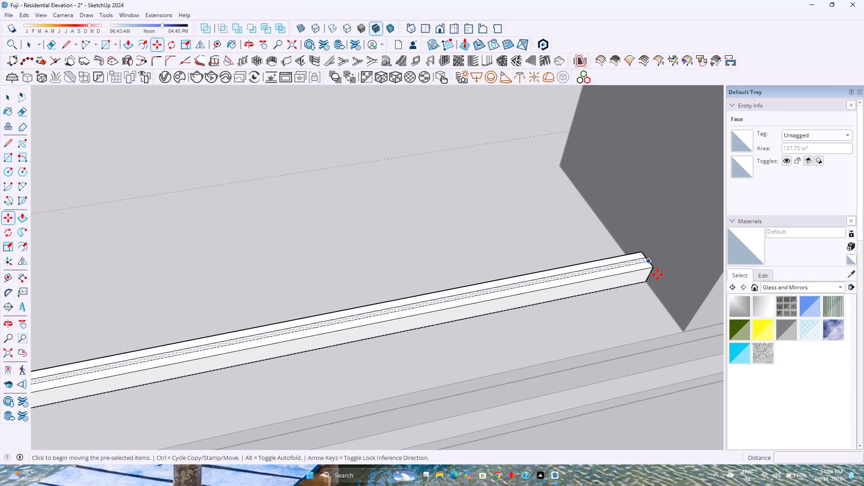
pyautogui.scroll(-14, 665, 291)
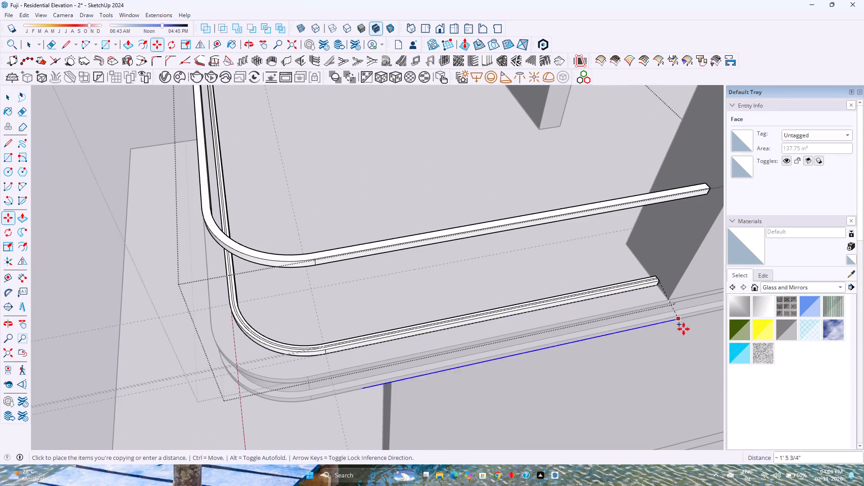
pyautogui.scroll(-5, 685, 337)
pyautogui.keyDown('shift'); pyautogui.moveTo(690, 369); pyautogui.dragTo(580, 314, button='middle'); pyautogui.keyUp('shift')
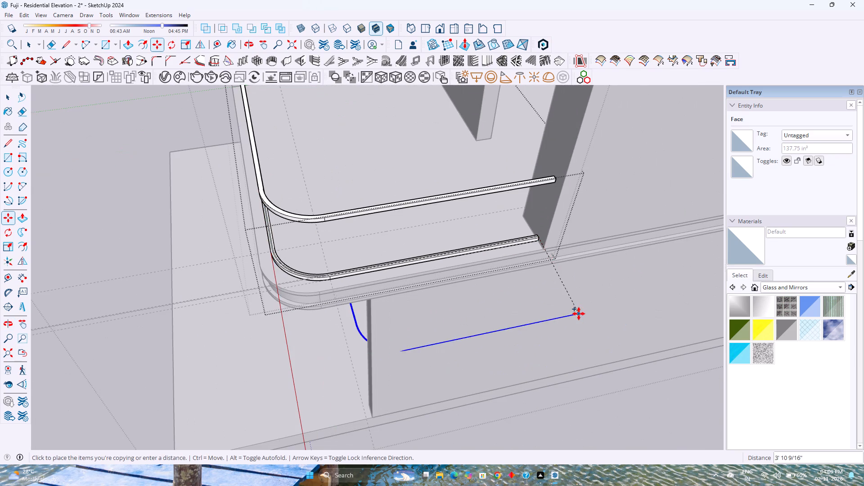
pyautogui.press('Right')
pyautogui.press('Left')
pyautogui.scroll(-3, 605, 376)
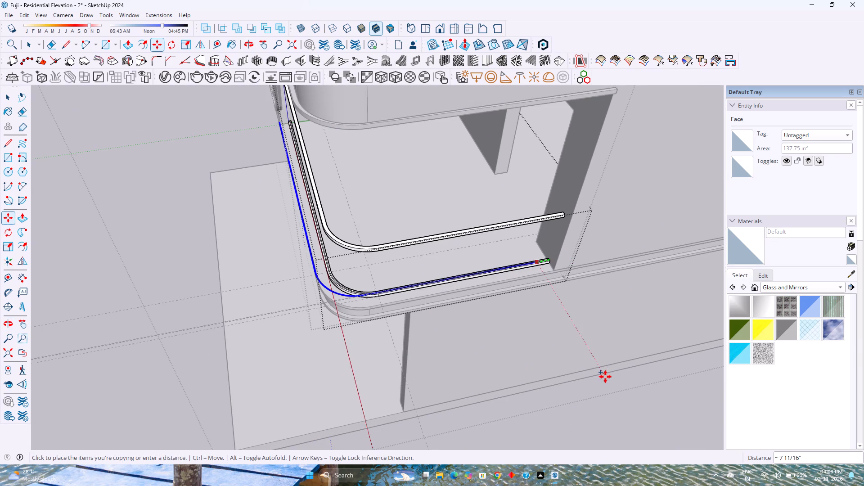
pyautogui.press('Right')
pyautogui.scroll(-3, 601, 384)
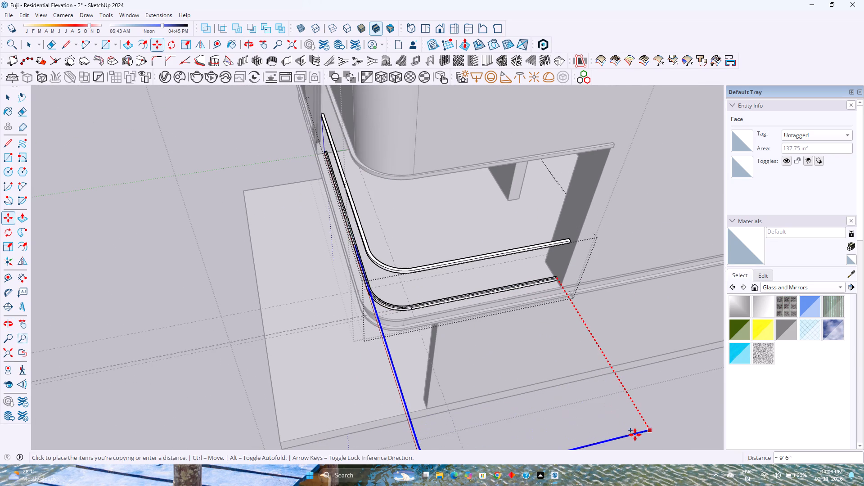
pyautogui.scroll(-5, 635, 434)
pyautogui.keyDown('shift'); pyautogui.moveTo(627, 427); pyautogui.dragTo(543, 363, button='middle'); pyautogui.keyUp('shift')
pyautogui.scroll(-6, 523, 345)
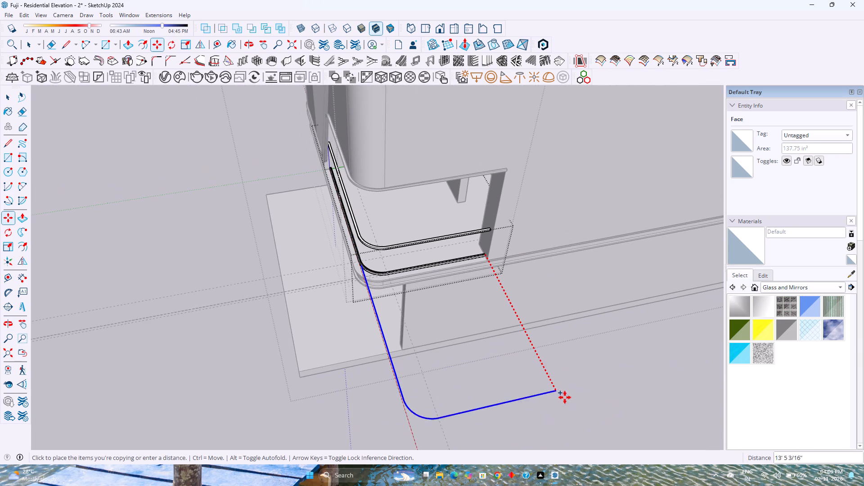
pyautogui.press('2')
pyautogui.write("0'")
pyautogui.press('Return')
pyautogui.press('space')
# Delete both offset lines from the lower rail's top face, along the two straight lengths and around the rounded corner.
pyautogui.scroll(4, 481, 347)
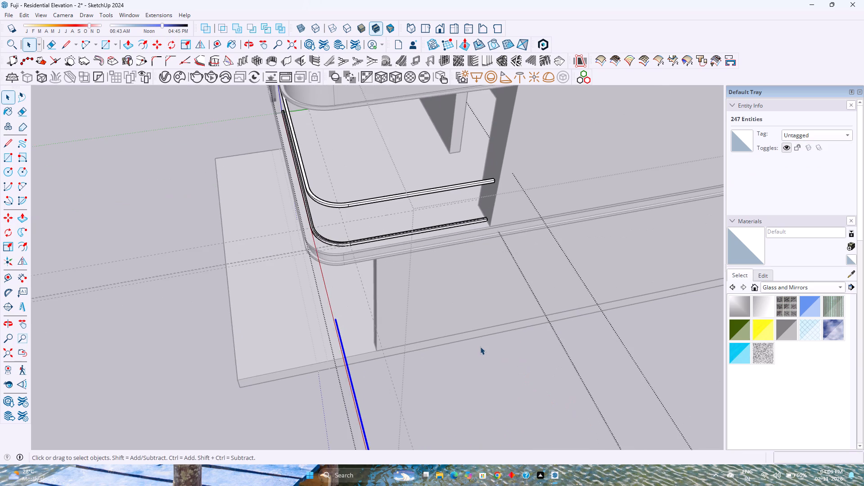
pyautogui.scroll(15, 458, 267)
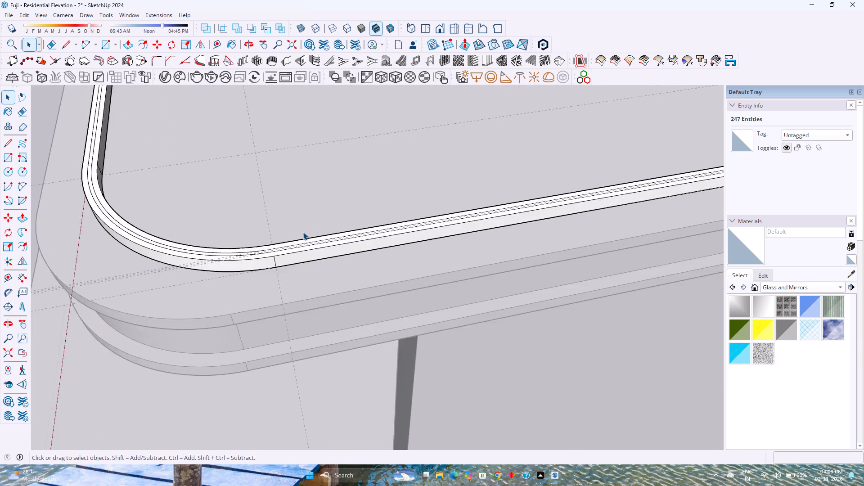
pyautogui.scroll(6, 303, 232)
pyautogui.click(298, 256)
pyautogui.click(298, 256)
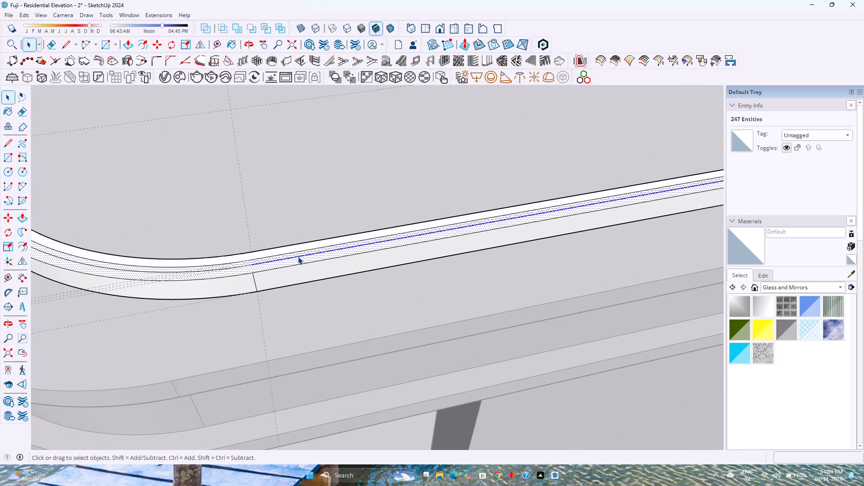
pyautogui.doubleClick(299, 256)
pyautogui.click(299, 256)
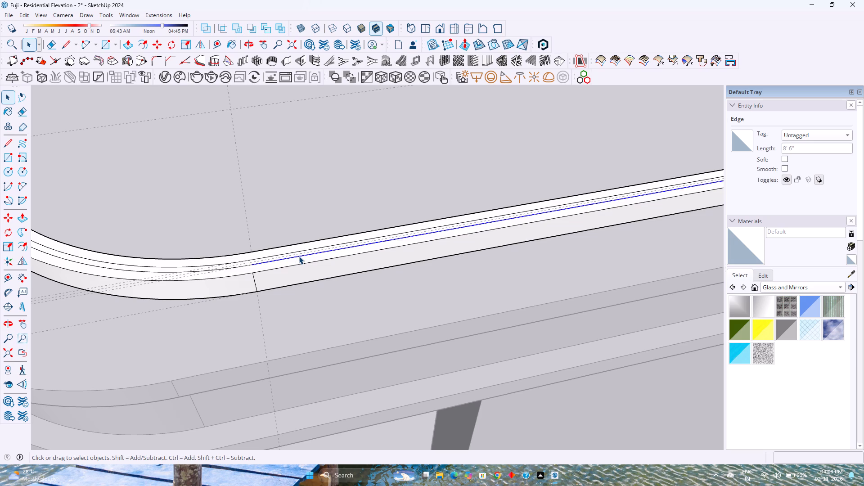
pyautogui.press('Delete')
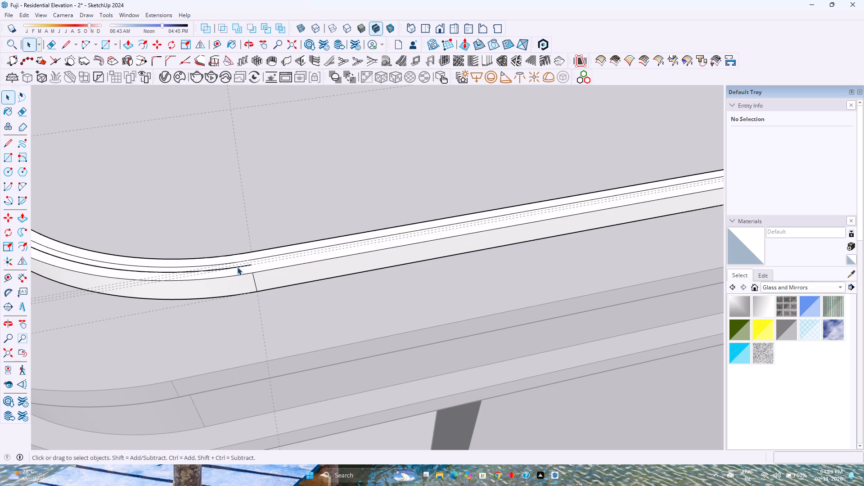
pyautogui.doubleClick(237, 267)
pyautogui.press('Delete')
pyautogui.doubleClick(244, 260)
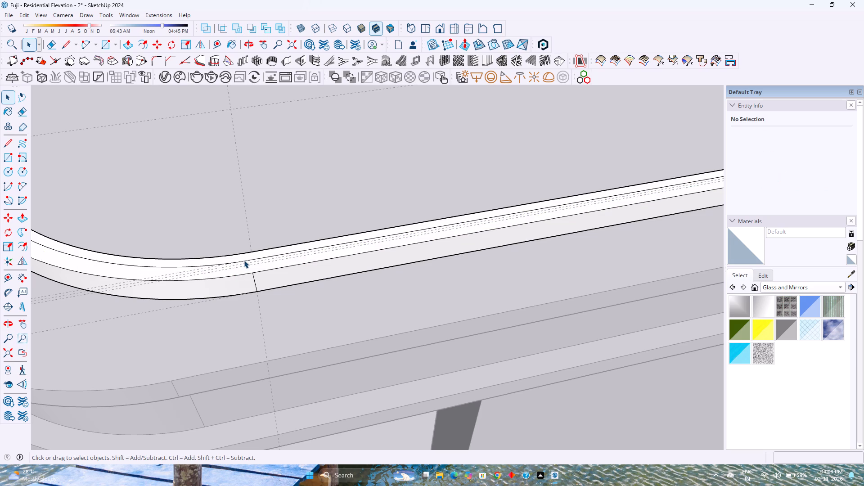
pyautogui.click(245, 260)
pyautogui.press('Delete')
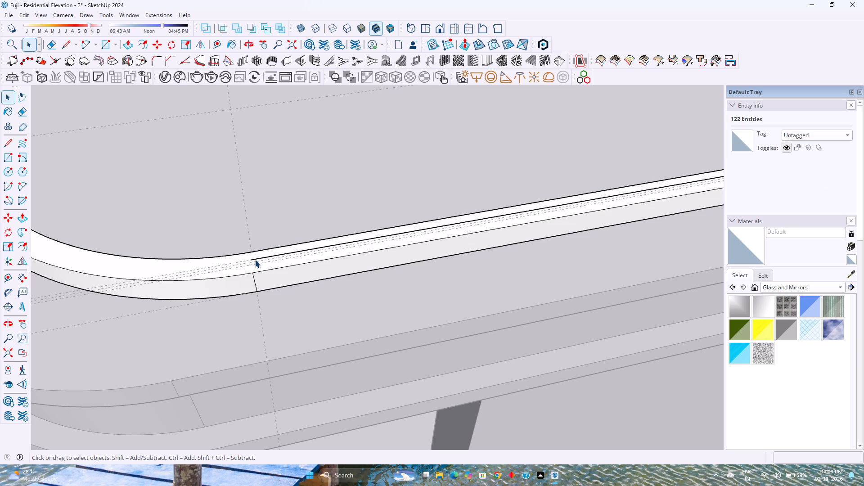
pyautogui.click(258, 258)
pyautogui.press('Delete')
pyautogui.scroll(-2, 260, 258)
pyautogui.keyDown('shift'); pyautogui.moveTo(248, 261); pyautogui.dragTo(512, 300, button='middle'); pyautogui.keyUp('shift')
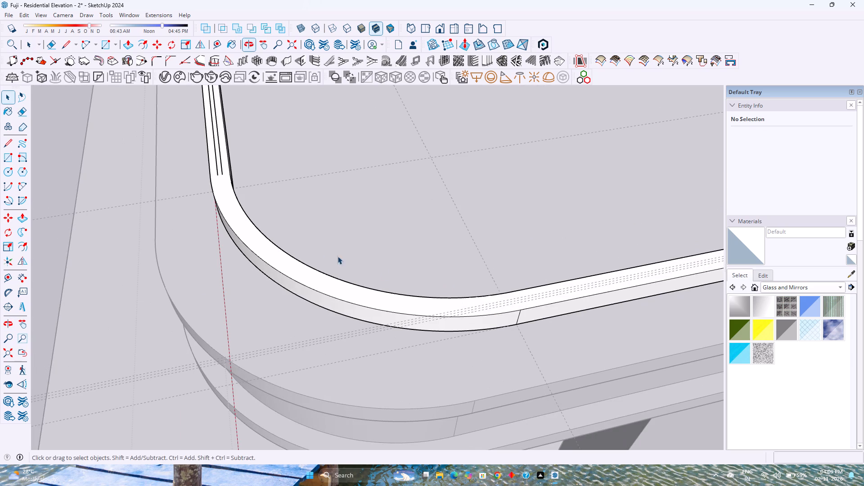
pyautogui.click(220, 163)
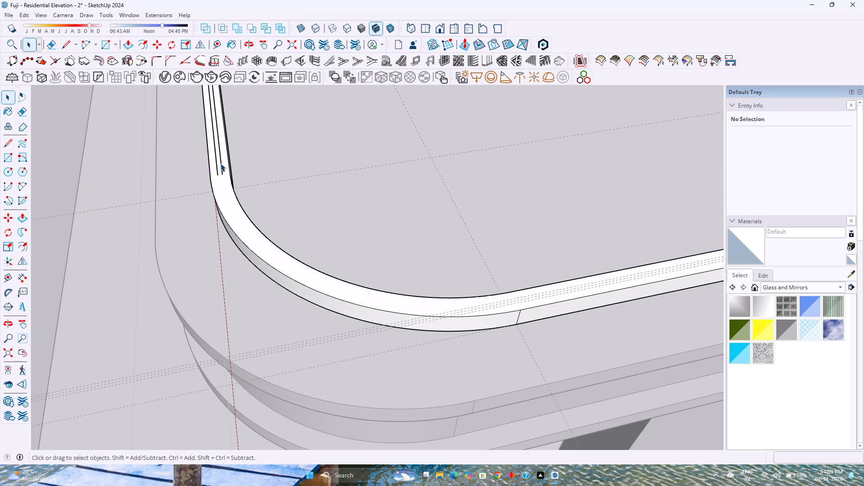
pyautogui.keyDown('ctrl'); pyautogui.click(217, 166); pyautogui.keyUp('ctrl')
pyautogui.press('Delete')
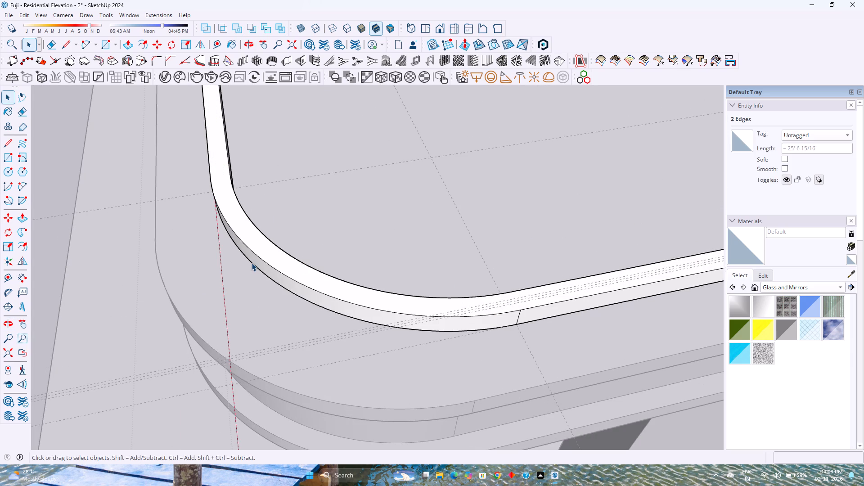
# Select the whole strip copied outside the balcony and make it a group.
pyautogui.scroll(-16, 252, 263)
pyautogui.keyDown('shift'); pyautogui.moveTo(321, 364); pyautogui.dragTo(289, 321, button='middle'); pyautogui.keyUp('shift')
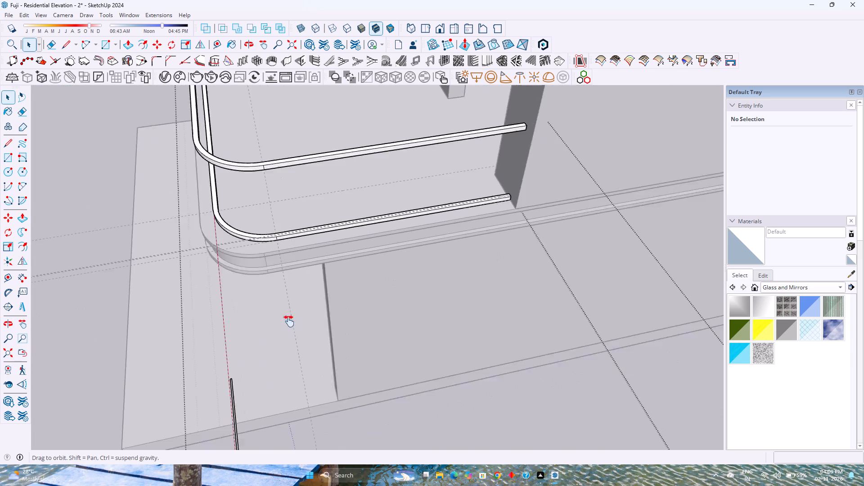
pyautogui.keyDown('shift'); pyautogui.moveTo(289, 321); pyautogui.dragTo(284, 314, button='middle'); pyautogui.keyUp('shift')
pyautogui.scroll(-5, 277, 292)
pyautogui.keyDown('shift'); pyautogui.moveTo(279, 308); pyautogui.dragTo(270, 287, button='middle'); pyautogui.keyUp('shift')
pyautogui.scroll(-5, 271, 279)
pyautogui.keyDown('shift'); pyautogui.moveTo(336, 391); pyautogui.dragTo(317, 337, button='middle'); pyautogui.keyUp('shift')
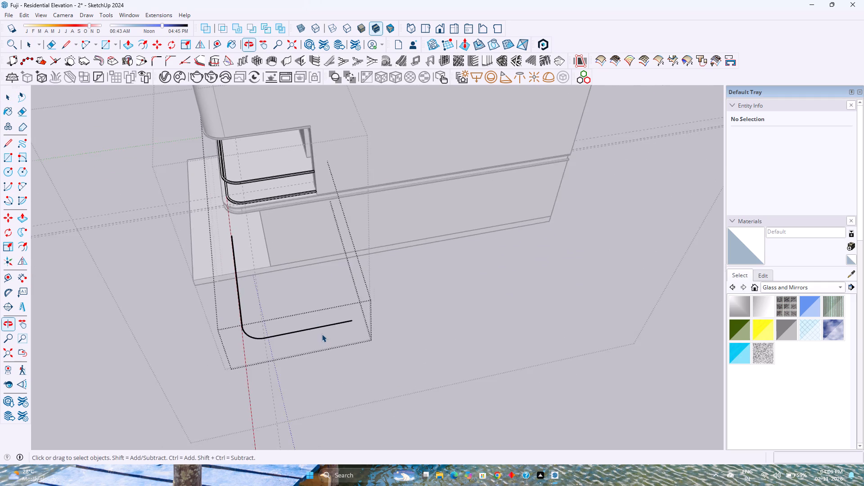
pyautogui.scroll(16, 322, 333)
pyautogui.tripleClick(319, 303)
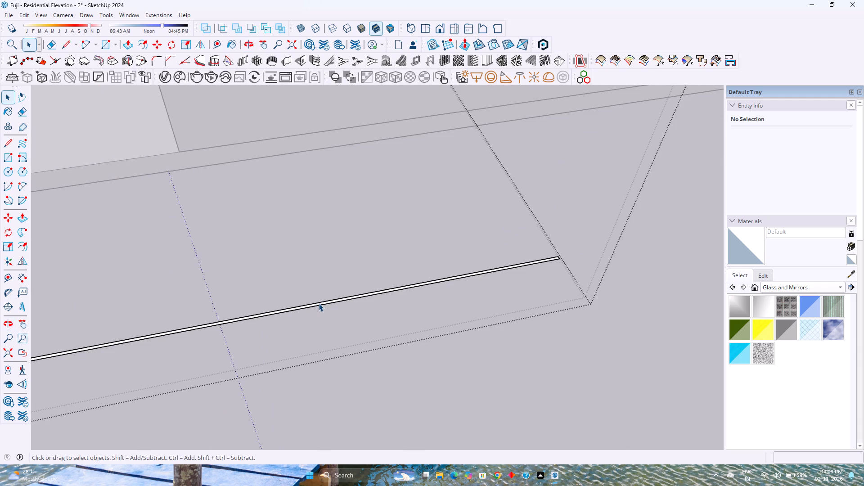
pyautogui.rightClick(319, 303)
pyautogui.click(349, 117)
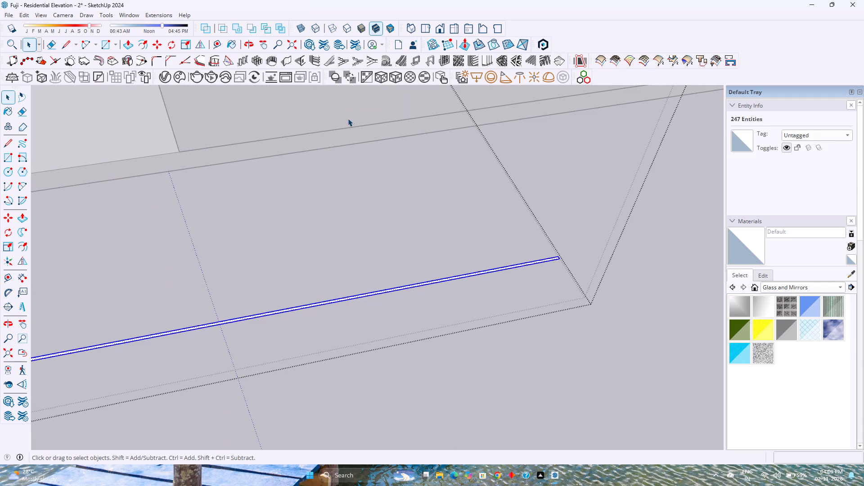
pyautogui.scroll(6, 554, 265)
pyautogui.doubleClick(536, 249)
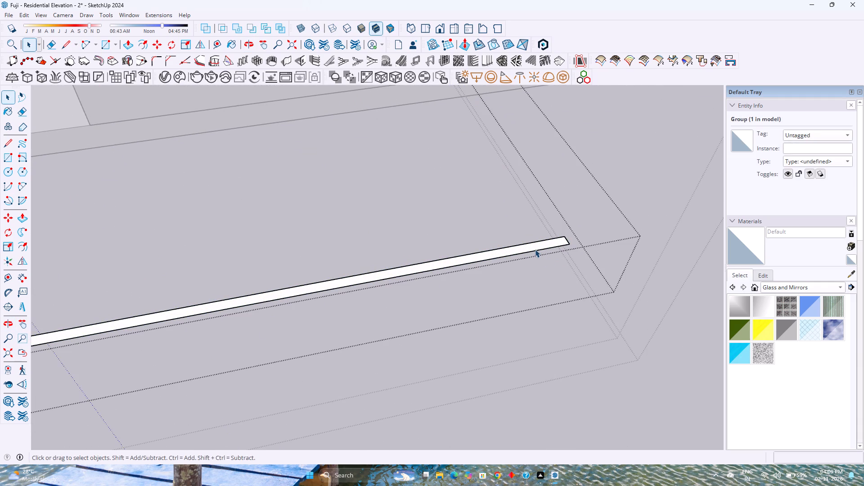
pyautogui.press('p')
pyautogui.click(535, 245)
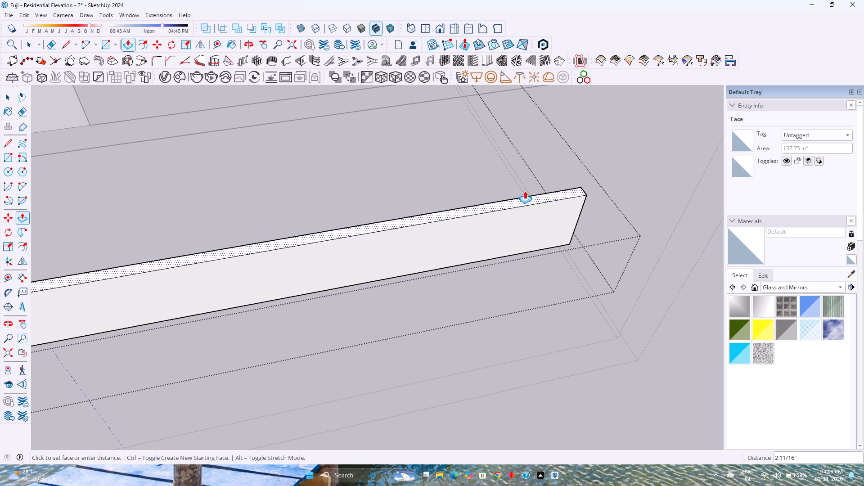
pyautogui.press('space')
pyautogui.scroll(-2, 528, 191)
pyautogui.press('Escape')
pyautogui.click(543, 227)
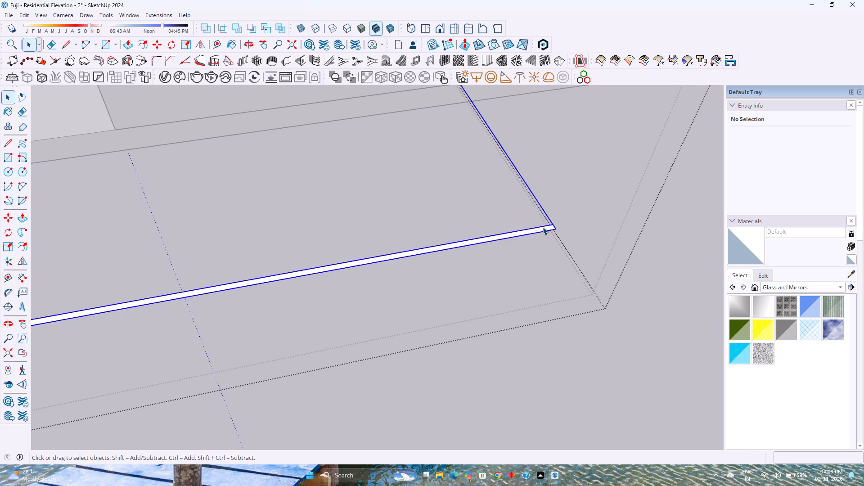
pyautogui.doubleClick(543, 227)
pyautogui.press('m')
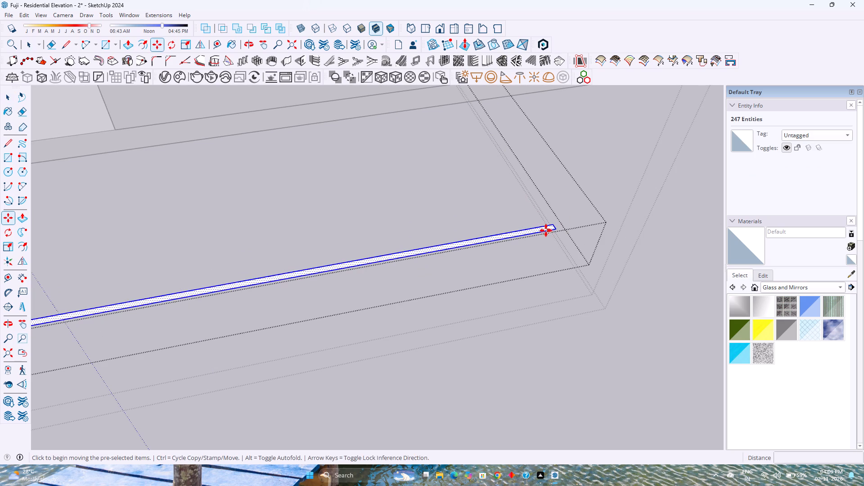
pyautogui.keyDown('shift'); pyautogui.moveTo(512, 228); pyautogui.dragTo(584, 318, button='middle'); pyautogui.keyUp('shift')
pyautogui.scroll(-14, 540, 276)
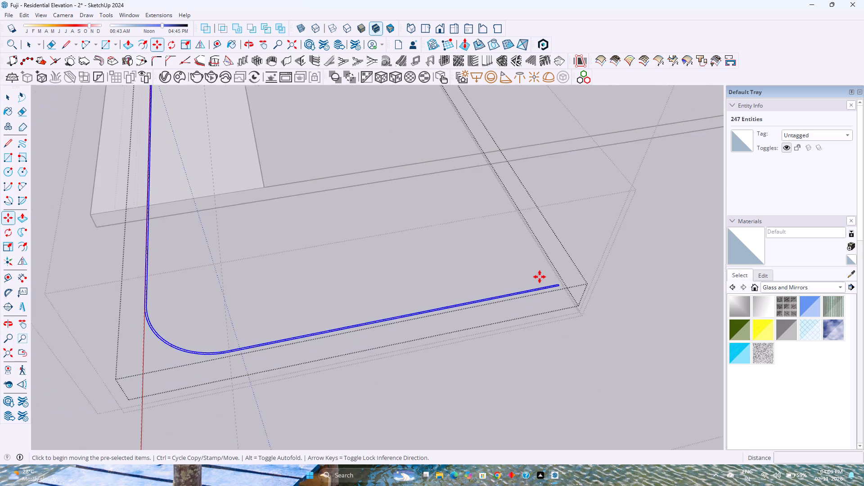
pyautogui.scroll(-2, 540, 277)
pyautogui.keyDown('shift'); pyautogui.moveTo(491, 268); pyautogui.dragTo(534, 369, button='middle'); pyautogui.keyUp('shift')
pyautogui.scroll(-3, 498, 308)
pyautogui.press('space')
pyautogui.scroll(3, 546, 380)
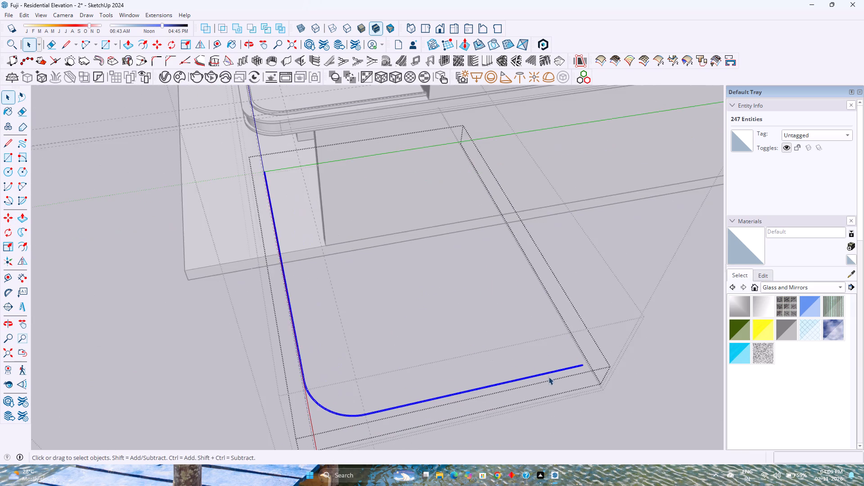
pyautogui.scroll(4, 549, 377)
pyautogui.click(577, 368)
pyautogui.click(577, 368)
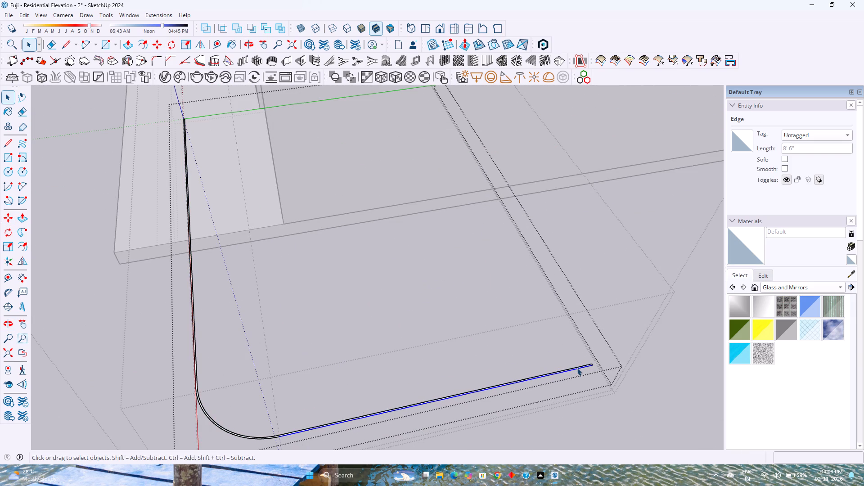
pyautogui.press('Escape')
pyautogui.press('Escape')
# Move the grouped strip 20' back along the red axis onto the balcony's lower rail.
pyautogui.click(573, 369)
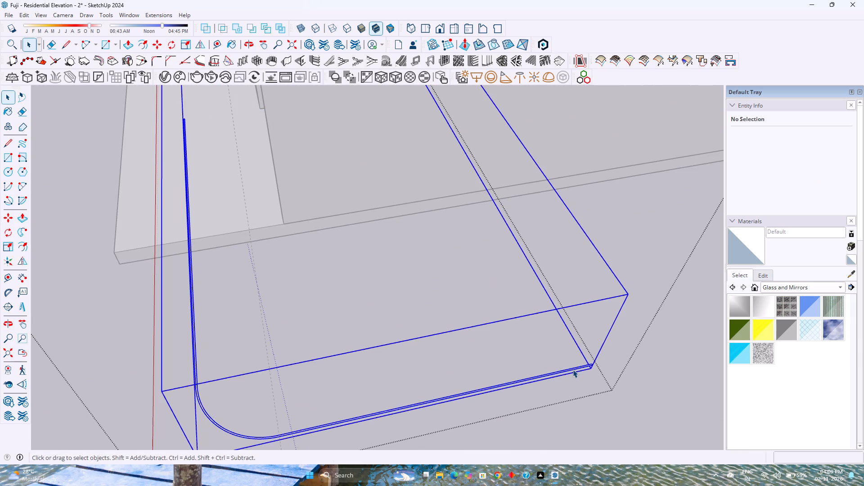
pyautogui.scroll(-3, 572, 369)
pyautogui.keyDown('shift'); pyautogui.moveTo(553, 356); pyautogui.dragTo(571, 421, button='middle'); pyautogui.keyUp('shift')
pyautogui.moveTo(550, 396); pyautogui.dragTo(537, 358, button='middle')
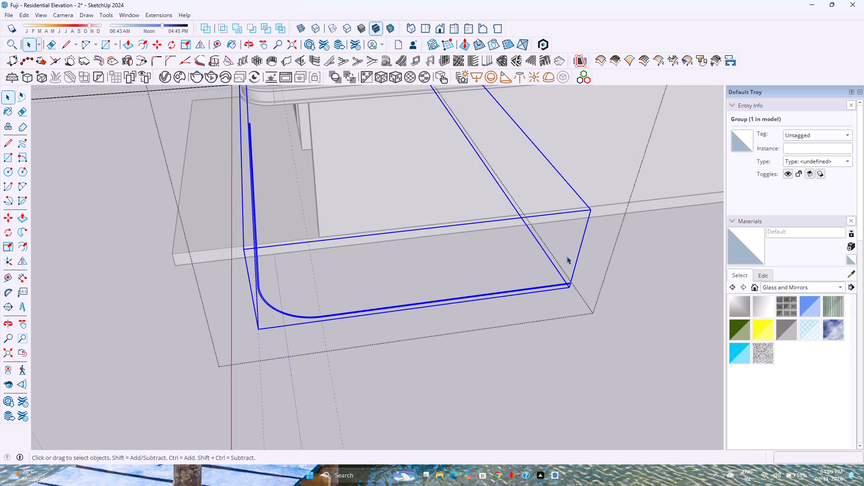
pyautogui.doubleClick(575, 249)
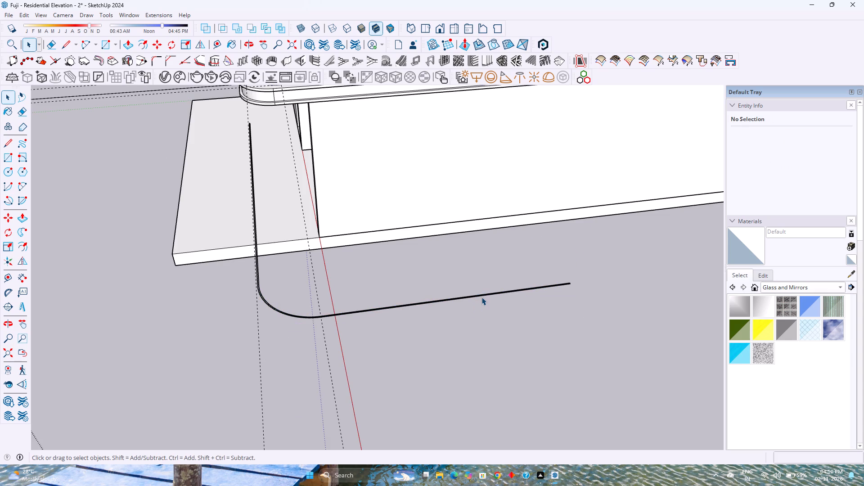
pyautogui.doubleClick(481, 297)
pyautogui.click(485, 295)
pyautogui.doubleClick(485, 295)
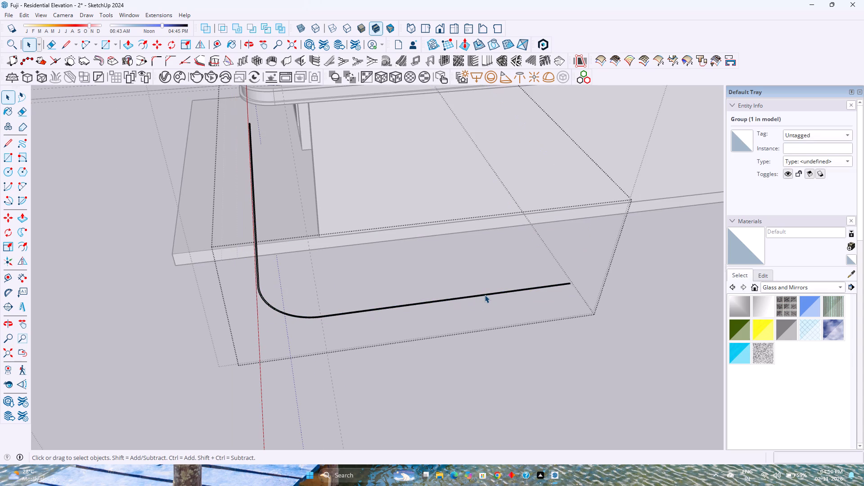
pyautogui.click(485, 295)
pyautogui.press('m')
pyautogui.scroll(4, 544, 290)
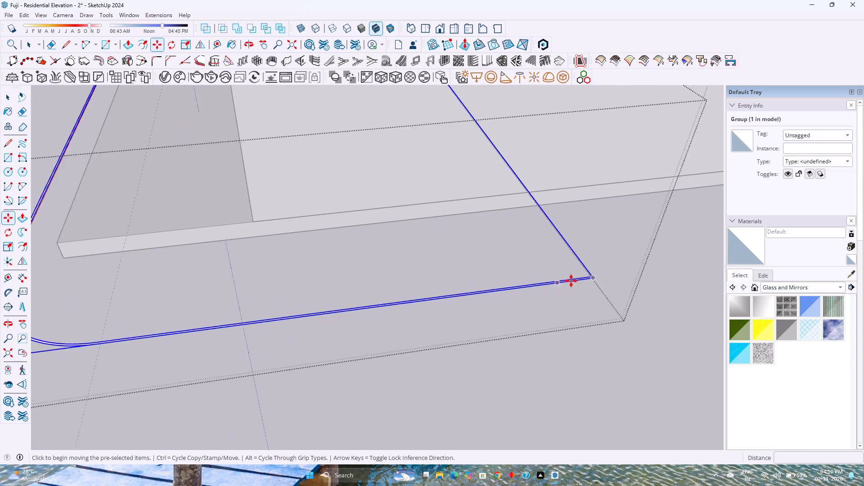
pyautogui.scroll(12, 571, 281)
pyautogui.scroll(-4, 604, 283)
pyautogui.click(625, 306)
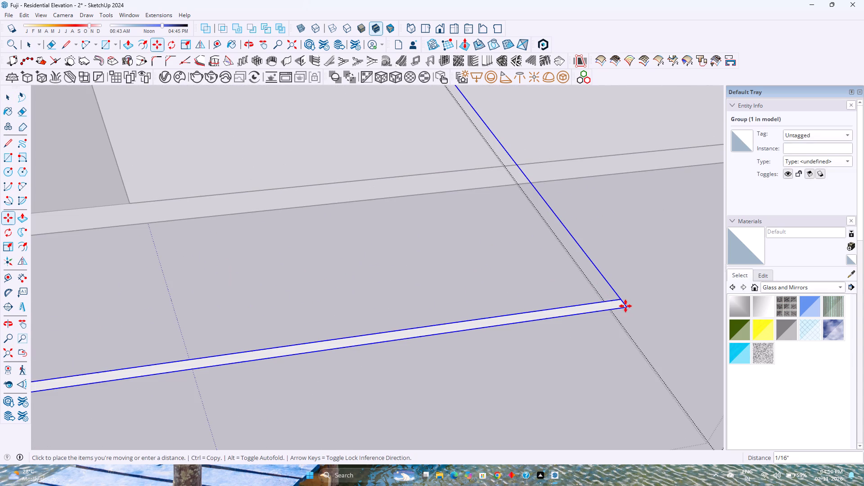
pyautogui.press('Right')
pyautogui.press('1')
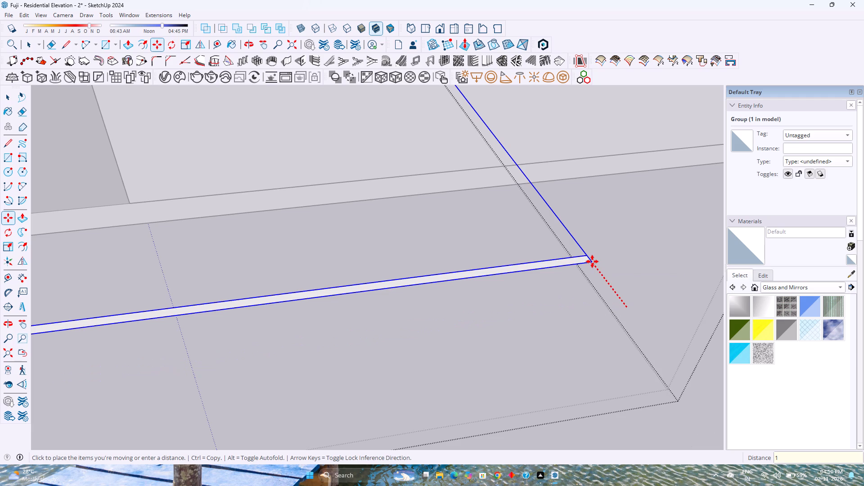
pyautogui.press('BackSpace')
pyautogui.write("20'")
pyautogui.press('Return')
# Open the strip group on top of the lower rail for editing.
pyautogui.scroll(-3, 583, 265)
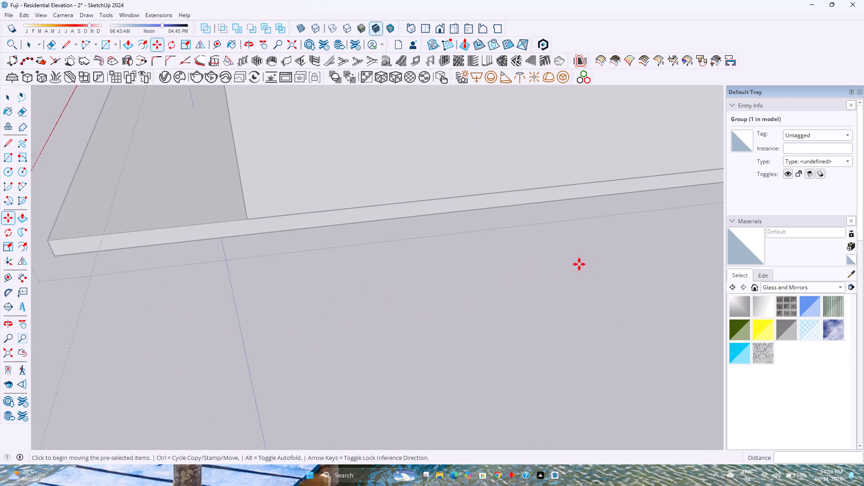
pyautogui.scroll(-3, 579, 264)
pyautogui.keyDown('shift'); pyautogui.moveTo(487, 260); pyautogui.dragTo(576, 406, button='middle'); pyautogui.keyUp('shift')
pyautogui.scroll(3, 456, 175)
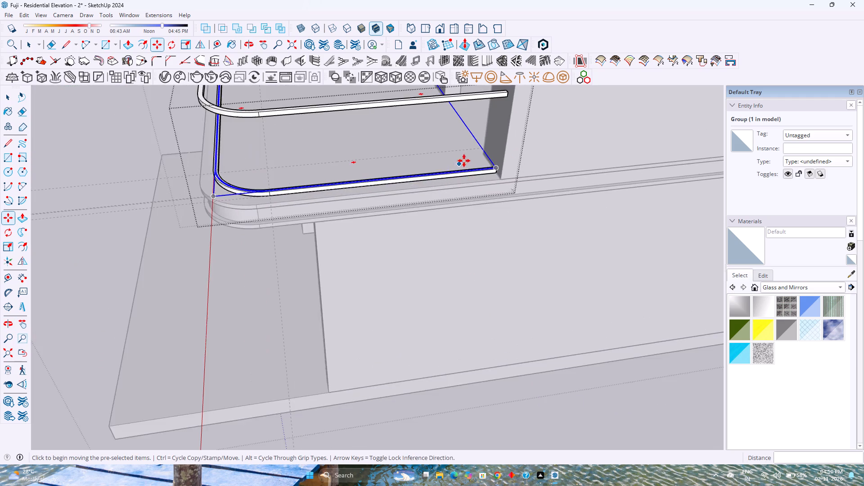
pyautogui.scroll(20, 464, 161)
pyautogui.scroll(5, 464, 161)
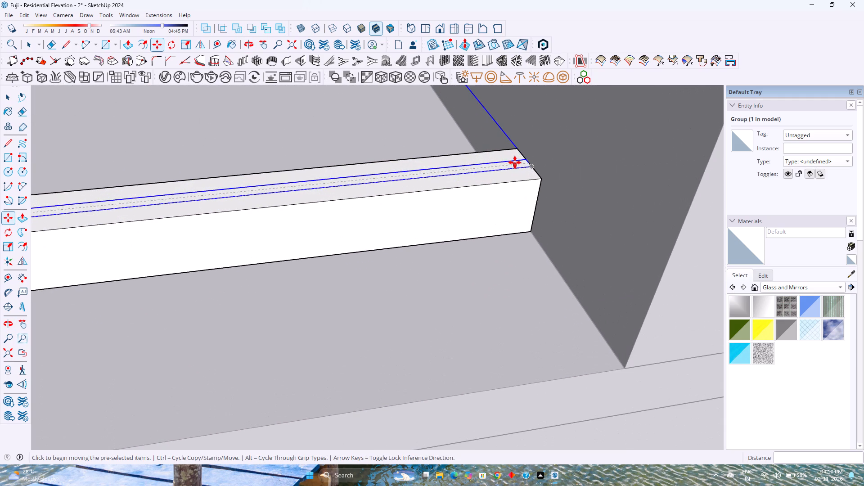
pyautogui.press('space')
pyautogui.doubleClick(514, 164)
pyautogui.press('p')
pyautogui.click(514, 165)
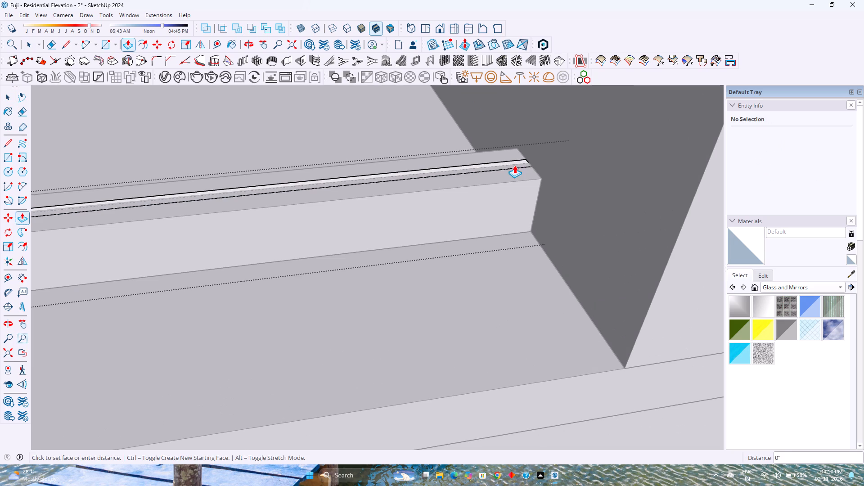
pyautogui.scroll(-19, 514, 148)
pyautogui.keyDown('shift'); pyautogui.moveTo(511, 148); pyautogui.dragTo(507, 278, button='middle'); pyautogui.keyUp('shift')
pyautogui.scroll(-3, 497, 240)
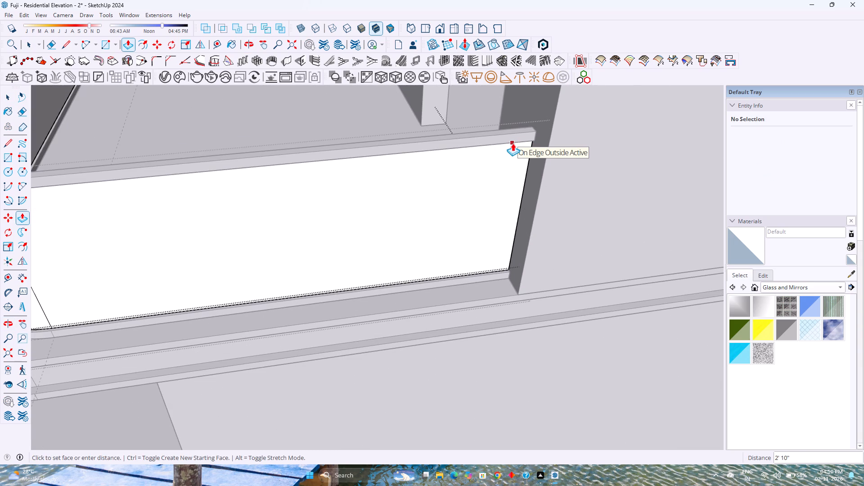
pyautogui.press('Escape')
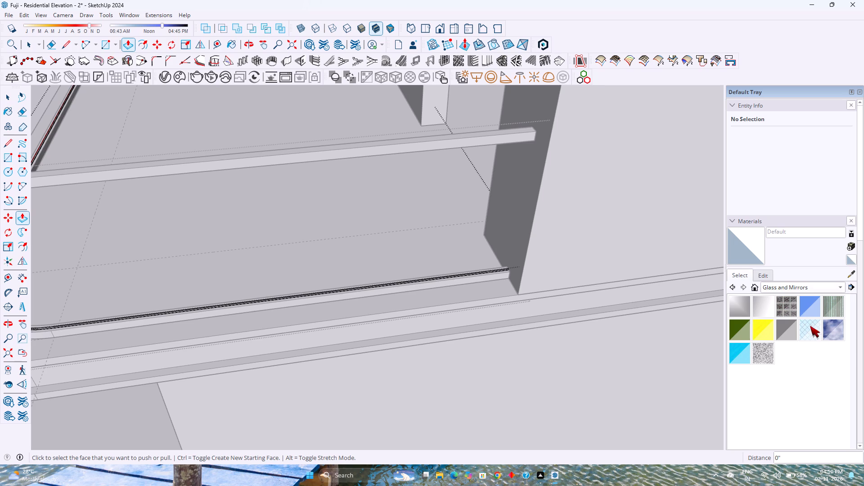
# Paint the strip on the lower balcony rail with Translucent Glass Blue from the Glass and Mirrors collection.
pyautogui.click(810, 308)
pyautogui.scroll(9, 472, 260)
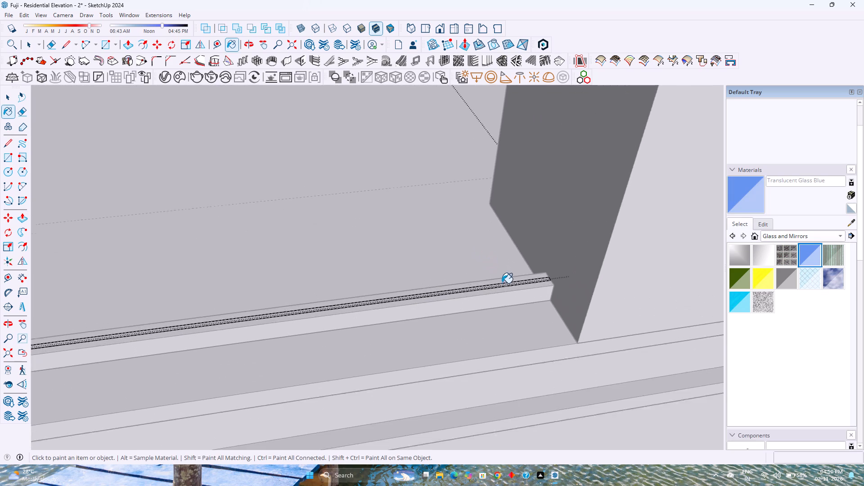
pyautogui.scroll(5, 502, 283)
pyautogui.click(503, 285)
# Push/Pull the painted strip up 2' 10" to the underside of the upper balcony rail.
pyautogui.press('p')
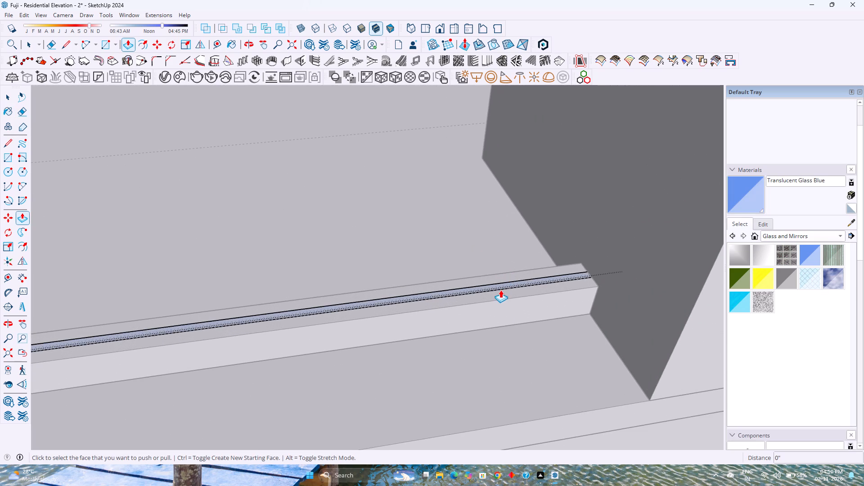
pyautogui.click(501, 287)
pyautogui.scroll(-12, 518, 248)
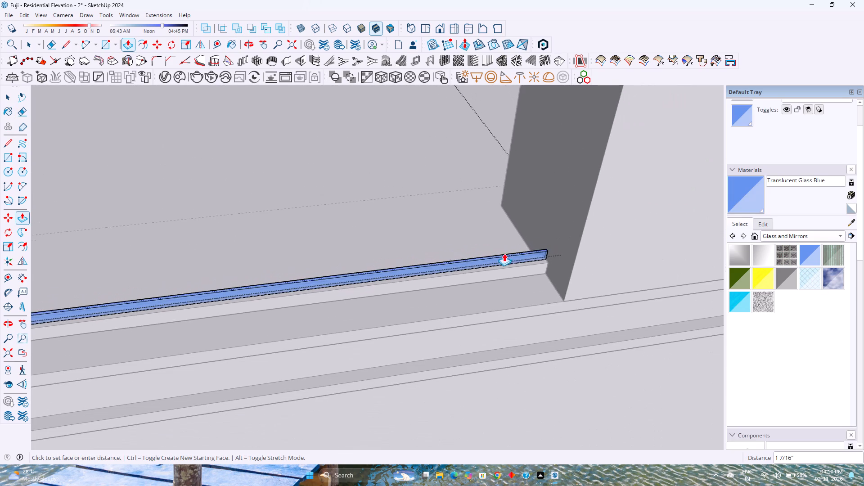
pyautogui.scroll(-1, 504, 253)
pyautogui.keyDown('shift'); pyautogui.moveTo(502, 259); pyautogui.dragTo(512, 407, button='middle'); pyautogui.keyUp('shift')
pyautogui.click(612, 226)
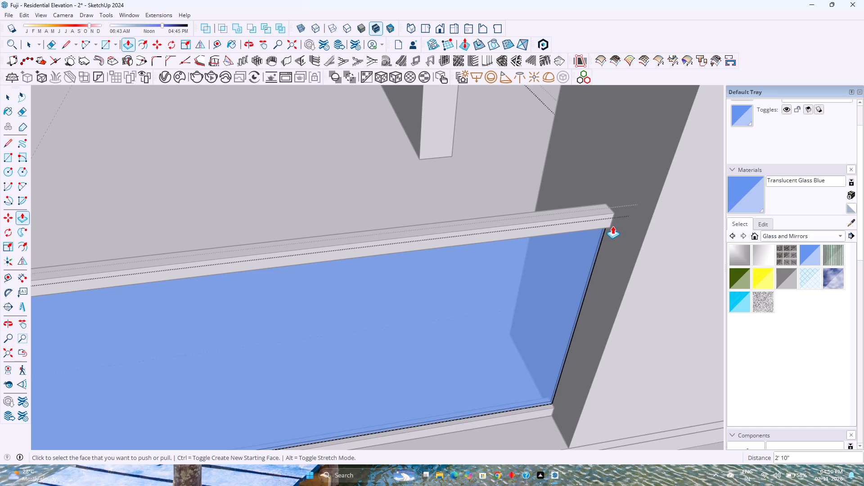
pyautogui.middleClick(597, 233)
# Lighten the Translucent Glass Blue material by setting its HLS saturation to 34 and lightness to 83.
pyautogui.click(767, 228)
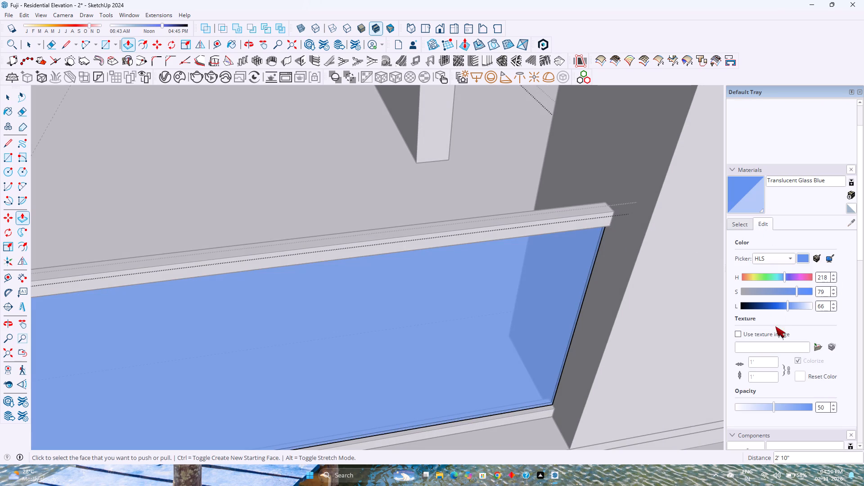
pyautogui.moveTo(788, 308); pyautogui.dragTo(797, 307)
pyautogui.moveTo(796, 293); pyautogui.dragTo(769, 293)
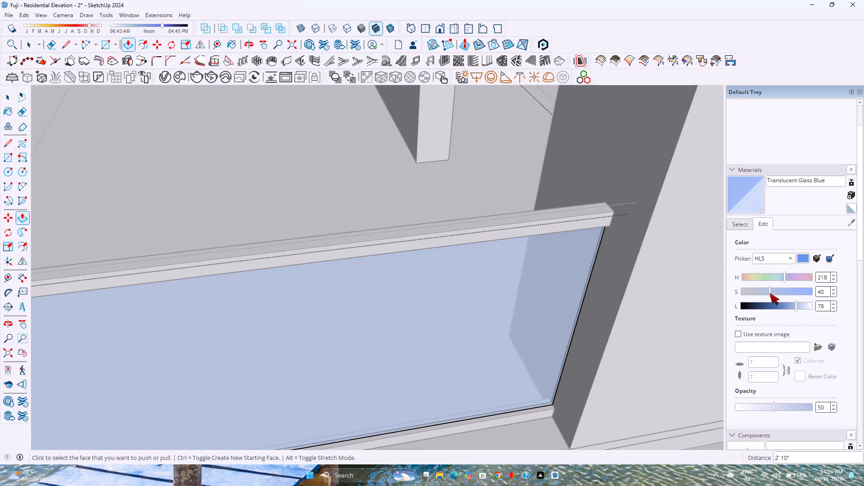
pyautogui.moveTo(769, 293); pyautogui.dragTo(765, 294)
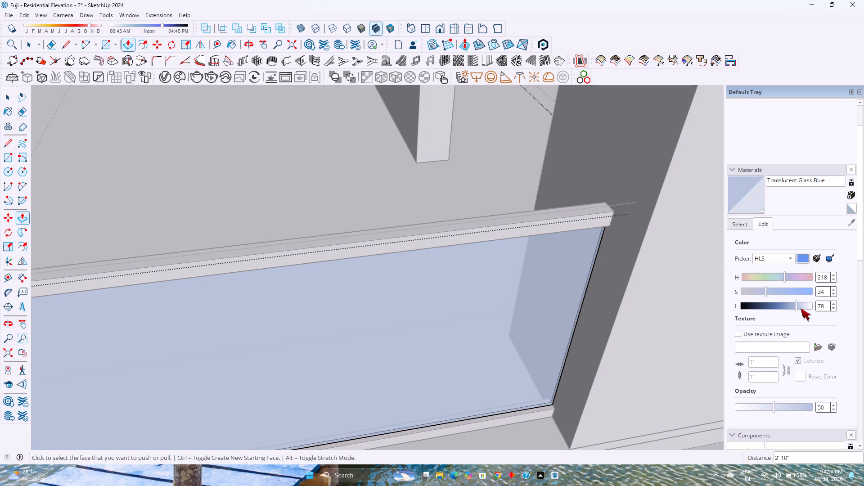
pyautogui.click(796, 307)
pyautogui.click(534, 330)
# Leave the glass panel group and save the model.
pyautogui.press('space')
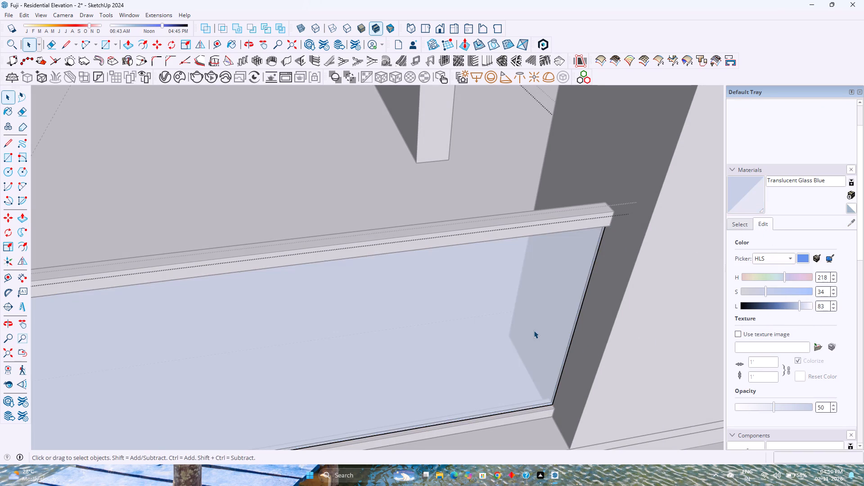
pyautogui.scroll(-10, 495, 347)
pyautogui.moveTo(371, 375); pyautogui.dragTo(540, 304, button='middle')
pyautogui.scroll(-3, 576, 299)
pyautogui.moveTo(383, 379); pyautogui.dragTo(433, 337, button='middle')
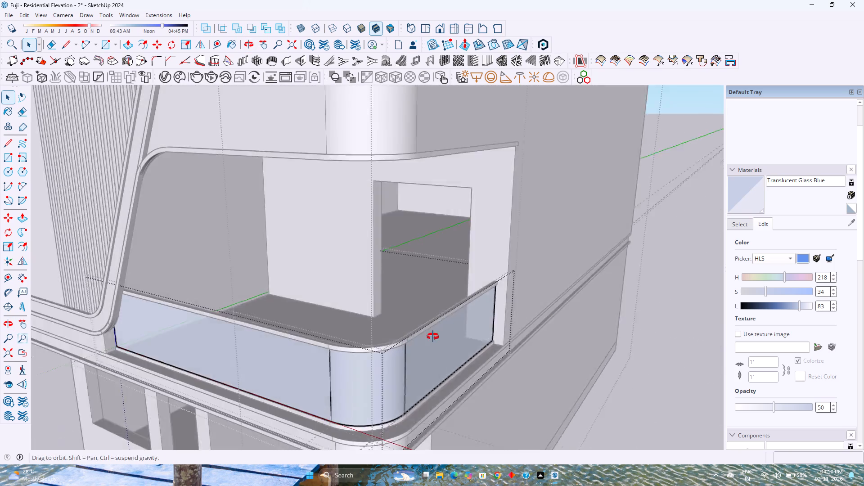
pyautogui.moveTo(433, 337); pyautogui.dragTo(447, 327, button='middle')
pyautogui.middleClick(447, 327)
pyautogui.scroll(-3, 451, 322)
pyautogui.moveTo(383, 340); pyautogui.dragTo(466, 312, button='middle')
pyautogui.scroll(-5, 466, 312)
pyautogui.press('Escape')
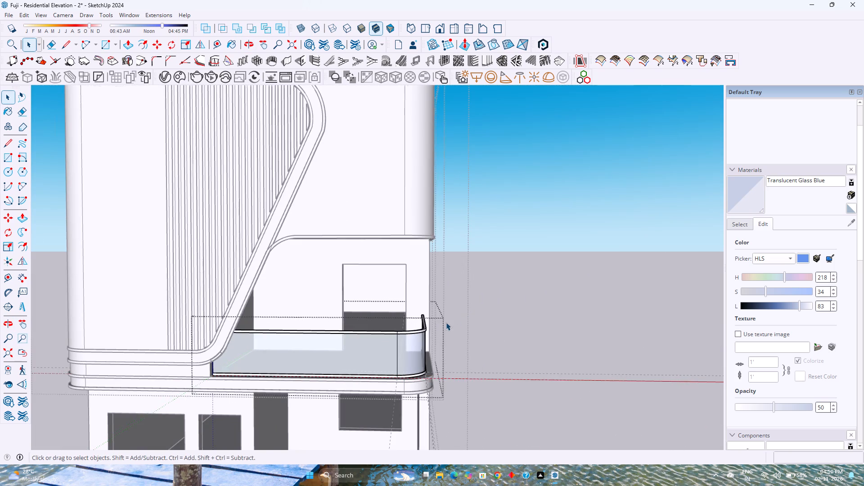
pyautogui.scroll(-4, 446, 322)
pyautogui.press('Escape')
pyautogui.scroll(-4, 445, 322)
pyautogui.press('Escape')
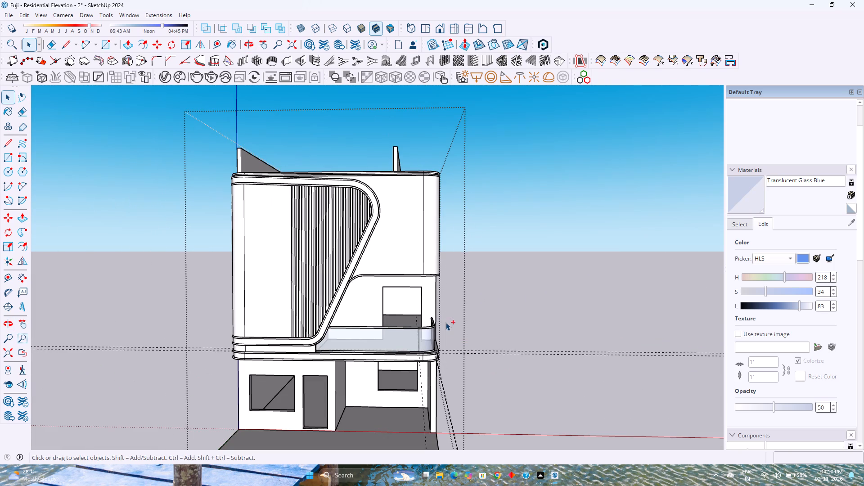
pyautogui.hotkey('ctrl', 's')
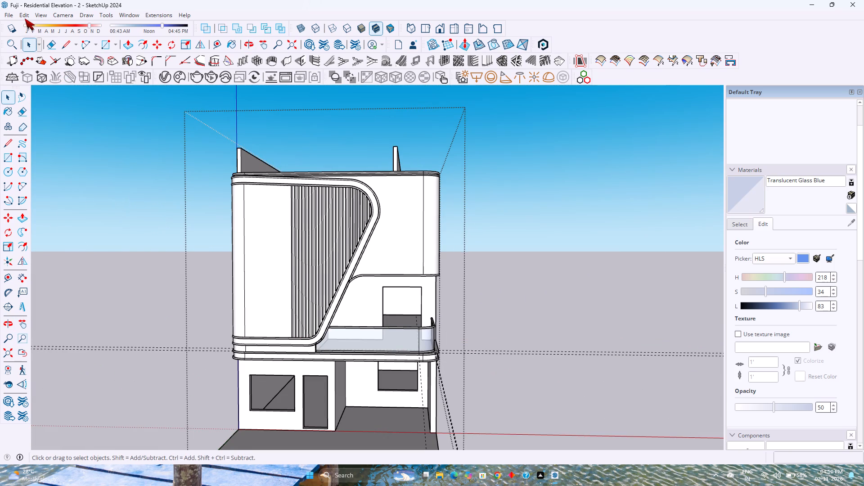
# Delete all guide lines around the building and save the model again.
pyautogui.click(25, 18)
pyautogui.click(66, 110)
pyautogui.scroll(-3, 360, 278)
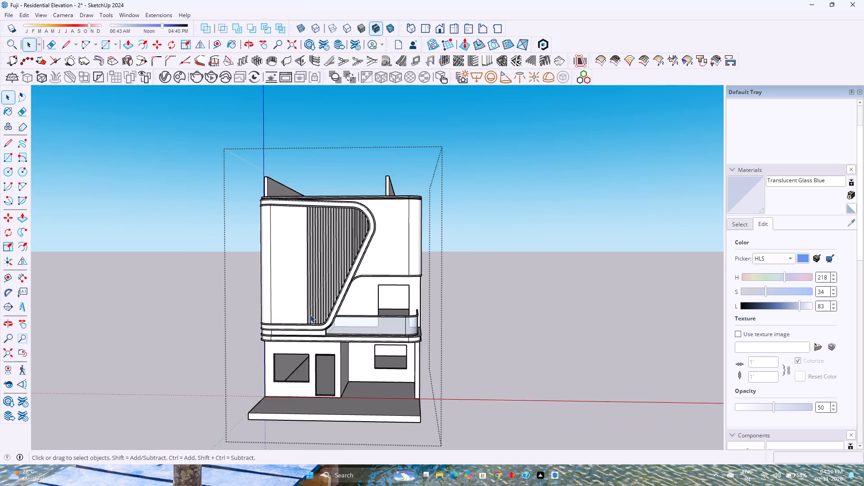
pyautogui.moveTo(308, 315); pyautogui.dragTo(342, 262, button='middle')
pyautogui.click(531, 285)
pyautogui.moveTo(524, 301); pyautogui.dragTo(494, 337, button='middle')
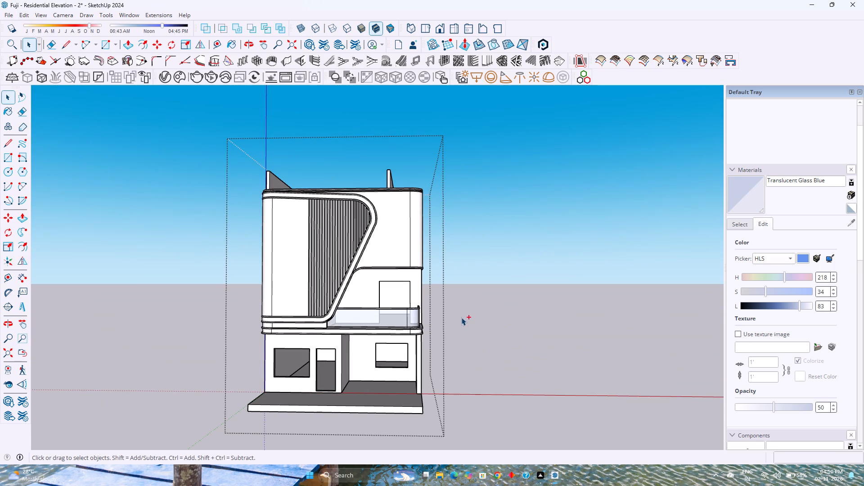
pyautogui.hotkey('ctrl', 's')
# Examine the balcony's glass railing from the side and around its rounded corner, and check it against the front facade.
pyautogui.moveTo(486, 316); pyautogui.dragTo(144, 348, button='middle')
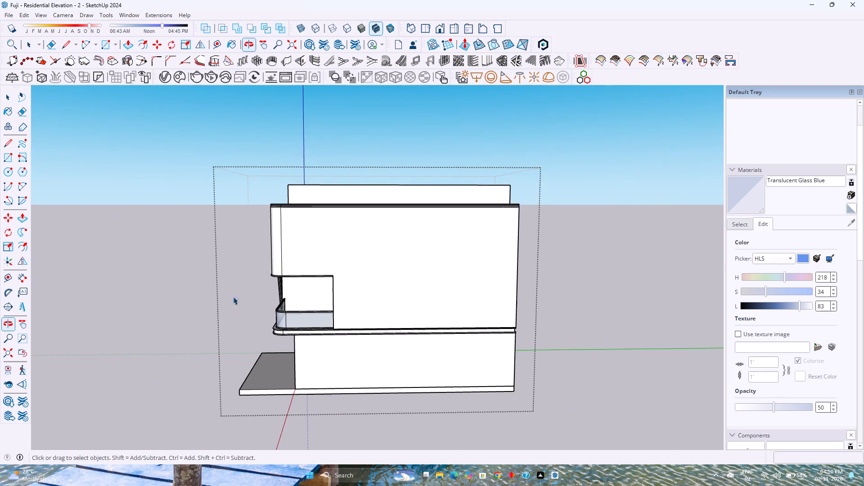
pyautogui.scroll(8, 290, 304)
pyautogui.moveTo(256, 318); pyautogui.dragTo(281, 352, button='middle')
pyautogui.middleClick(281, 352)
pyautogui.scroll(7, 312, 359)
pyautogui.moveTo(309, 358); pyautogui.dragTo(405, 330, button='middle')
pyautogui.moveTo(405, 330); pyautogui.dragTo(392, 319, button='middle')
pyautogui.middleClick(391, 319)
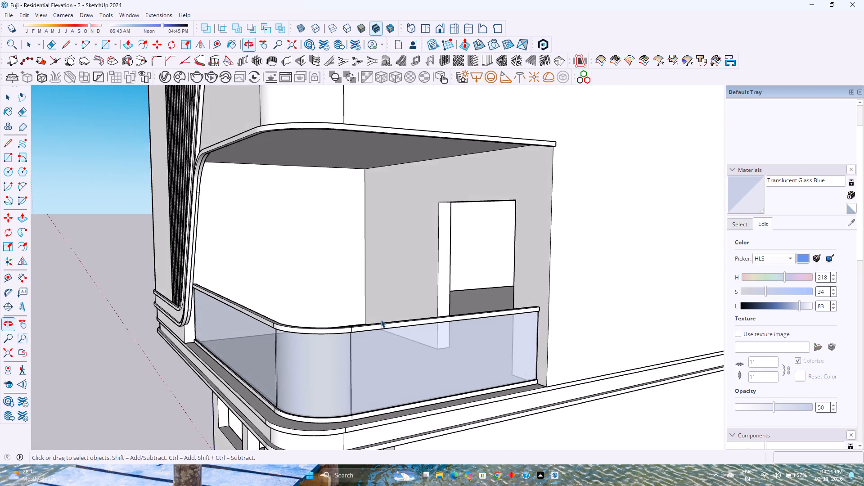
pyautogui.scroll(-3, 381, 319)
pyautogui.moveTo(378, 326); pyautogui.dragTo(492, 324, button='middle')
pyautogui.scroll(-5, 540, 322)
pyautogui.moveTo(436, 350); pyautogui.dragTo(519, 316, button='middle')
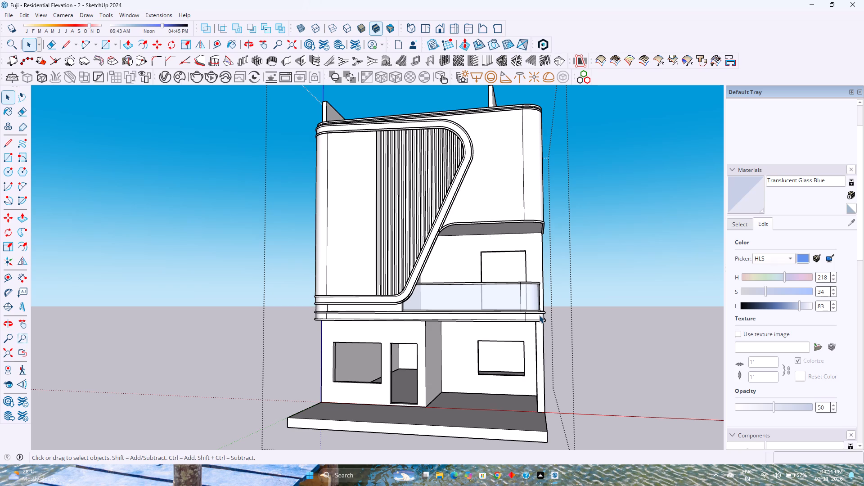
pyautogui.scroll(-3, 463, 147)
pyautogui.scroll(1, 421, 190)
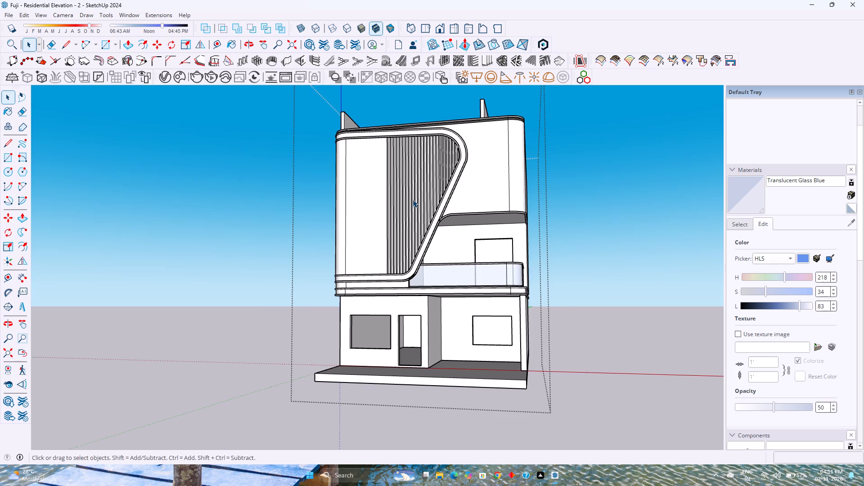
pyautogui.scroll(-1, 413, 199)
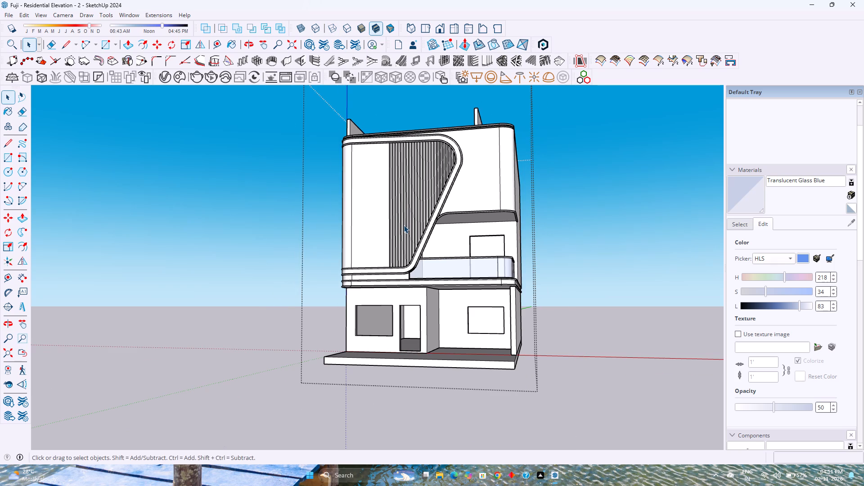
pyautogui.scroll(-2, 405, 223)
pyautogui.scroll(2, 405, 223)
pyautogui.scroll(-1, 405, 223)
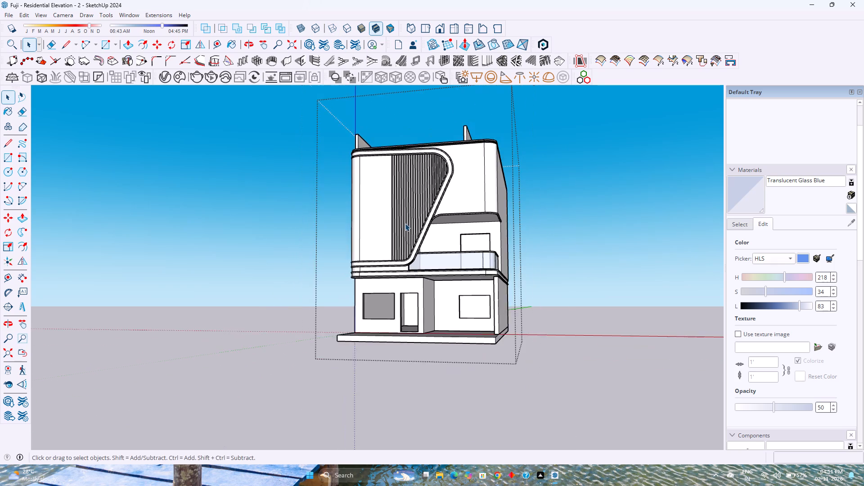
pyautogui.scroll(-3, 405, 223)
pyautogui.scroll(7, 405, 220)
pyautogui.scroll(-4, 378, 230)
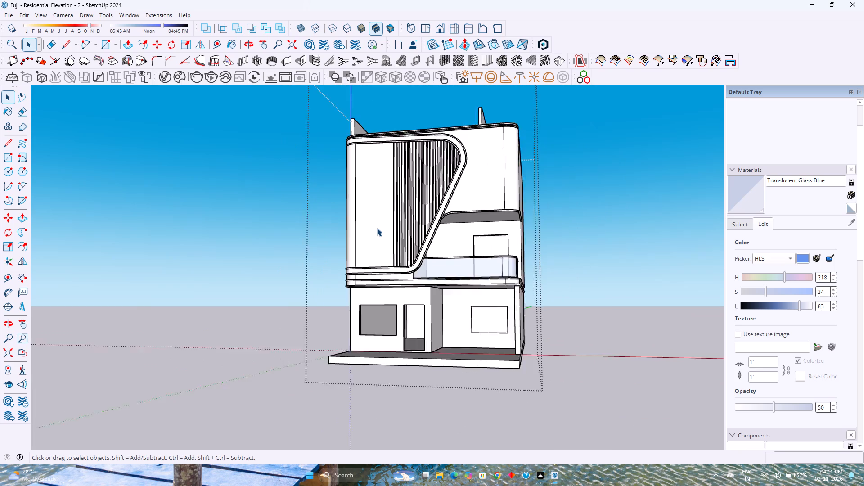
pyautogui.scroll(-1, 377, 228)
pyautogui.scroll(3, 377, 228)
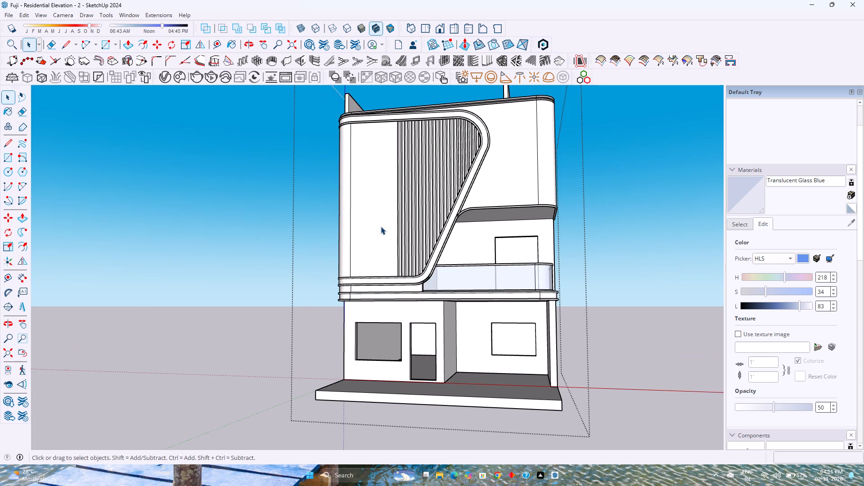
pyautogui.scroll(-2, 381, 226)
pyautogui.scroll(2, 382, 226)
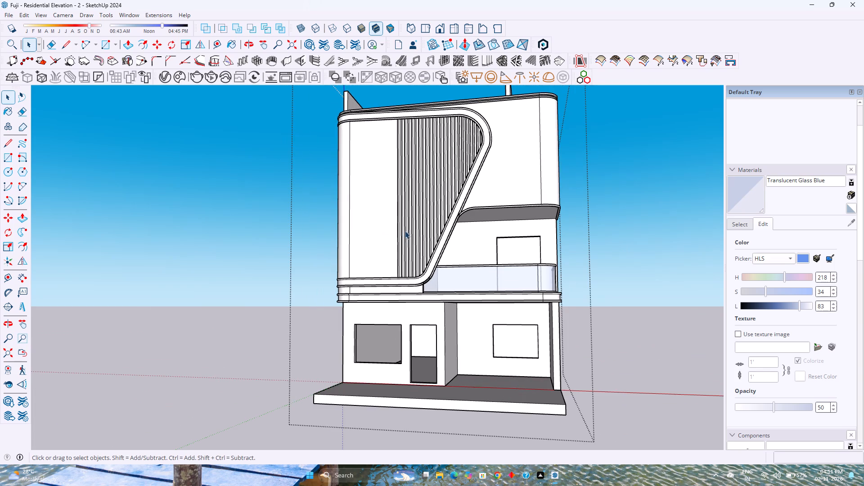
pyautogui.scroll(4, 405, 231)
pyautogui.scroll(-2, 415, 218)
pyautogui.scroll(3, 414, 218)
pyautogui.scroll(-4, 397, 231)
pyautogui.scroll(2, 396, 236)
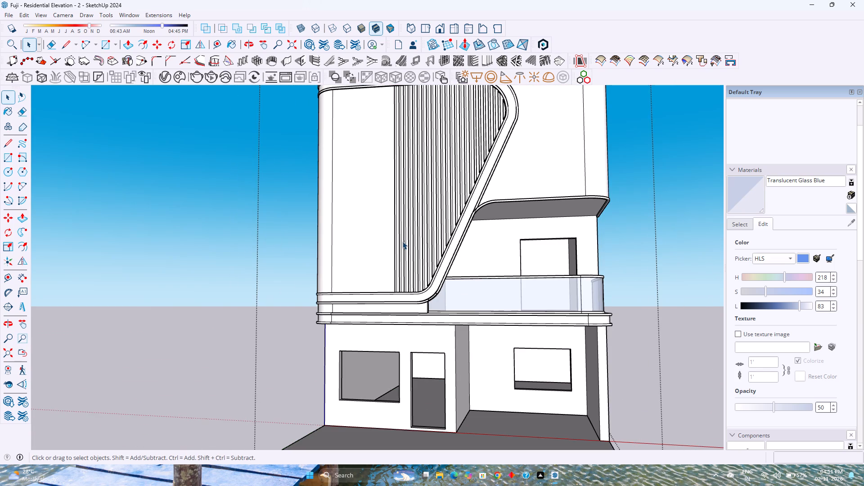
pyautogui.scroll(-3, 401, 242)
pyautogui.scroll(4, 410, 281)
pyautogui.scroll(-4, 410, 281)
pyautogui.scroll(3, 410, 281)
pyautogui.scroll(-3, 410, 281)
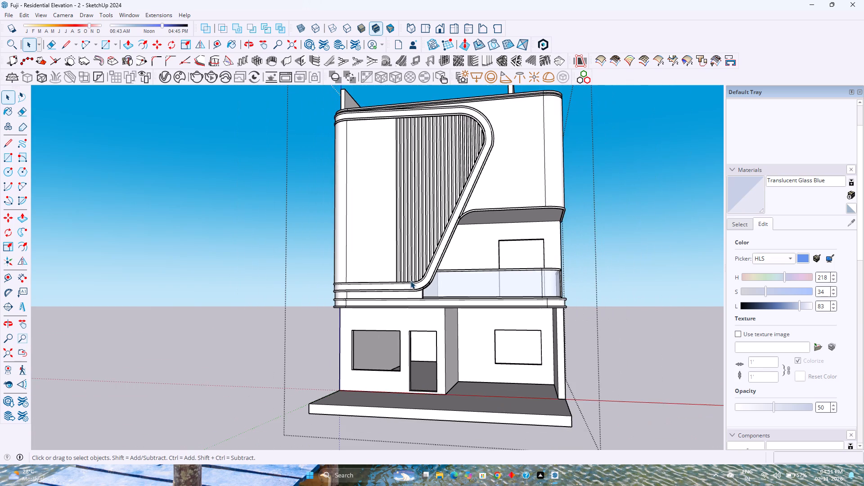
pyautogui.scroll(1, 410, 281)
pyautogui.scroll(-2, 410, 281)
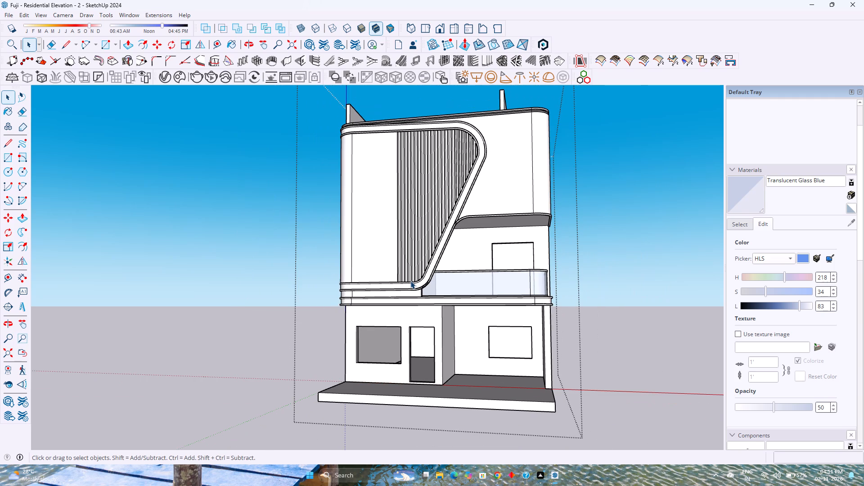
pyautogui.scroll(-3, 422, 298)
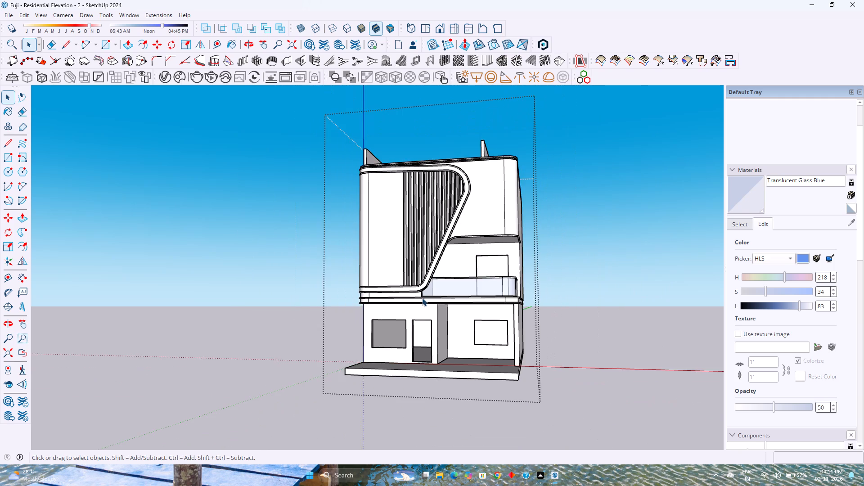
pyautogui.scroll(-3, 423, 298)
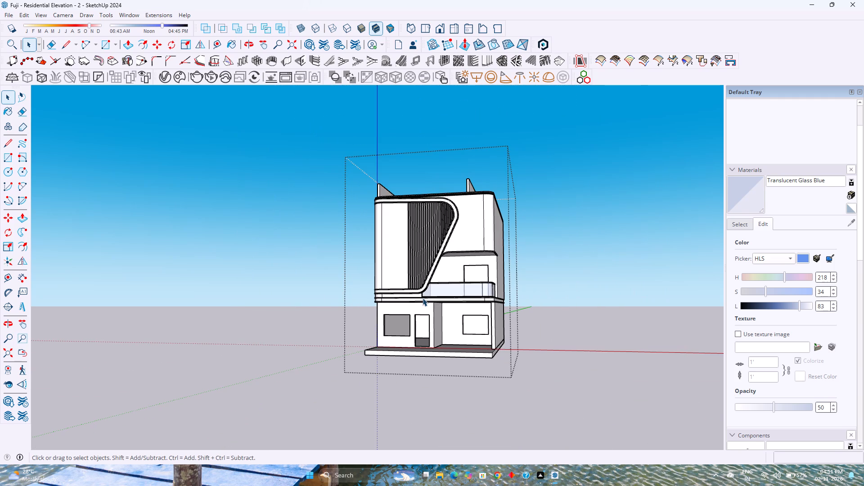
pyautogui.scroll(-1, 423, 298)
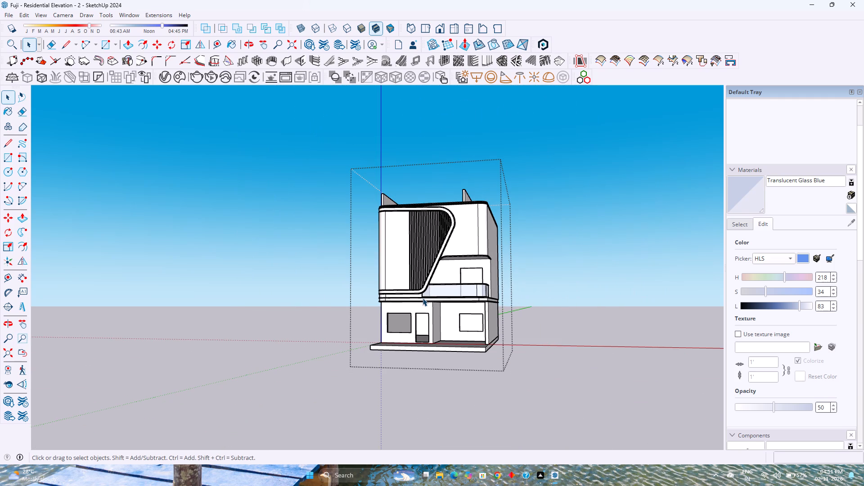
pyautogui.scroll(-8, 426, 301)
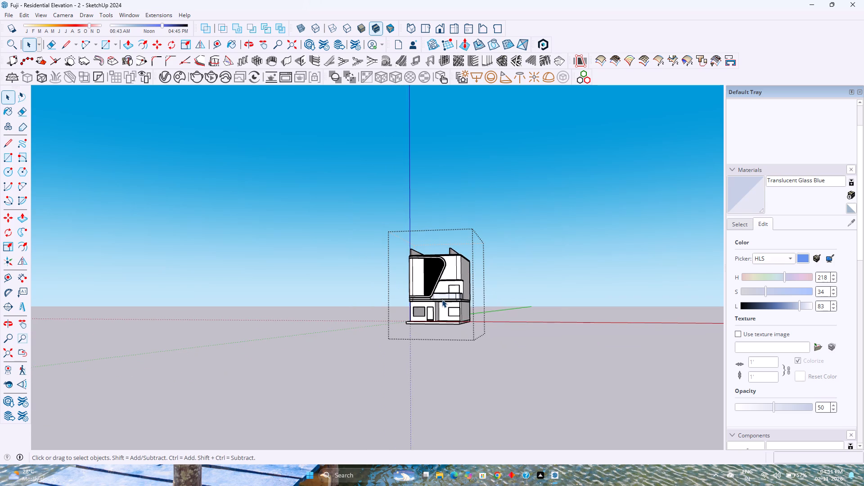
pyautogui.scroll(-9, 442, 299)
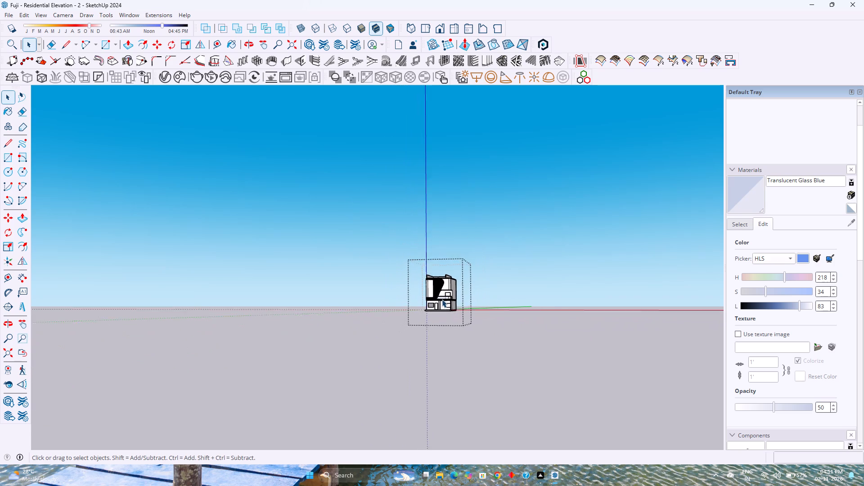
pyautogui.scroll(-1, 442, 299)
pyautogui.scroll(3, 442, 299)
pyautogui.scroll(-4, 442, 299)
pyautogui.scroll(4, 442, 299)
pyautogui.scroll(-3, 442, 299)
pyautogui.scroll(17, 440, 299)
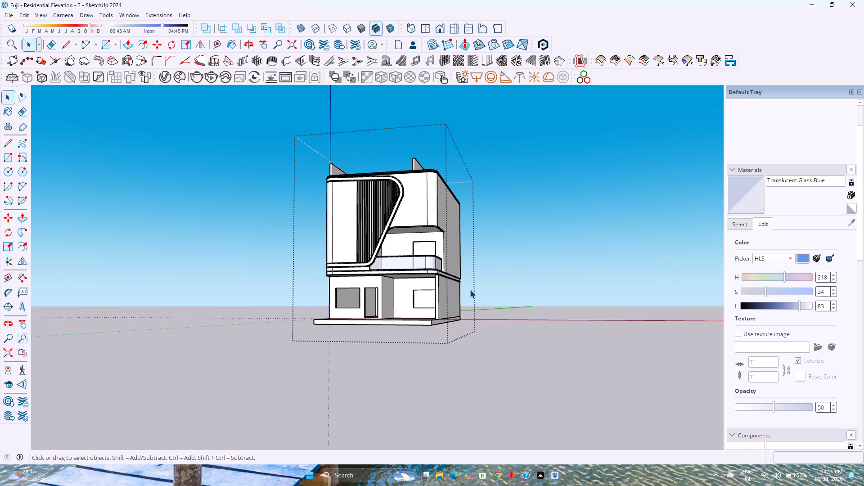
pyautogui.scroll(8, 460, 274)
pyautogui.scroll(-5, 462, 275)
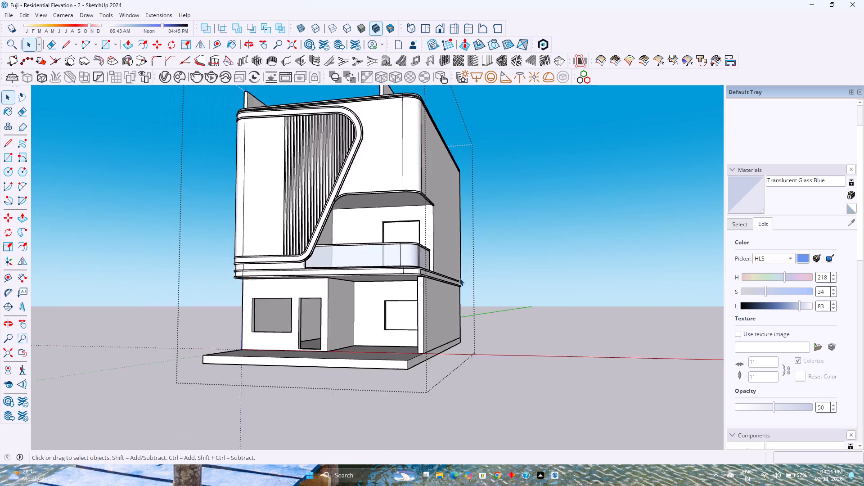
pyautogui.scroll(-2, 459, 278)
# Examine the whole building from its balcony-side front corner, looking from above and from lower down.
pyautogui.moveTo(459, 278); pyautogui.dragTo(448, 328, button='middle')
pyautogui.scroll(3, 441, 311)
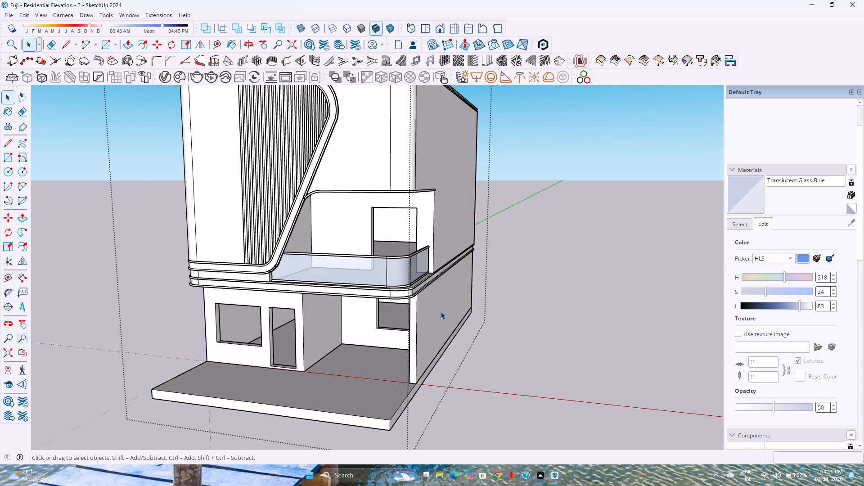
pyautogui.scroll(1, 441, 311)
pyautogui.moveTo(437, 306); pyautogui.dragTo(409, 267, button='middle')
pyautogui.scroll(-3, 426, 261)
pyautogui.scroll(-2, 502, 218)
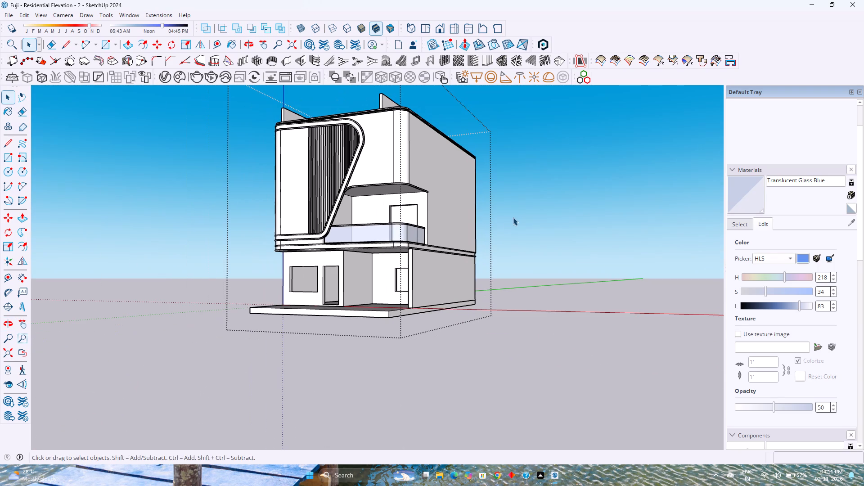
pyautogui.scroll(-4, 513, 217)
pyautogui.scroll(4, 496, 101)
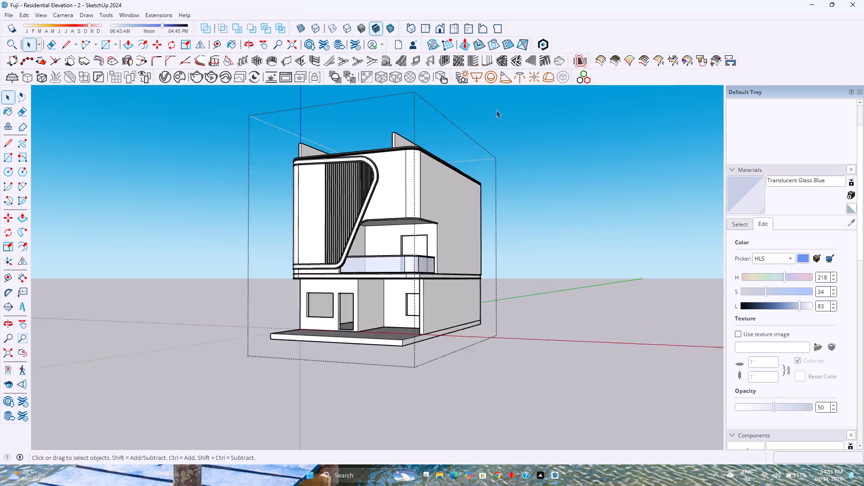
pyautogui.scroll(1, 496, 110)
pyautogui.scroll(2, 379, 303)
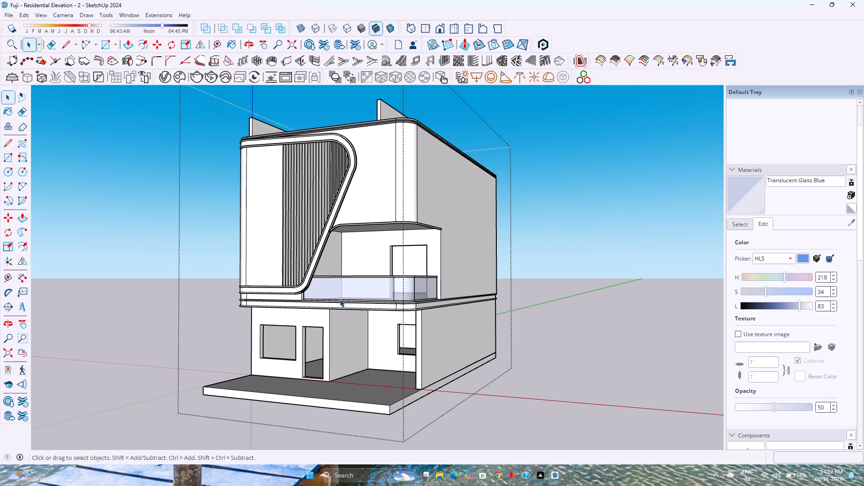
pyautogui.scroll(-1, 341, 296)
pyautogui.scroll(2, 341, 296)
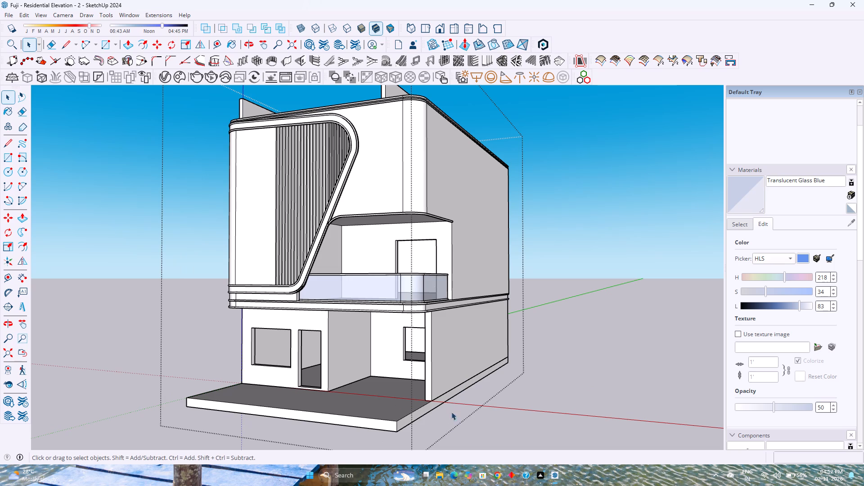
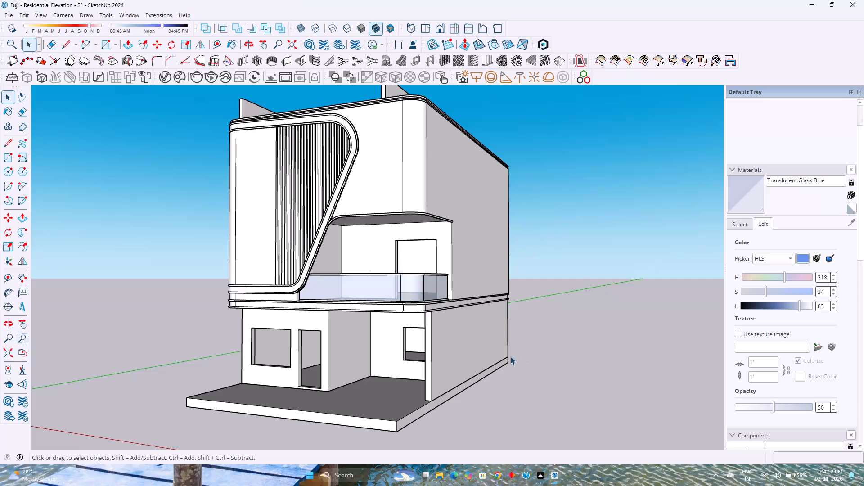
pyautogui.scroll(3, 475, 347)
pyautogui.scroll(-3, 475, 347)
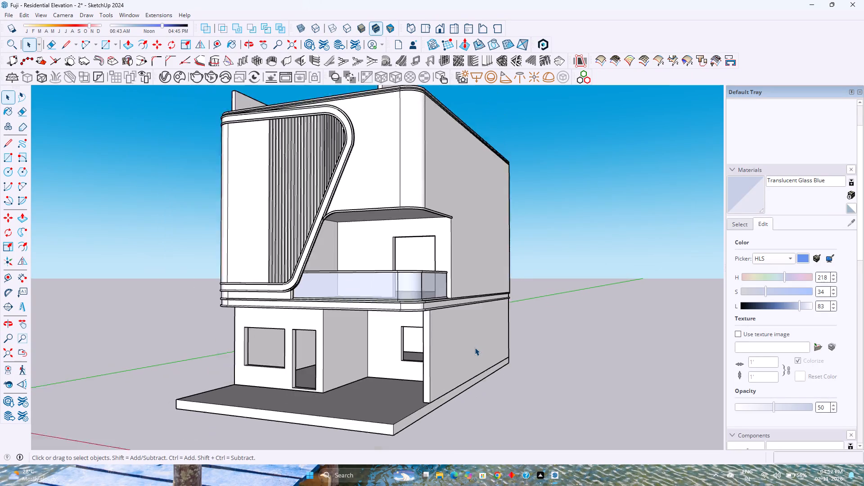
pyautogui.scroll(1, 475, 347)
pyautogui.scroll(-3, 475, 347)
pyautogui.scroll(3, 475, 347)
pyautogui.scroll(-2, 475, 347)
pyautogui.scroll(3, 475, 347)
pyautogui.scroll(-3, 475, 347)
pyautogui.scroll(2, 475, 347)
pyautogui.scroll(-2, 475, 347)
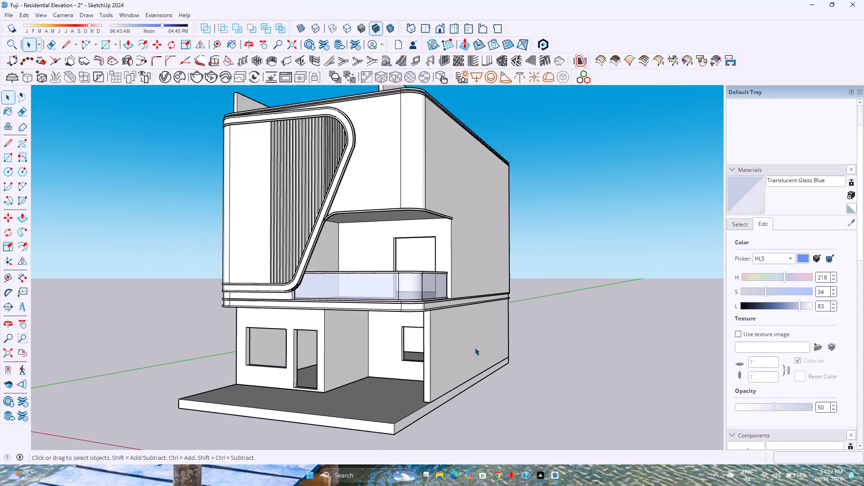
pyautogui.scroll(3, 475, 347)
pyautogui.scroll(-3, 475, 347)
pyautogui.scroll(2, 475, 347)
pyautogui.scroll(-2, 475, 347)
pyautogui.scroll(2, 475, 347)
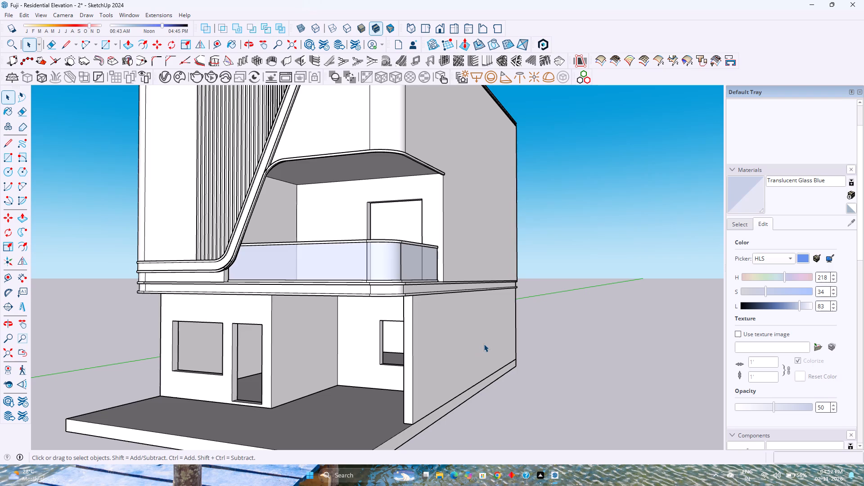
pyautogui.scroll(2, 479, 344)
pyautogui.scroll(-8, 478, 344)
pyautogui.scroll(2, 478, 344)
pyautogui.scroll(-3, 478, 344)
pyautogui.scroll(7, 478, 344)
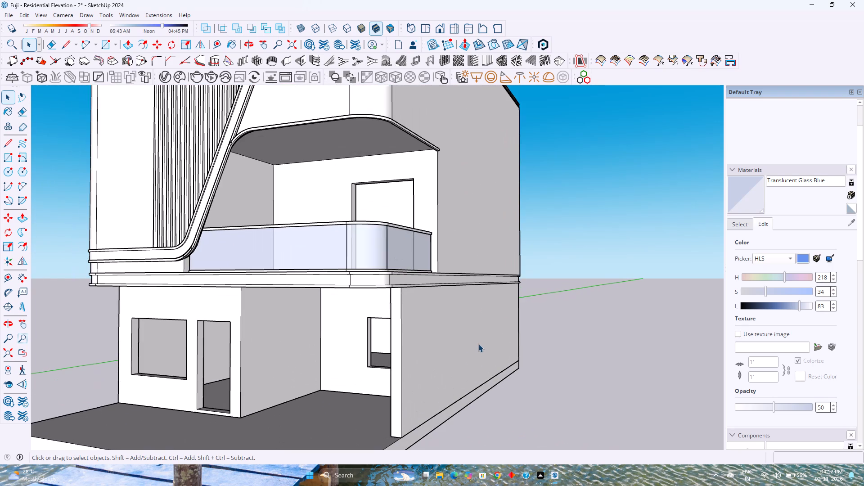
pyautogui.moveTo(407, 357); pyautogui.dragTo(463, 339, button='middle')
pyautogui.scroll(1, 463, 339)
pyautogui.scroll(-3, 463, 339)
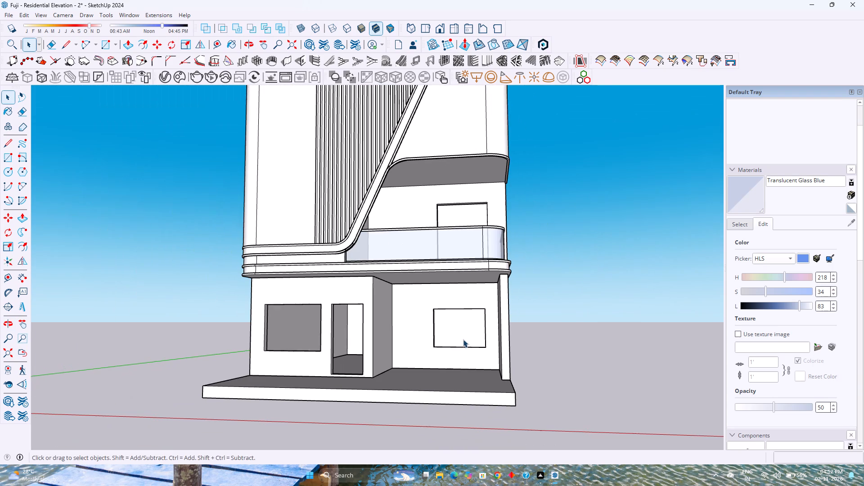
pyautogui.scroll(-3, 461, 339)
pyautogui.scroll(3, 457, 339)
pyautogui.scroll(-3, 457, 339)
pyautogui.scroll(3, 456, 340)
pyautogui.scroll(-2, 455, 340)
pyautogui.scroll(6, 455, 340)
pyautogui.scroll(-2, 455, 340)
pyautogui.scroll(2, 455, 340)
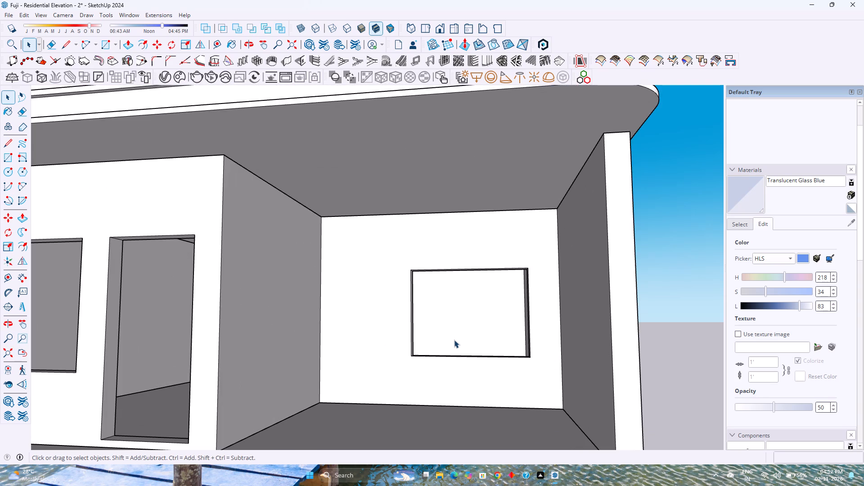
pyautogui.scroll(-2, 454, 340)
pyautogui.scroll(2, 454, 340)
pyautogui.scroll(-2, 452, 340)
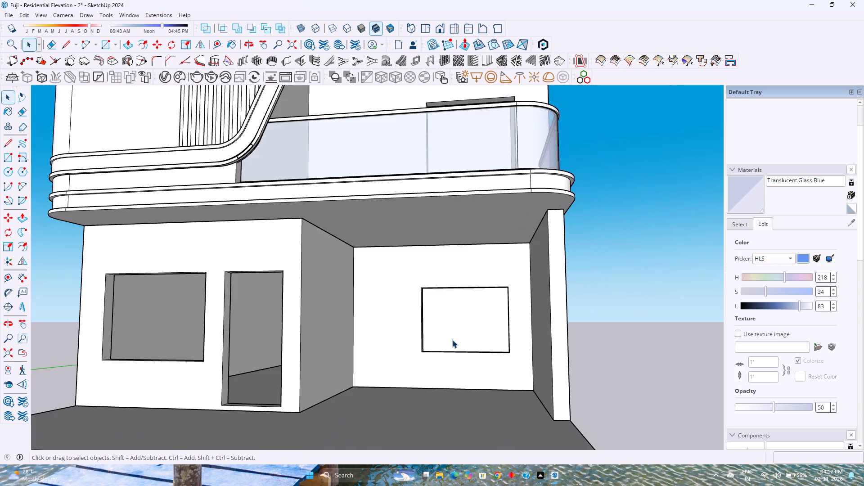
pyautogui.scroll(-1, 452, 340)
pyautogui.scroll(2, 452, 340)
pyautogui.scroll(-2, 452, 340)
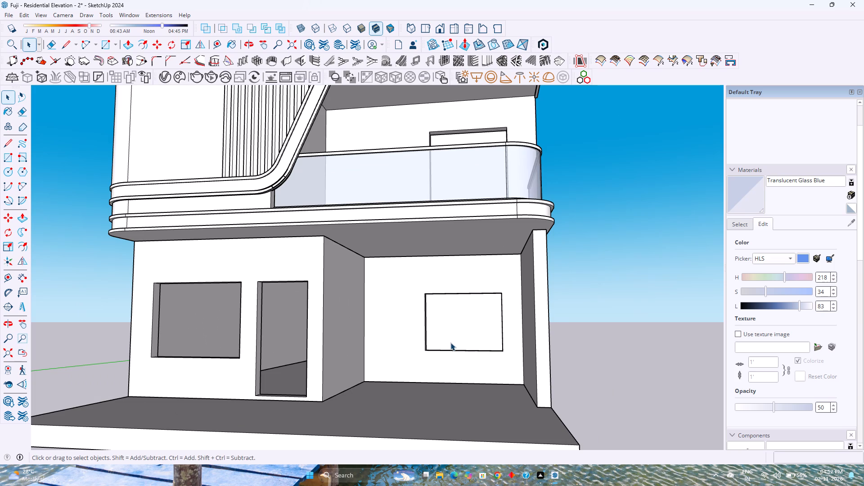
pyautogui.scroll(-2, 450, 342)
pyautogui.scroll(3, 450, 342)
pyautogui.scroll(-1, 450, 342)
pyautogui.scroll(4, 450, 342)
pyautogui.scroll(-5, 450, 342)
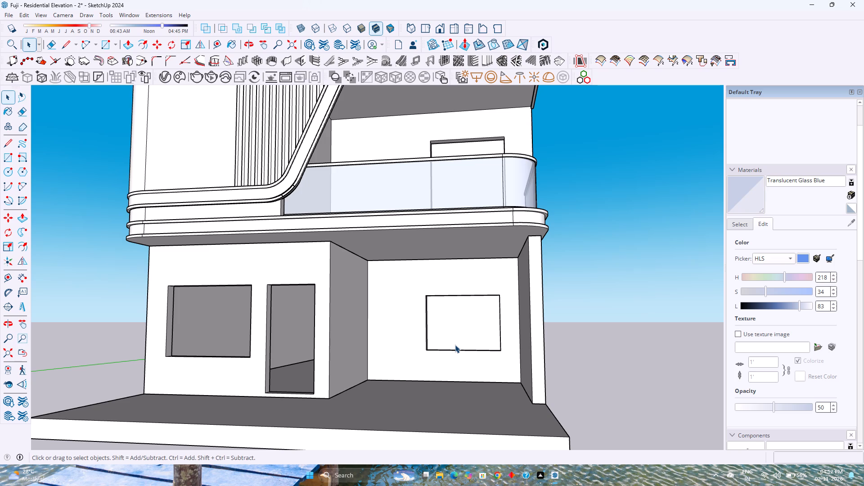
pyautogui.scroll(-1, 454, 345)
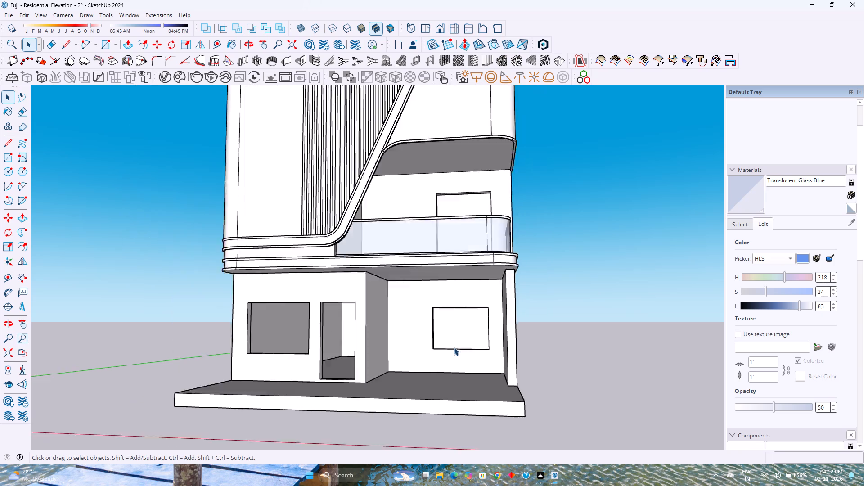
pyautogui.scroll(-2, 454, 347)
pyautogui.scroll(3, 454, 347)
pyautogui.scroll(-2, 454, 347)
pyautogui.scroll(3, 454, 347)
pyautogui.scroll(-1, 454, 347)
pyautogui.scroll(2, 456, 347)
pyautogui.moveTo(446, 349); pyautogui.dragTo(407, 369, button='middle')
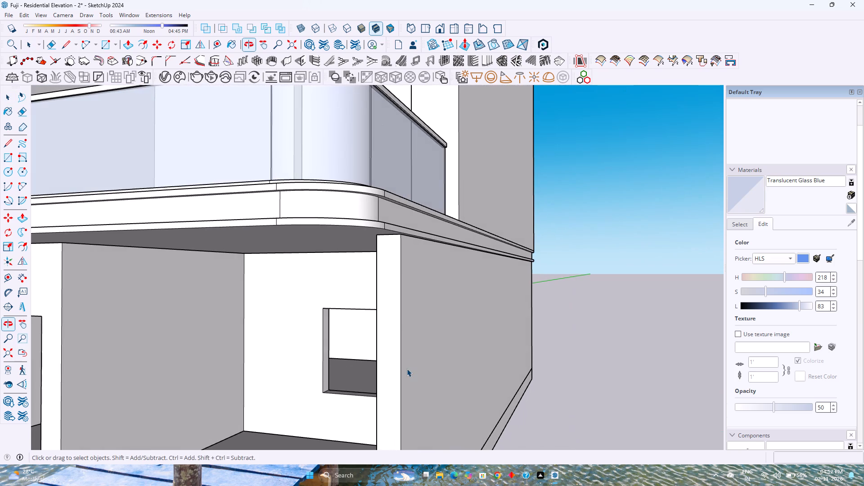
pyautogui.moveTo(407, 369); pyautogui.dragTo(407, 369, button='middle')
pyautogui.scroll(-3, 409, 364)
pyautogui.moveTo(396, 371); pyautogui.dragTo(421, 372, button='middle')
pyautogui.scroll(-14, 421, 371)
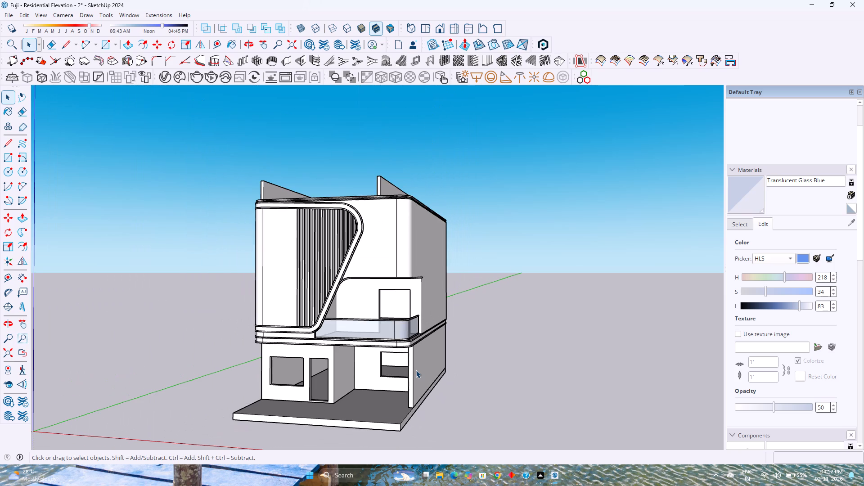
# Scale all the connected vertical slat geometry inside the upper facade group by about 1.01 along the red axis, and close the group.
pyautogui.scroll(3, 404, 371)
pyautogui.moveTo(404, 371); pyautogui.dragTo(375, 354, button='middle')
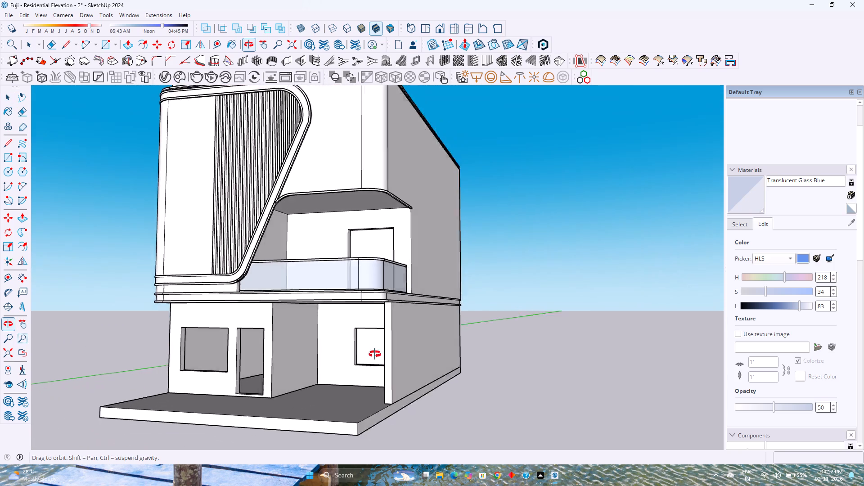
pyautogui.moveTo(375, 354); pyautogui.dragTo(482, 403, button='middle')
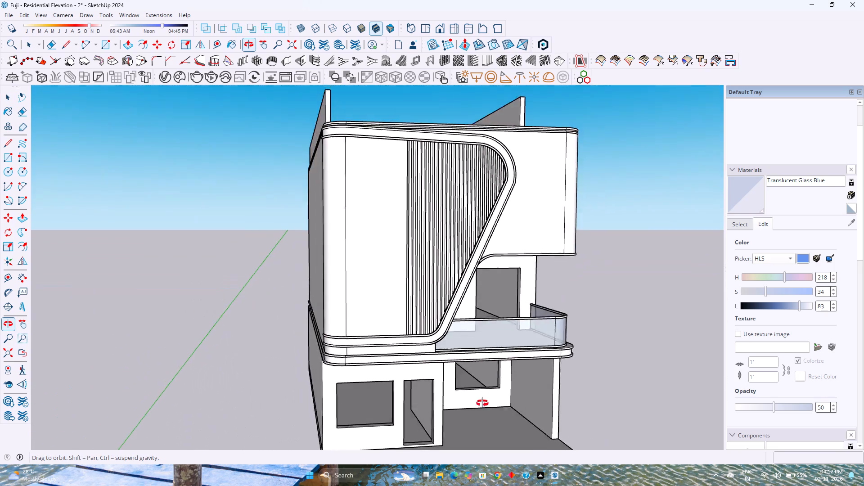
pyautogui.moveTo(482, 403); pyautogui.dragTo(466, 413, button='middle')
pyautogui.scroll(15, 379, 333)
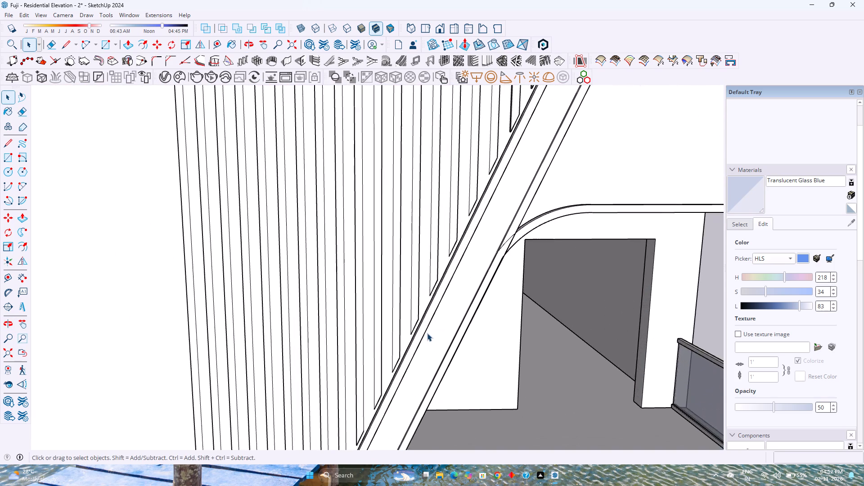
pyautogui.scroll(4, 414, 337)
pyautogui.scroll(-4, 411, 320)
pyautogui.moveTo(409, 322); pyautogui.dragTo(390, 366, button='middle')
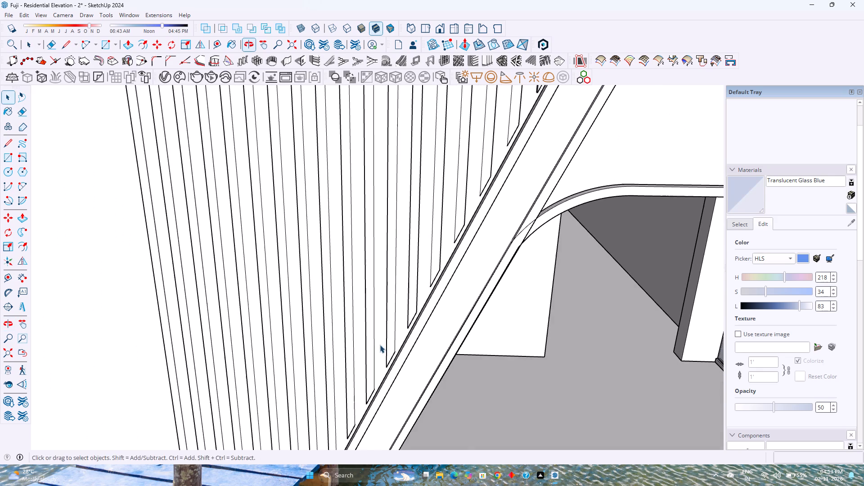
pyautogui.moveTo(391, 312); pyautogui.dragTo(141, 442, button='middle')
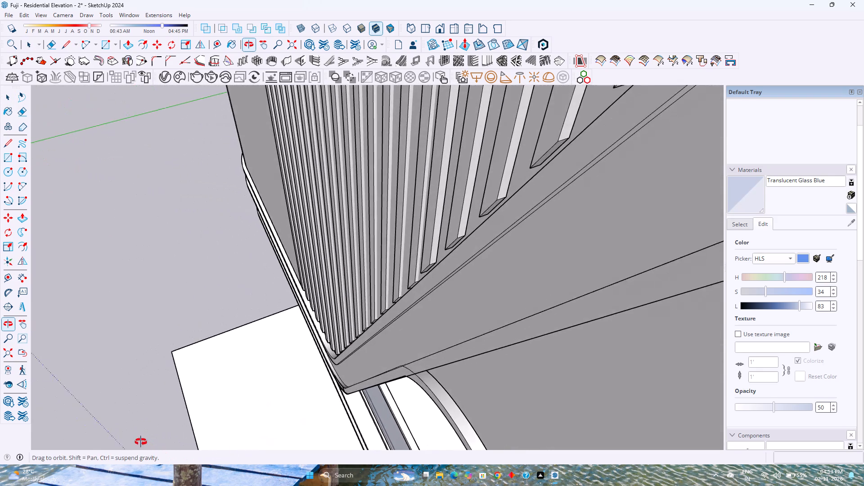
pyautogui.moveTo(141, 442); pyautogui.dragTo(262, 454, button='middle')
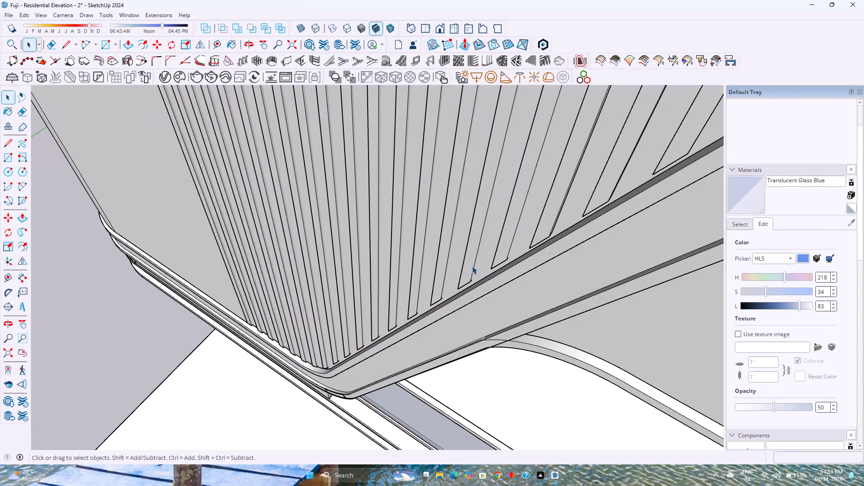
pyautogui.doubleClick(472, 266)
pyautogui.tripleClick(471, 266)
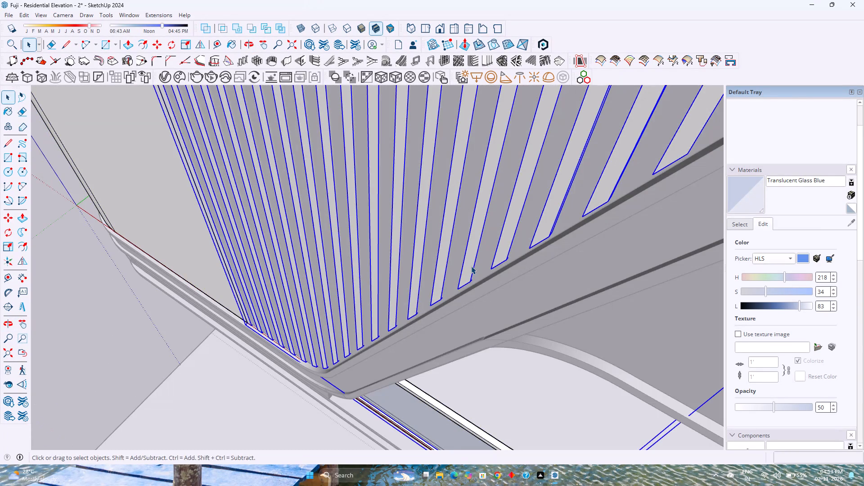
pyautogui.scroll(-7, 471, 266)
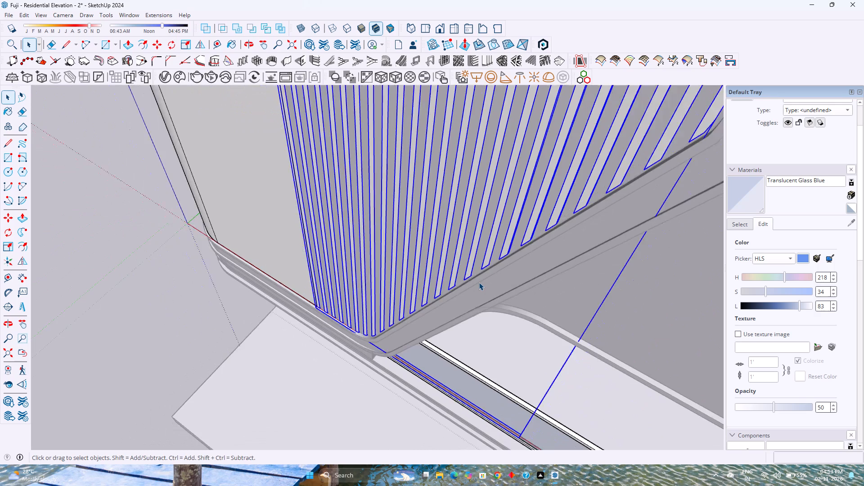
pyautogui.scroll(-1, 479, 282)
pyautogui.keyDown('shift'); pyautogui.moveTo(479, 283); pyautogui.dragTo(348, 351, button='middle'); pyautogui.keyUp('shift')
pyautogui.moveTo(348, 345); pyautogui.dragTo(490, 308, button='middle')
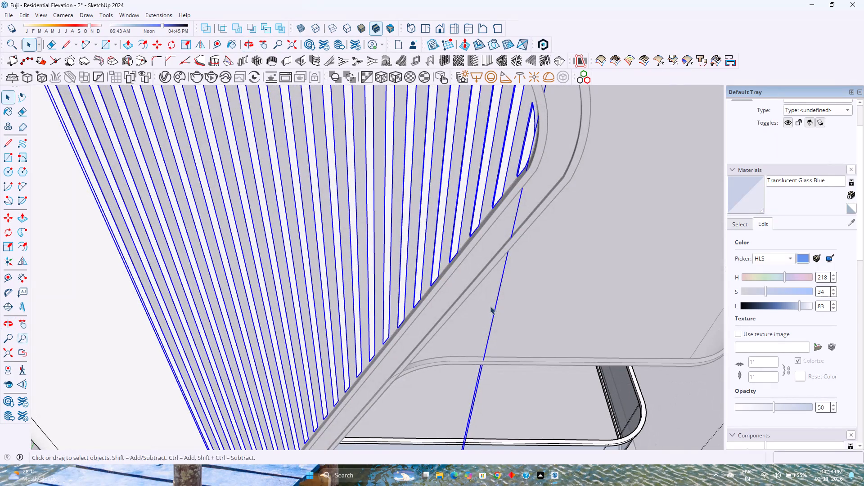
pyautogui.press('s')
pyautogui.moveTo(465, 327); pyautogui.dragTo(442, 313, button='middle')
pyautogui.middleClick(442, 313)
pyautogui.scroll(11, 485, 332)
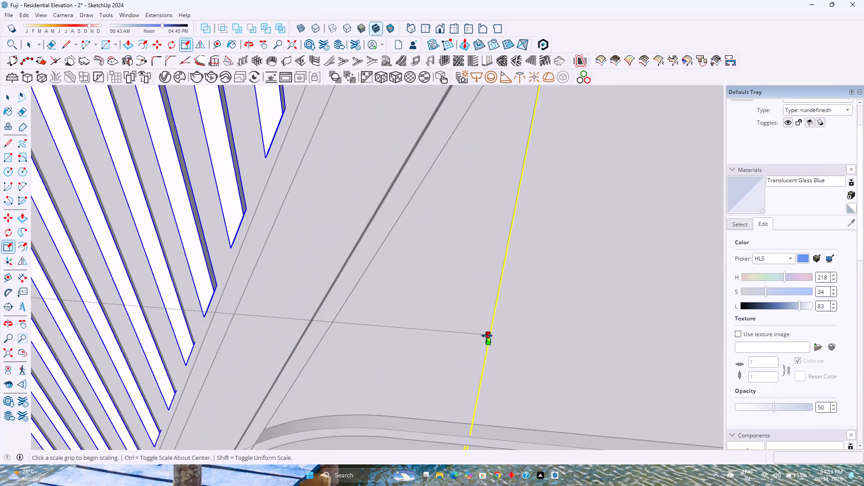
pyautogui.click(487, 336)
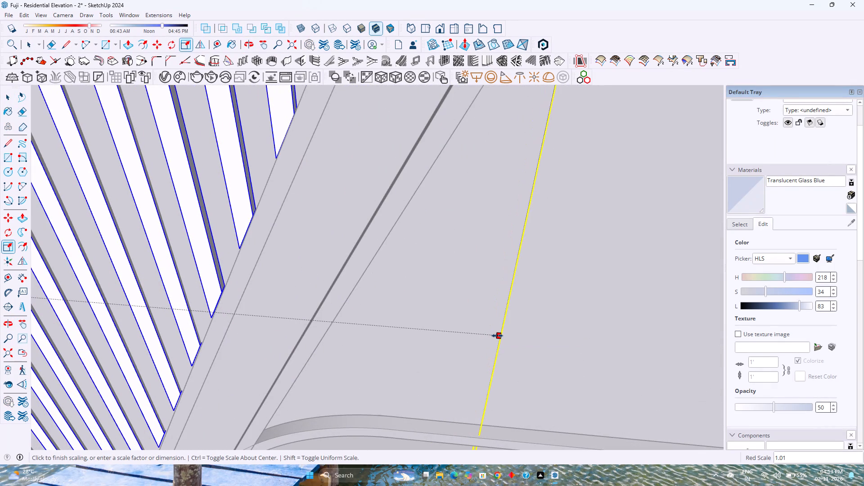
pyautogui.click(497, 336)
pyautogui.moveTo(360, 339); pyautogui.dragTo(459, 340, button='middle')
pyautogui.press('space')
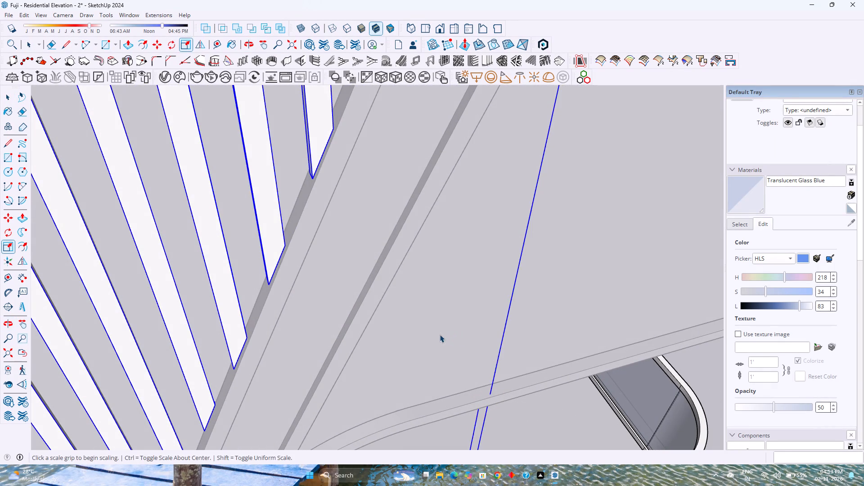
pyautogui.press('Escape')
pyautogui.scroll(-12, 409, 334)
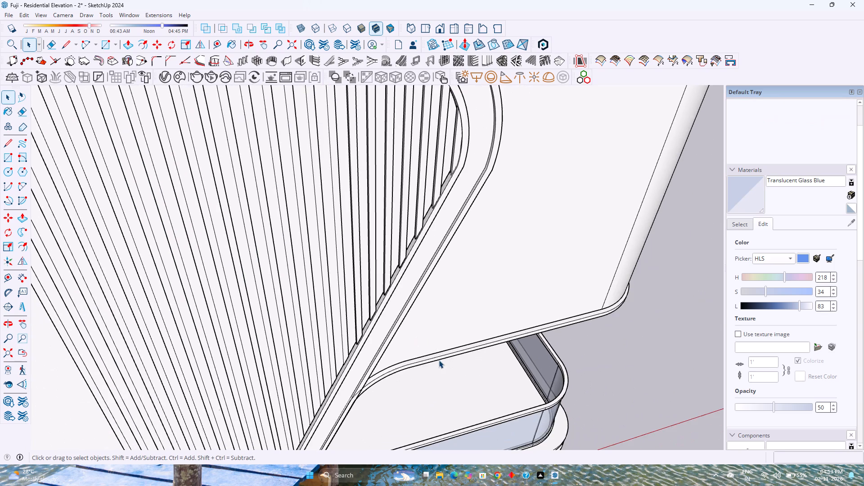
pyautogui.scroll(-4, 436, 360)
pyautogui.moveTo(434, 360); pyautogui.dragTo(398, 314, button='middle')
pyautogui.scroll(-8, 395, 299)
pyautogui.moveTo(418, 337); pyautogui.dragTo(393, 274, button='middle')
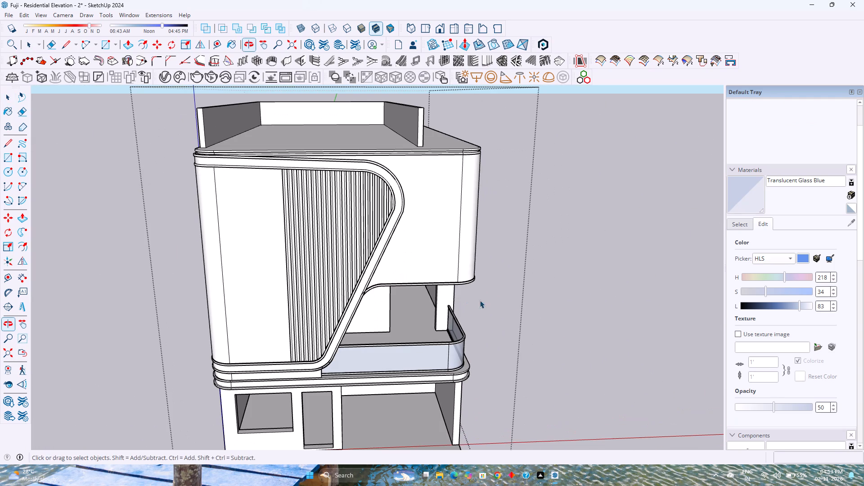
pyautogui.click(600, 308)
# Save the residential elevation model.
pyautogui.moveTo(594, 313); pyautogui.dragTo(532, 250, button='middle')
pyautogui.scroll(-1, 531, 249)
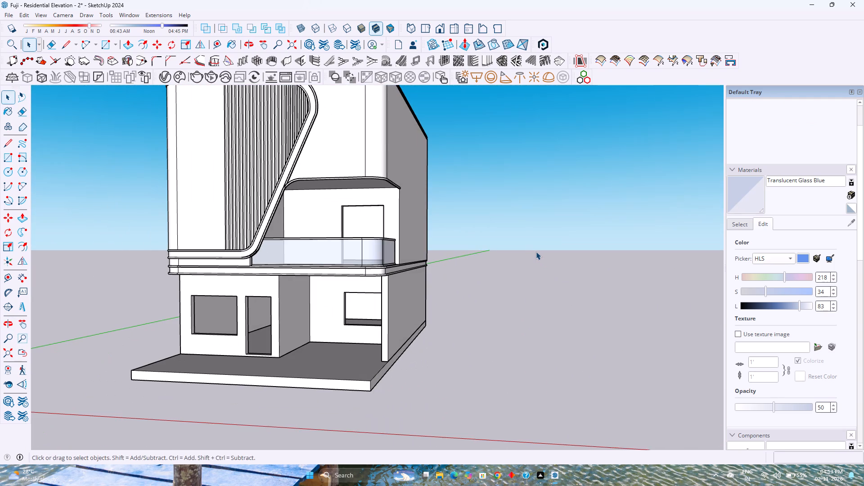
pyautogui.hotkey('ctrl', 's')
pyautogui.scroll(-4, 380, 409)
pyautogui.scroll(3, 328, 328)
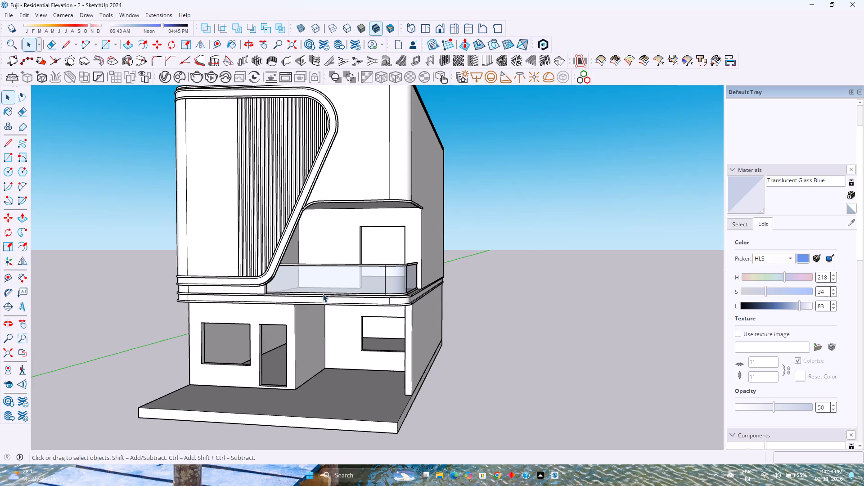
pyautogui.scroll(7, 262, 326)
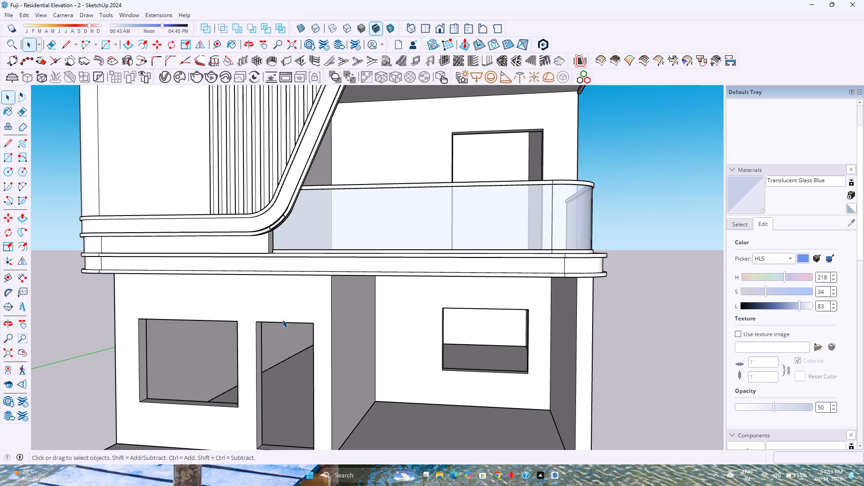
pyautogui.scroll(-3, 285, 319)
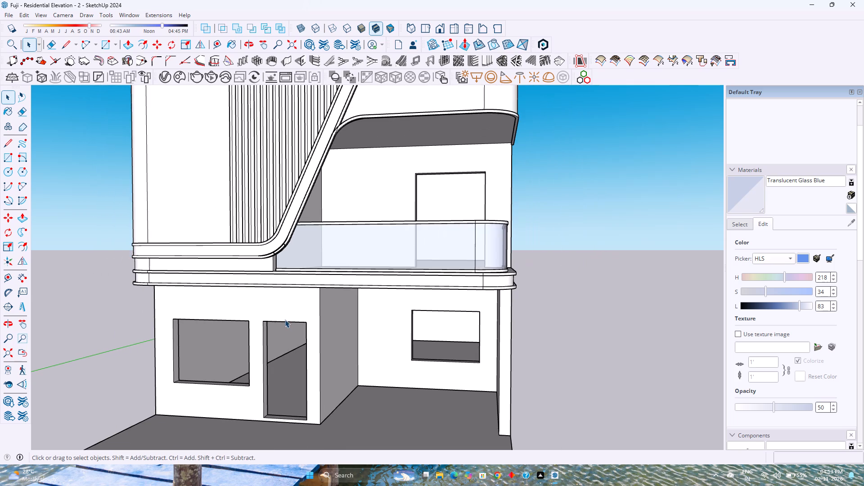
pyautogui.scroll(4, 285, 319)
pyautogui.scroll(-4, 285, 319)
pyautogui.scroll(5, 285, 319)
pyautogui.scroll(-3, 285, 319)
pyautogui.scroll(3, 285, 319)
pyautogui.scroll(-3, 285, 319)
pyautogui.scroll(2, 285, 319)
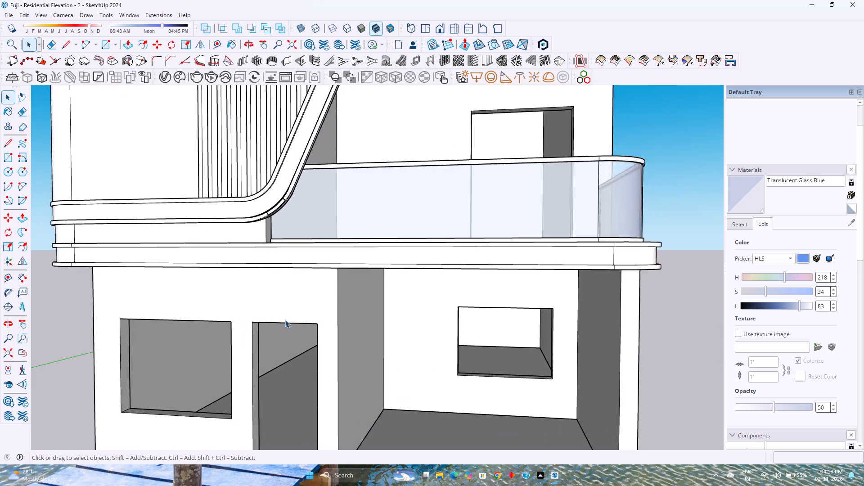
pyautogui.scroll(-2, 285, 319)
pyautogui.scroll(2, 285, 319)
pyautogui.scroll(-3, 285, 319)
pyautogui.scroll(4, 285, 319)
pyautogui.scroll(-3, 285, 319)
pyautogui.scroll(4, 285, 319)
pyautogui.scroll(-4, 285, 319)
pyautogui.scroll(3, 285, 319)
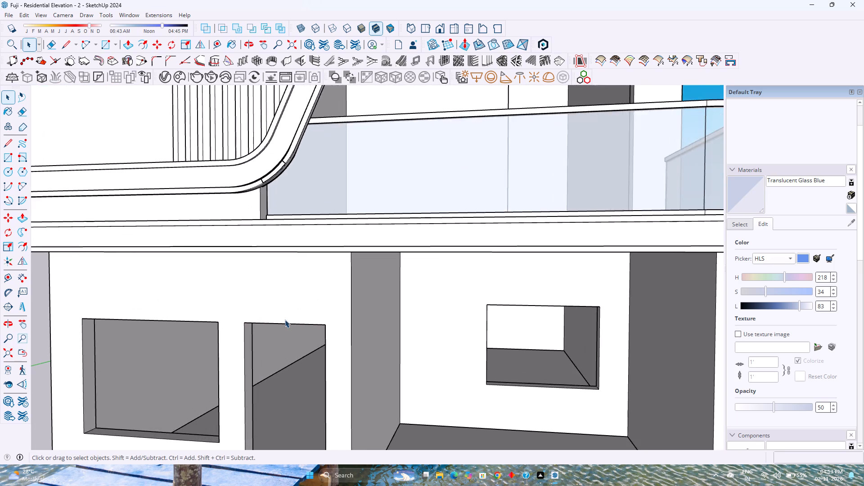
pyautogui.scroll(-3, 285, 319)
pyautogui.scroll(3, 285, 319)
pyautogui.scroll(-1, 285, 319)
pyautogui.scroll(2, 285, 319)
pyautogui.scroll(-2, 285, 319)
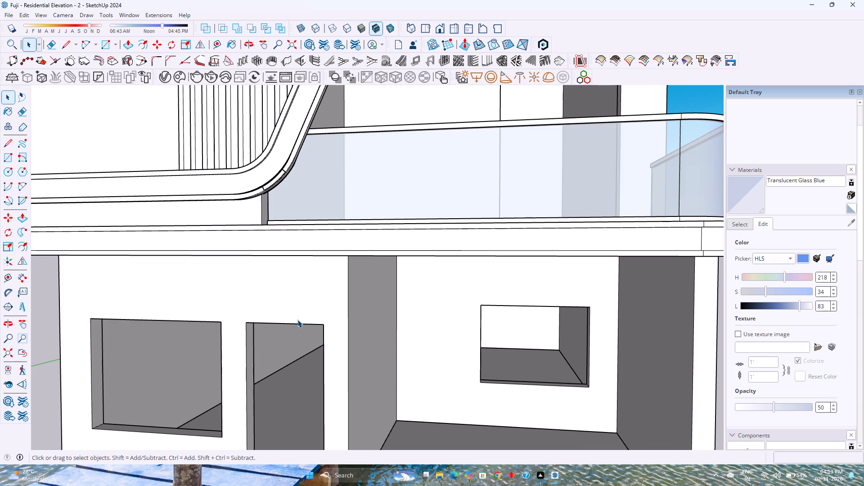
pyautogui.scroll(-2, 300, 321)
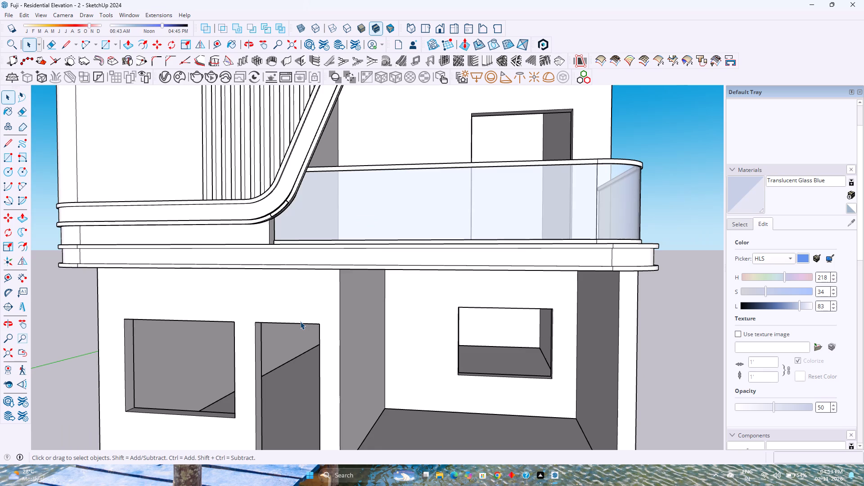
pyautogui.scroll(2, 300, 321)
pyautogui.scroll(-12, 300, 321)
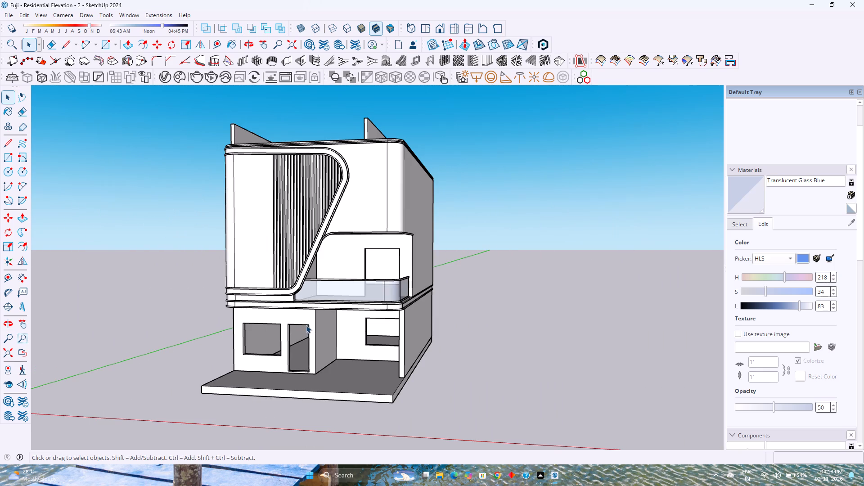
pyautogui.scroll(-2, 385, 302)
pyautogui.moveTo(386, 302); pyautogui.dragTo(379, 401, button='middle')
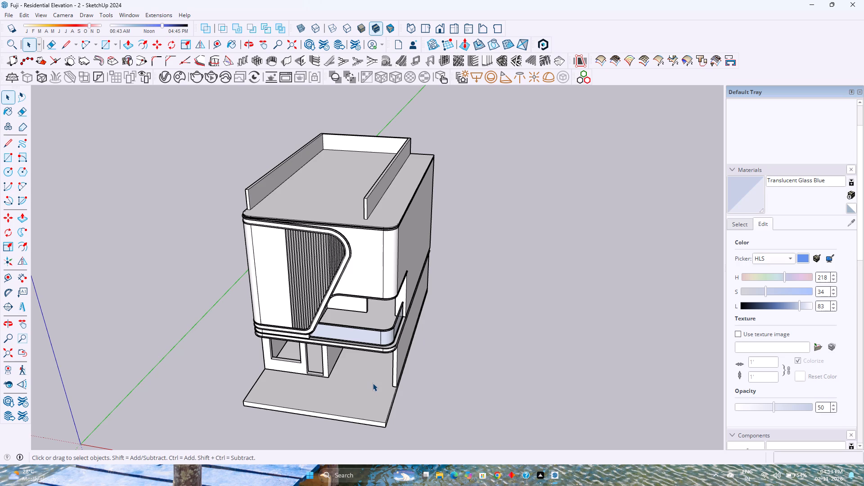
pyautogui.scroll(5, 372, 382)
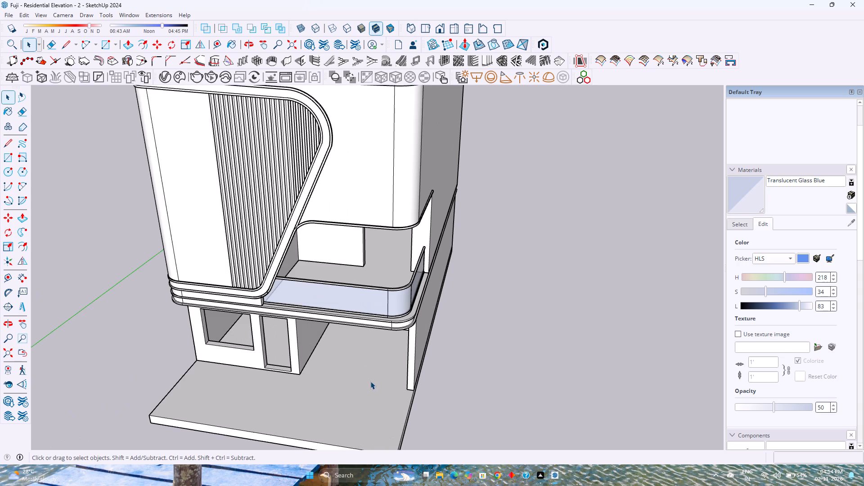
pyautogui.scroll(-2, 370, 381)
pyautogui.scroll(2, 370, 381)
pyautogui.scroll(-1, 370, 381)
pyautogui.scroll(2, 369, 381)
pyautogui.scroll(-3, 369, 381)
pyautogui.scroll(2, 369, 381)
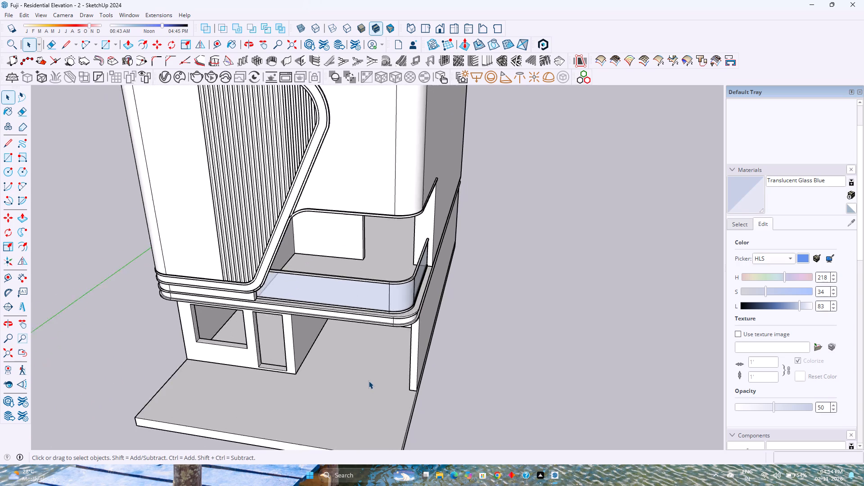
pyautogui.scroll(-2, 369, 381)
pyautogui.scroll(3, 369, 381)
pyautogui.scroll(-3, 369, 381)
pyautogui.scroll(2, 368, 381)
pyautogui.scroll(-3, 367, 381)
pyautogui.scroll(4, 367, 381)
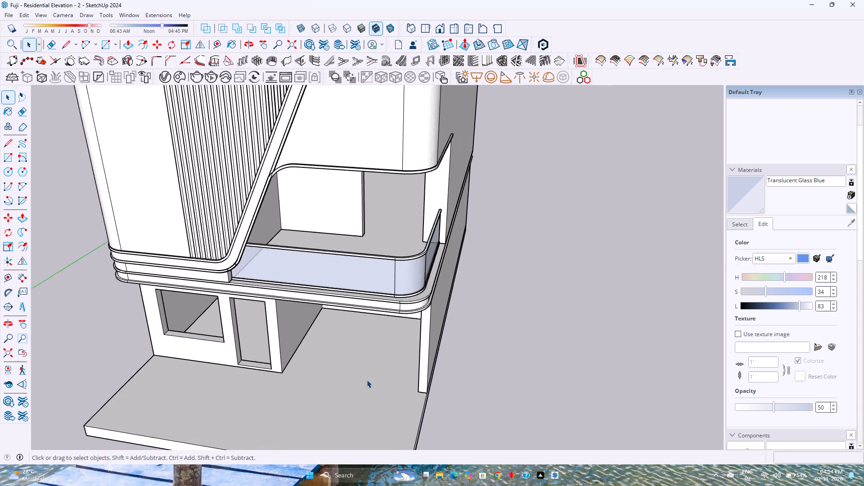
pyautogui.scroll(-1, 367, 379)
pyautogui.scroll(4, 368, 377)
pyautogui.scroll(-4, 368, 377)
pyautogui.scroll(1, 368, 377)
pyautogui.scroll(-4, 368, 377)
# Open the roof slab and parapet group for editing and select the front end face of a parapet wall.
pyautogui.keyDown('shift'); pyautogui.moveTo(368, 360); pyautogui.dragTo(381, 415, button='middle'); pyautogui.keyUp('shift')
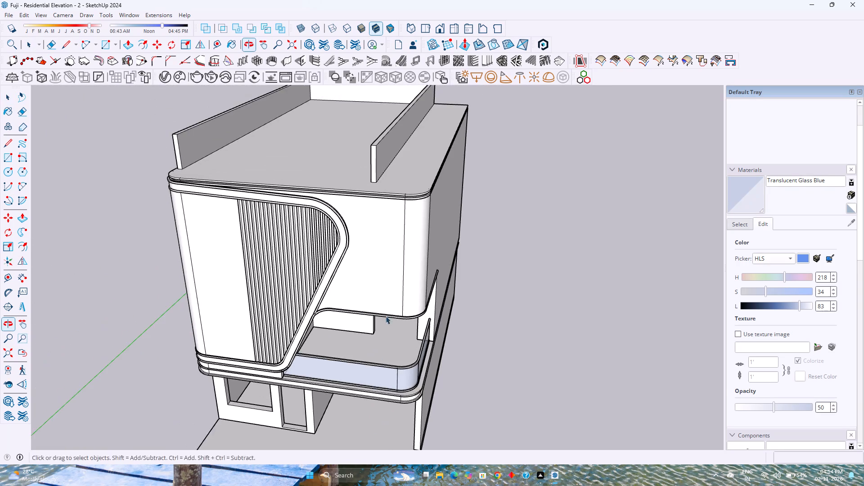
pyautogui.moveTo(386, 317); pyautogui.dragTo(372, 400, button='middle')
pyautogui.scroll(10, 370, 327)
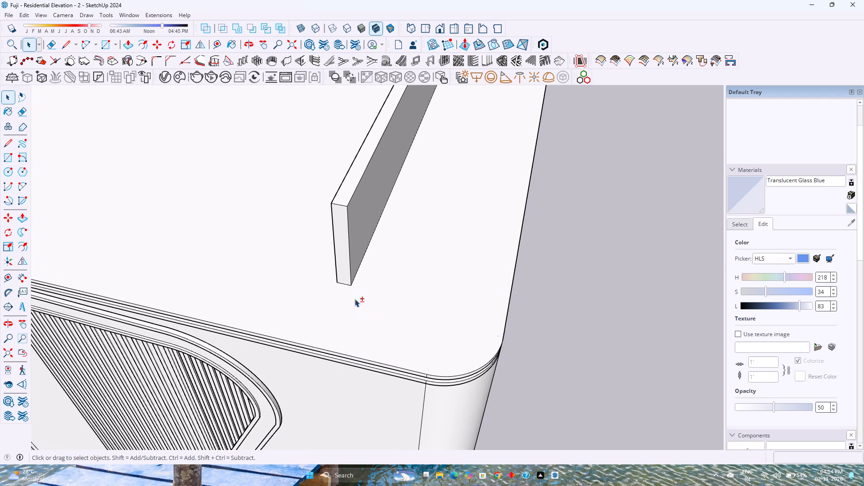
pyautogui.doubleClick(349, 270)
pyautogui.keyDown('shift'); pyautogui.scroll(3, 342, 271); pyautogui.keyUp('shift')
pyautogui.keyDown('shift'); pyautogui.moveTo(359, 281); pyautogui.dragTo(422, 367, button='middle'); pyautogui.keyUp('shift')
pyautogui.doubleClick(414, 330)
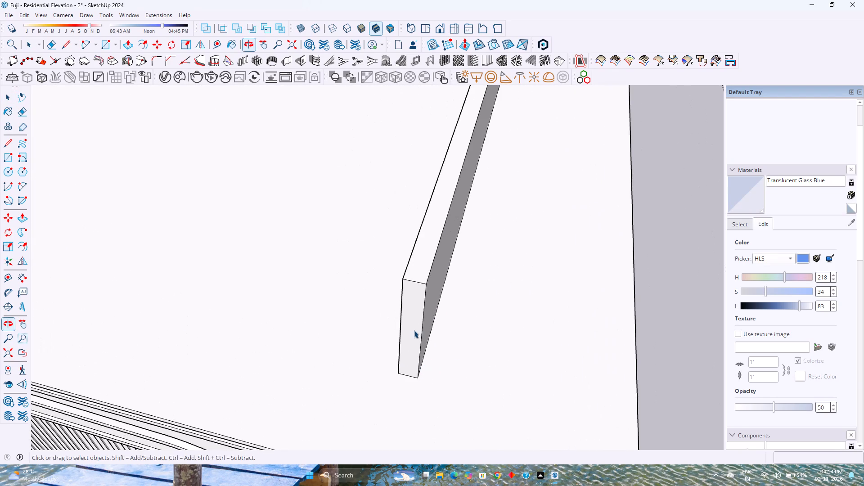
pyautogui.keyDown('shift'); pyautogui.moveTo(395, 332); pyautogui.dragTo(454, 324, button='middle'); pyautogui.keyUp('shift')
pyautogui.click(470, 321)
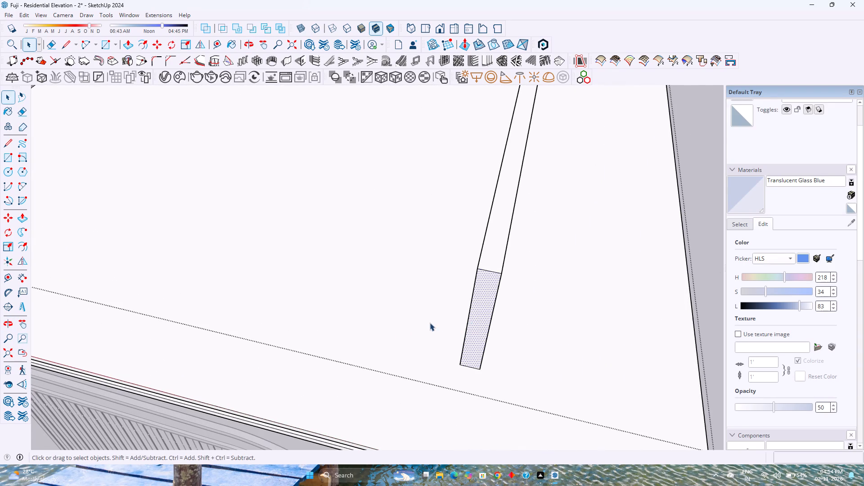
pyautogui.scroll(-2, 407, 323)
pyautogui.keyDown('shift'); pyautogui.moveTo(342, 323); pyautogui.dragTo(534, 347, button='middle'); pyautogui.keyUp('shift')
pyautogui.scroll(-3, 519, 335)
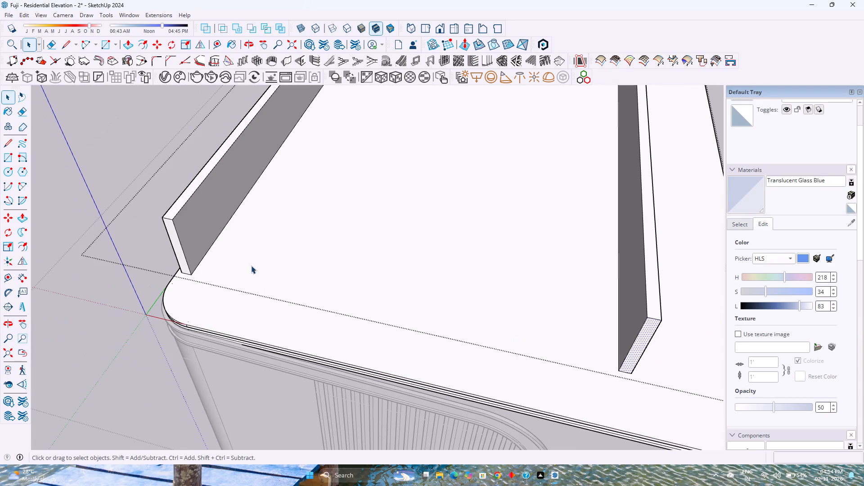
# Place a guide across the roof along the parapet walls' front ends, and a parallel guide 2" behind it.
pyautogui.click(218, 40)
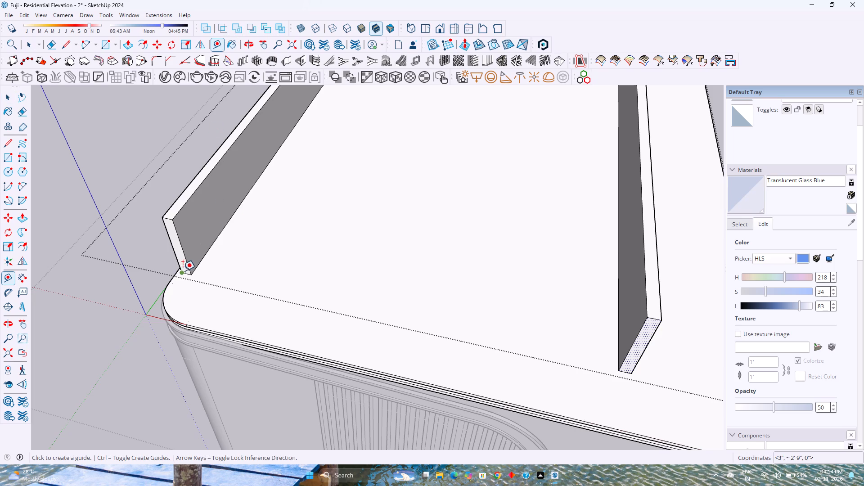
pyautogui.scroll(5, 183, 274)
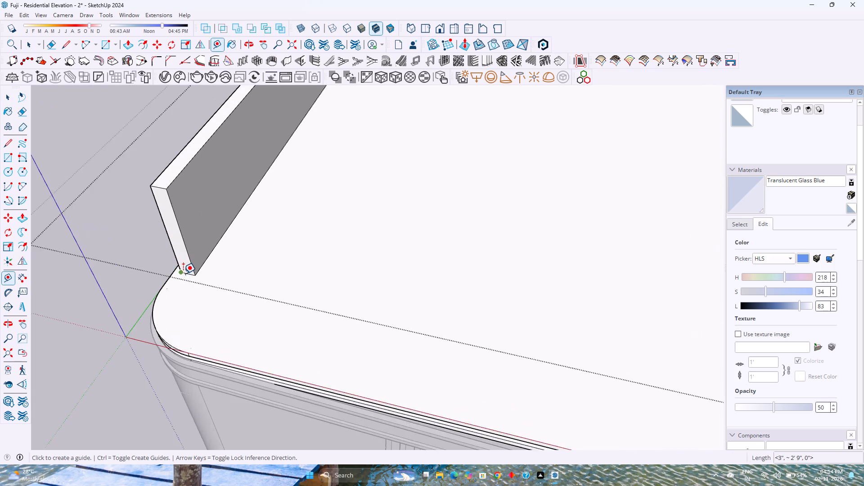
pyautogui.scroll(7, 183, 274)
pyautogui.click(196, 277)
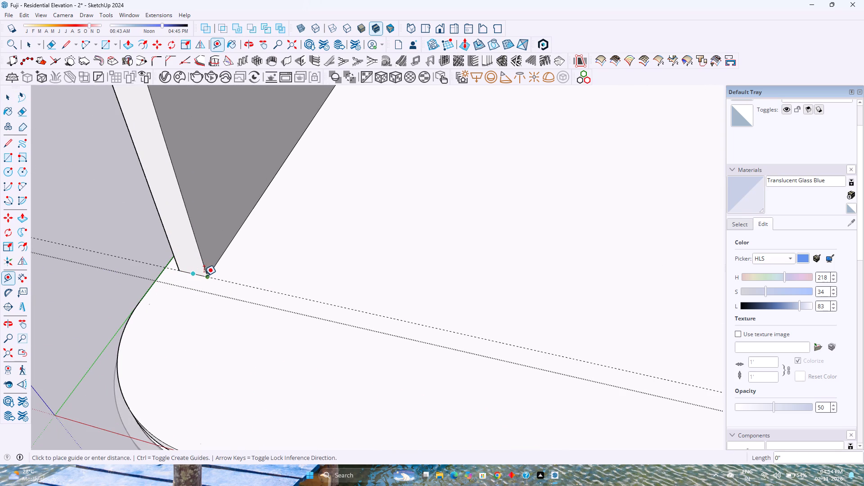
pyautogui.click(205, 276)
pyautogui.click(231, 283)
pyautogui.press('2')
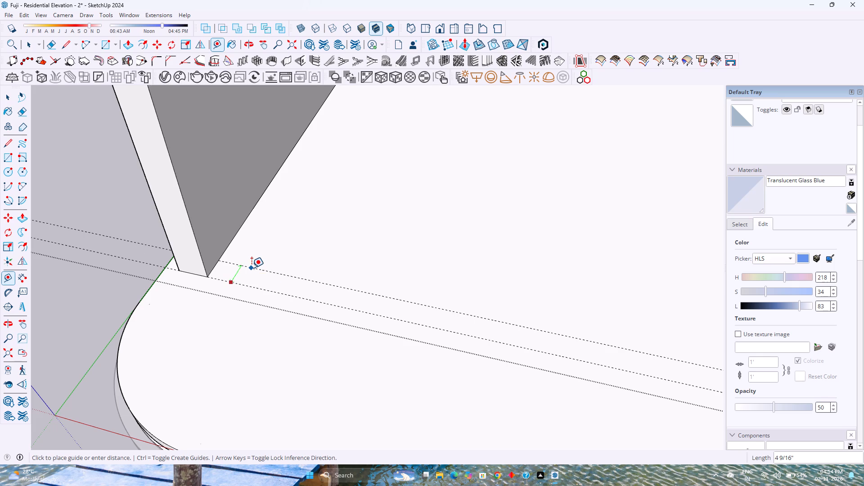
pyautogui.press('Return')
pyautogui.scroll(-14, 216, 293)
pyautogui.scroll(2, 289, 314)
pyautogui.moveTo(289, 314); pyautogui.dragTo(473, 346, button='middle')
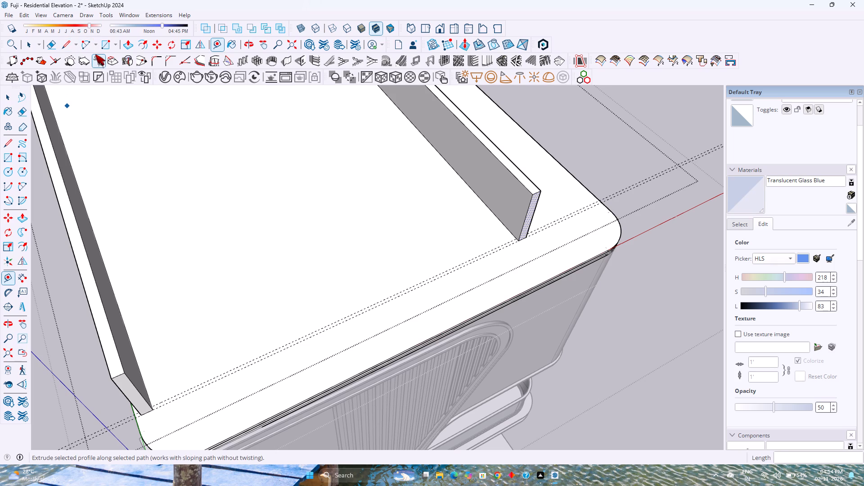
# Draw a rectangular strip about 19' 11 1/2" long between the two guides, joining the inner faces of the parapet walls.
pyautogui.click(103, 44)
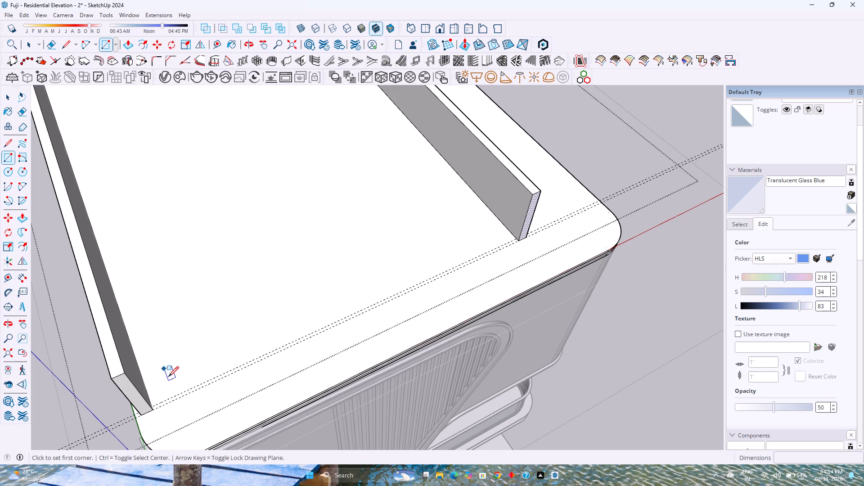
pyautogui.click(151, 408)
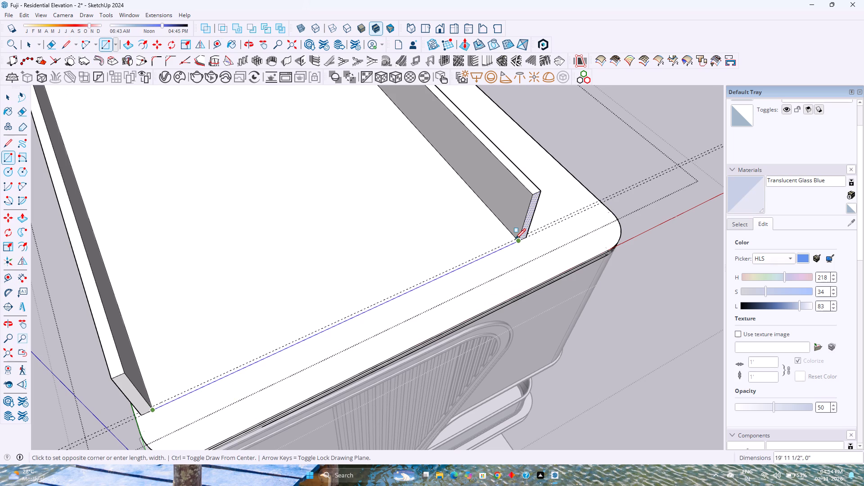
pyautogui.scroll(7, 515, 239)
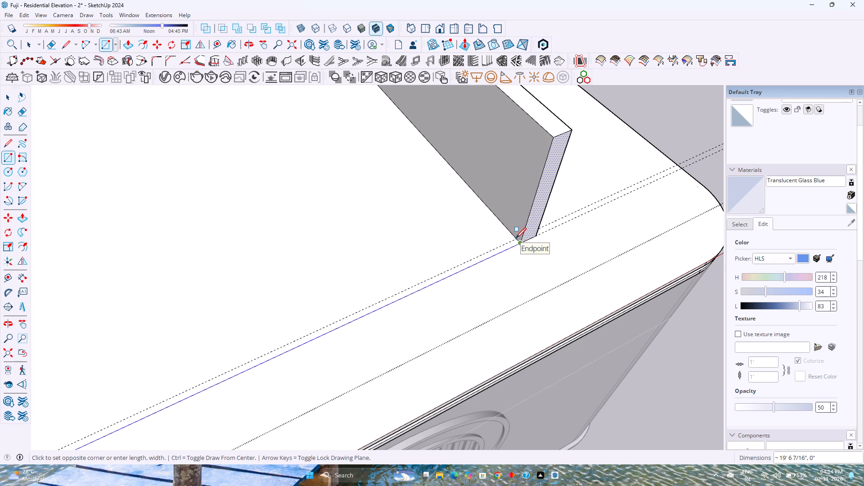
pyautogui.click(514, 238)
pyautogui.press('space')
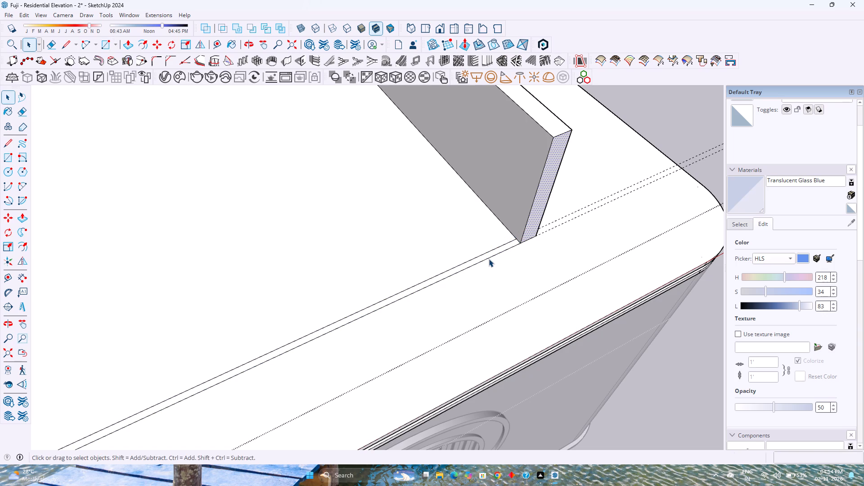
# Copy the thin rectangular strip with its edges 30' along the red axis, away from the roof.
pyautogui.click(492, 252)
pyautogui.scroll(5, 492, 252)
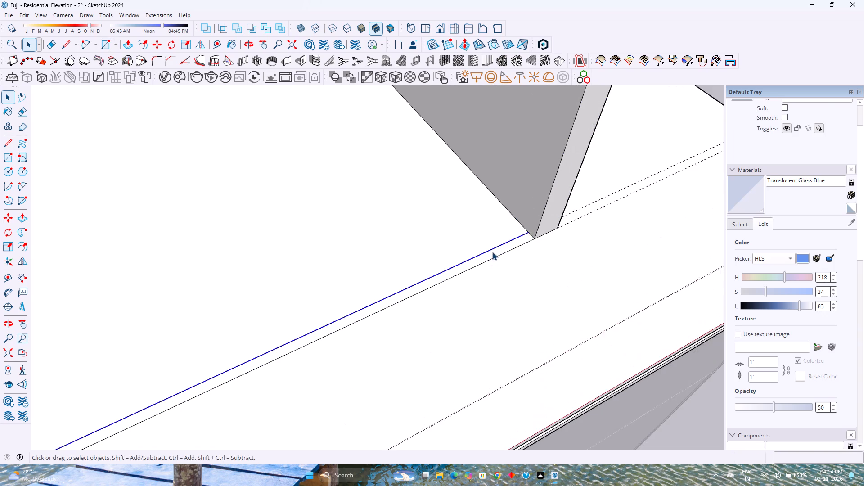
pyautogui.scroll(2, 492, 252)
pyautogui.doubleClick(493, 252)
pyautogui.press('m')
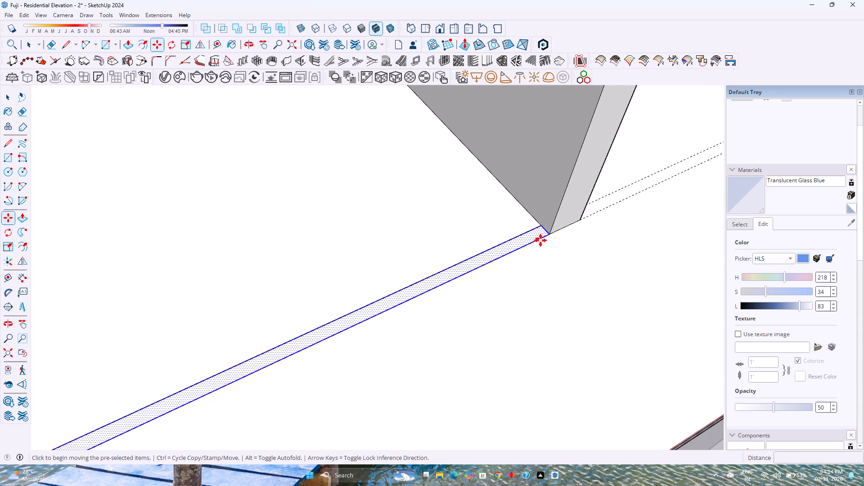
pyautogui.click(546, 235)
pyautogui.scroll(-11, 559, 233)
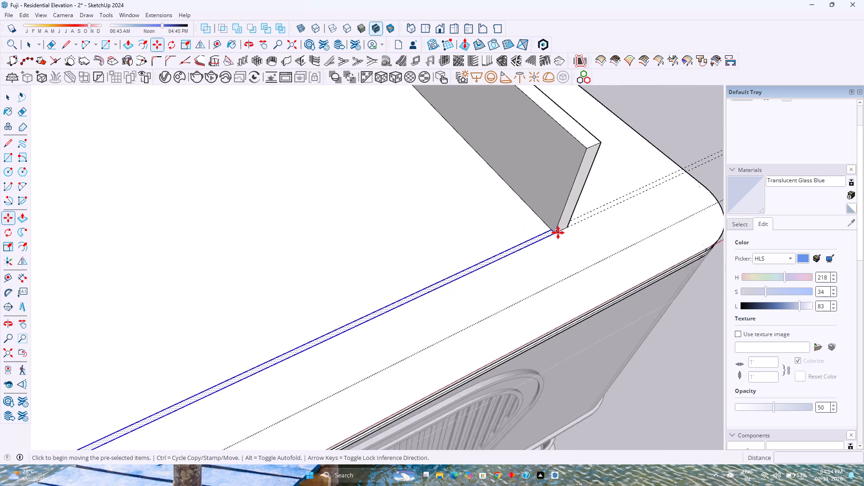
pyautogui.scroll(-10, 558, 233)
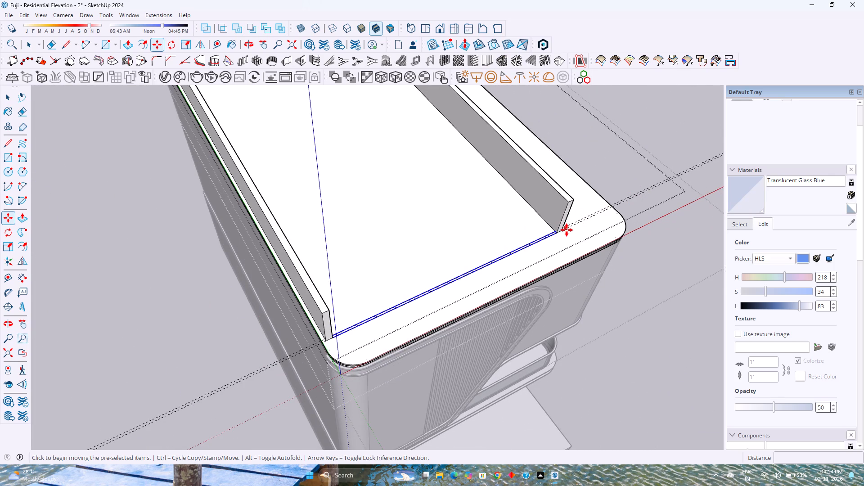
pyautogui.click(565, 230)
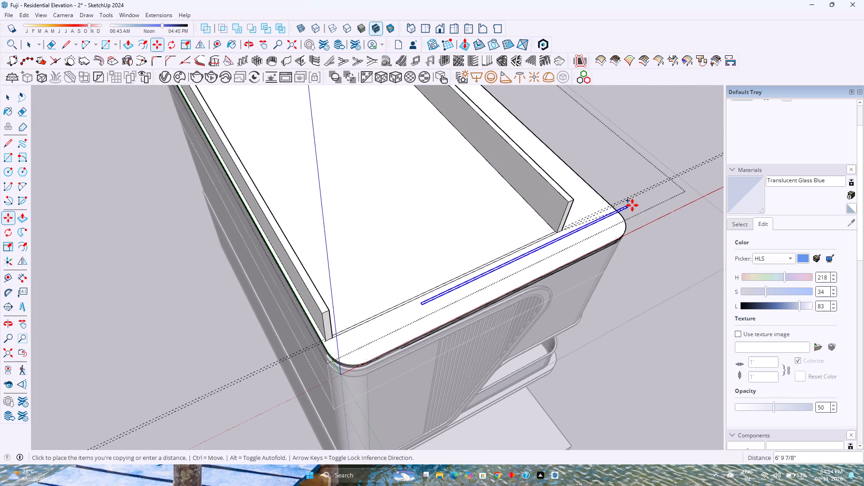
pyautogui.keyDown('shift'); pyautogui.moveTo(630, 207); pyautogui.dragTo(489, 354, button='middle'); pyautogui.keyUp('shift')
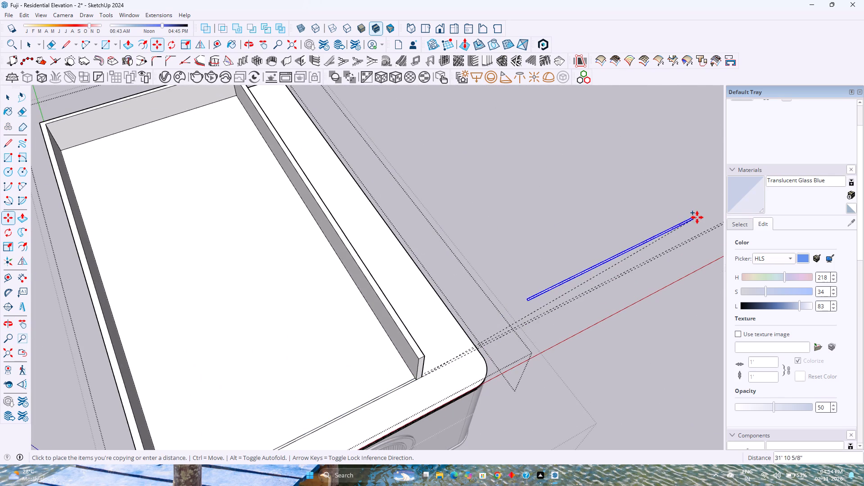
pyautogui.press('Right')
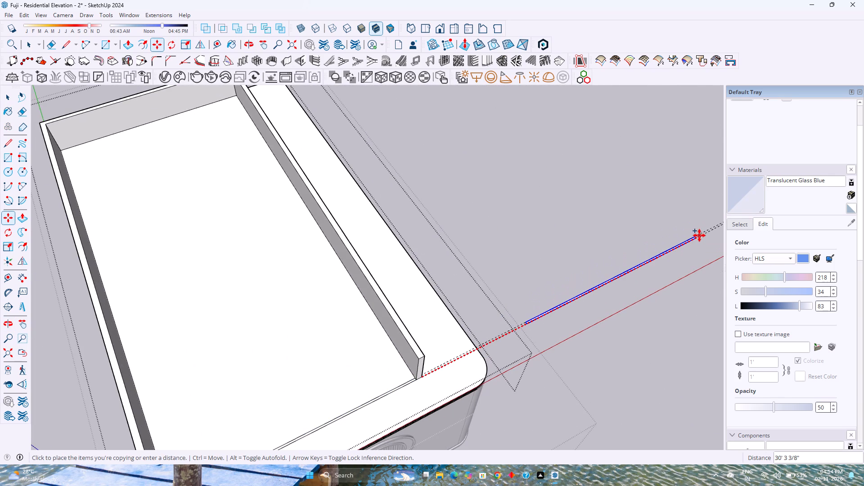
pyautogui.write("30'")
pyautogui.press('Return')
pyautogui.press('space')
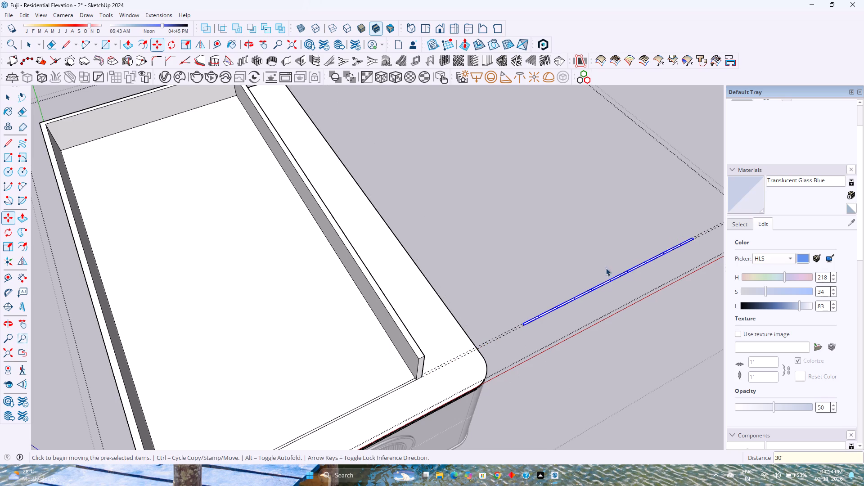
# Make the copied strip beside the roof into a group.
pyautogui.scroll(4, 599, 276)
pyautogui.scroll(1, 552, 323)
pyautogui.rightClick(540, 320)
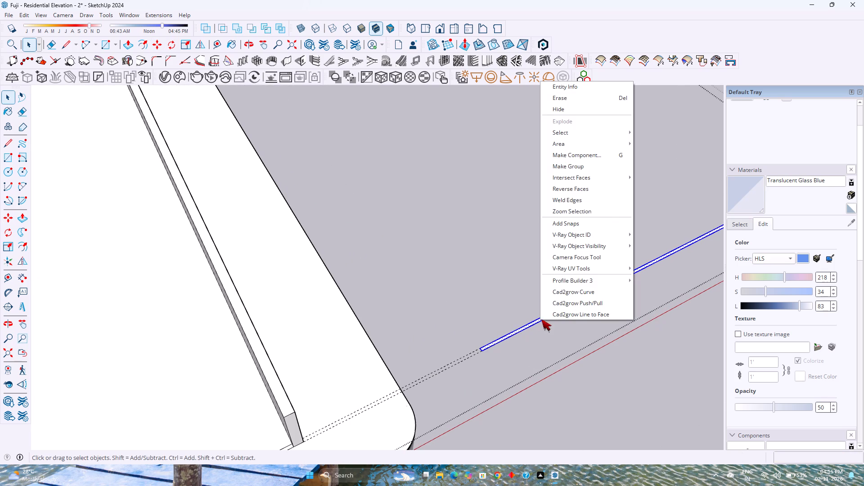
pyautogui.click(579, 169)
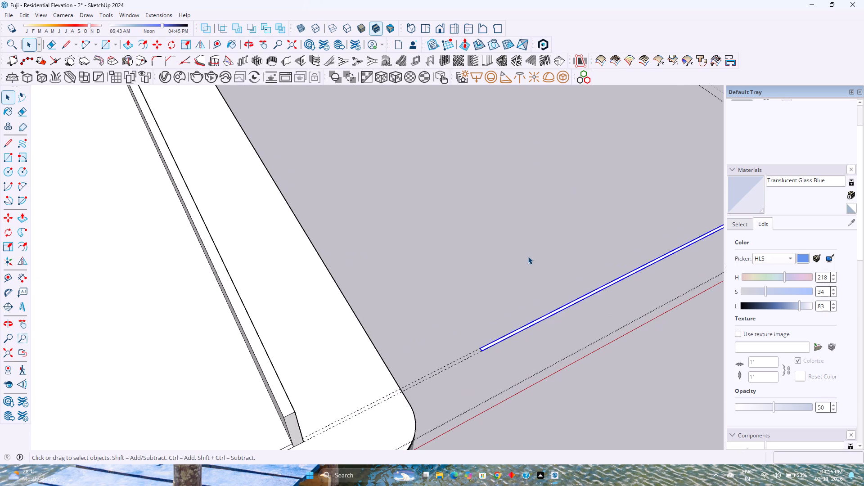
# Erase the original strip outline and the guides between the front ends of the parapet walls.
pyautogui.scroll(-9, 528, 256)
pyautogui.press('e')
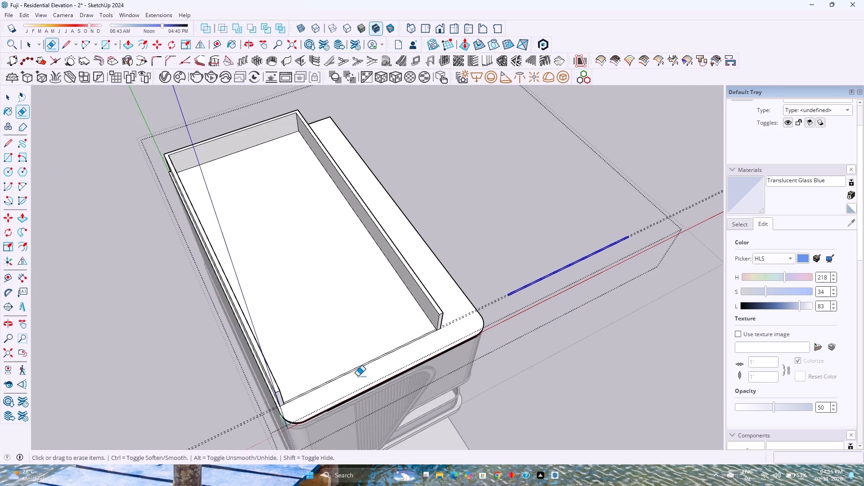
pyautogui.click(358, 370)
pyautogui.press('space')
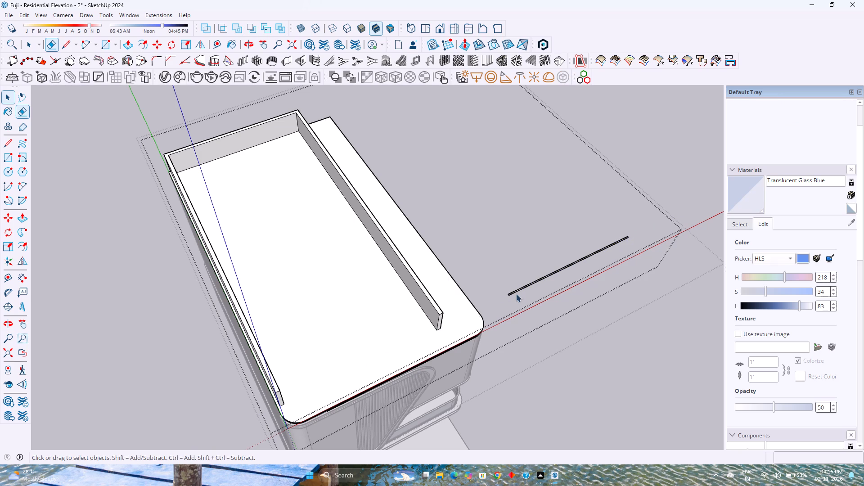
# Move the grouped strip 30' back along the red axis so it sits on the roof between the parapet walls.
pyautogui.scroll(1, 520, 287)
pyautogui.click(520, 287)
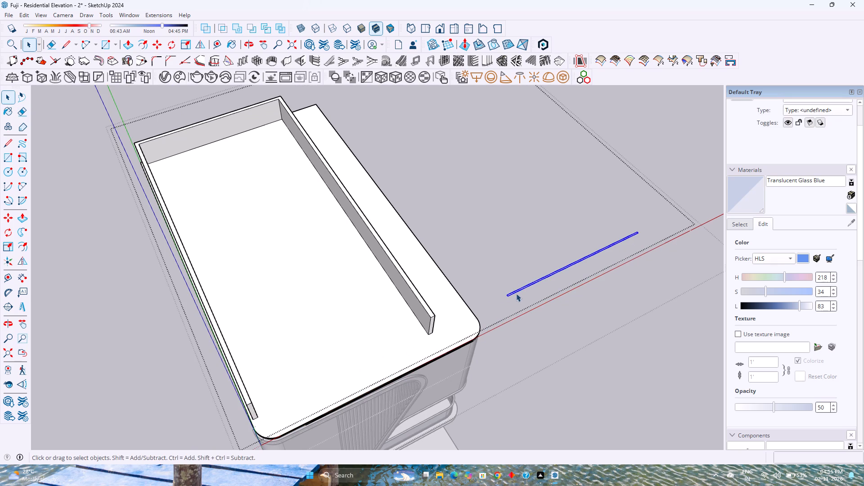
pyautogui.press('m')
pyautogui.scroll(6, 505, 300)
pyautogui.click(508, 296)
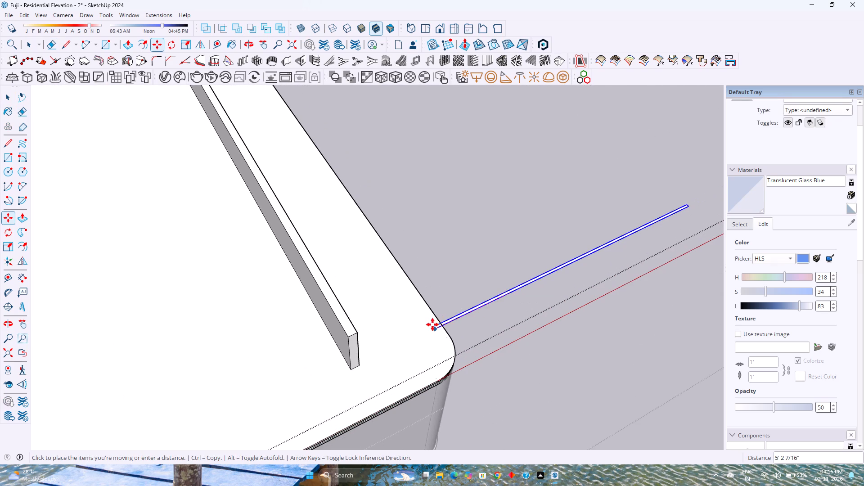
pyautogui.scroll(-9, 432, 325)
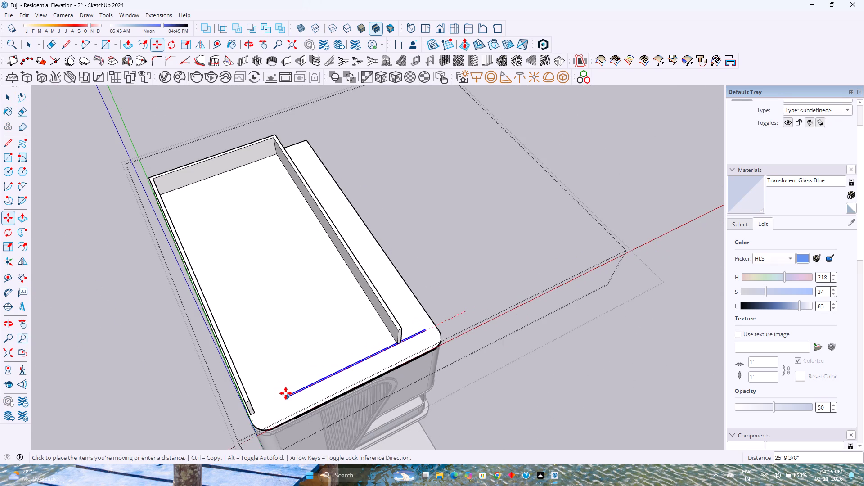
pyautogui.press('Right')
pyautogui.write('30')
pyautogui.press("'")
pyautogui.press('Return')
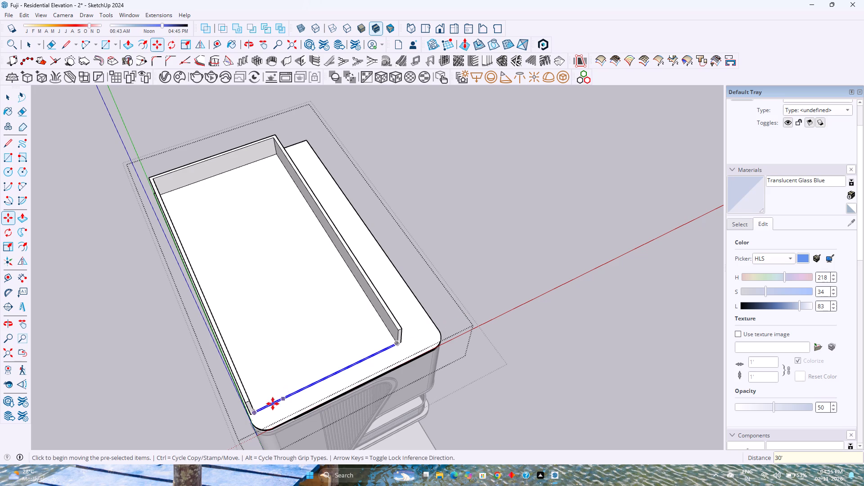
# Open the strip group and extrude its face up 2" to form a bottom rail across the parapet opening.
pyautogui.scroll(16, 269, 408)
pyautogui.press('space')
pyautogui.scroll(6, 249, 399)
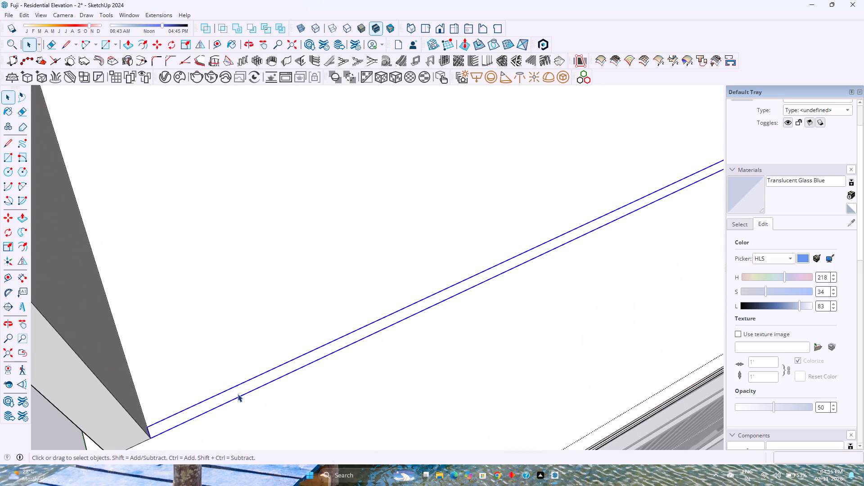
pyautogui.doubleClick(236, 392)
pyautogui.press('p')
pyautogui.click(233, 393)
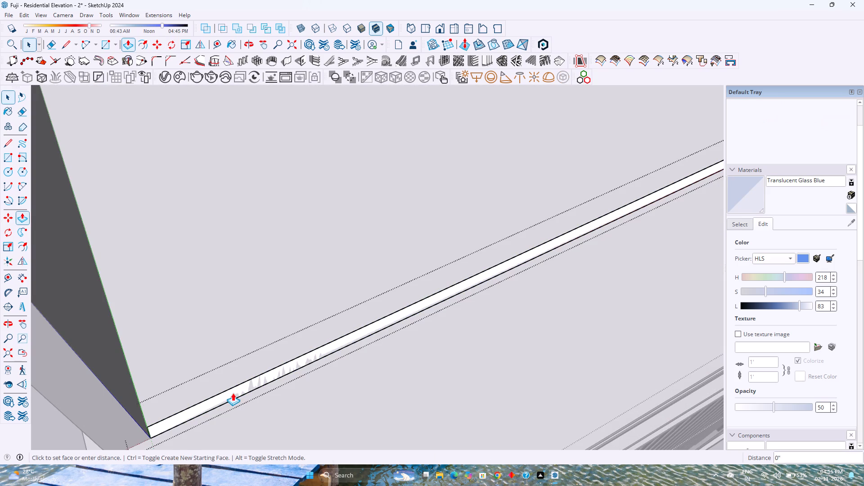
pyautogui.press('2')
pyautogui.press('Return')
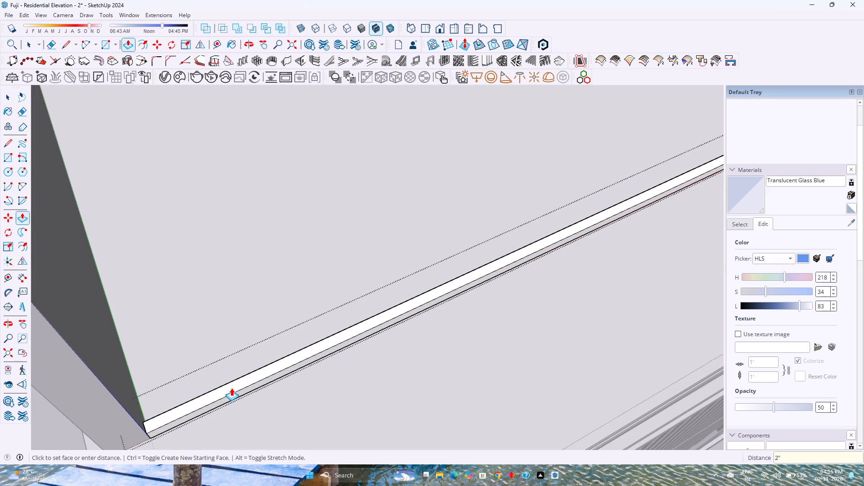
pyautogui.scroll(-3, 231, 388)
pyautogui.press('space')
# Copy the whole rail 3' up along the blue axis as a top rail inside the same group.
pyautogui.scroll(-4, 231, 388)
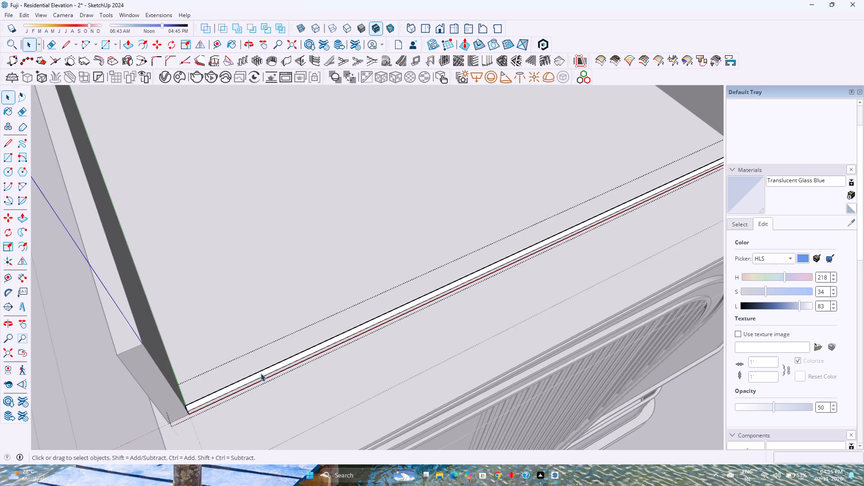
pyautogui.tripleClick(237, 384)
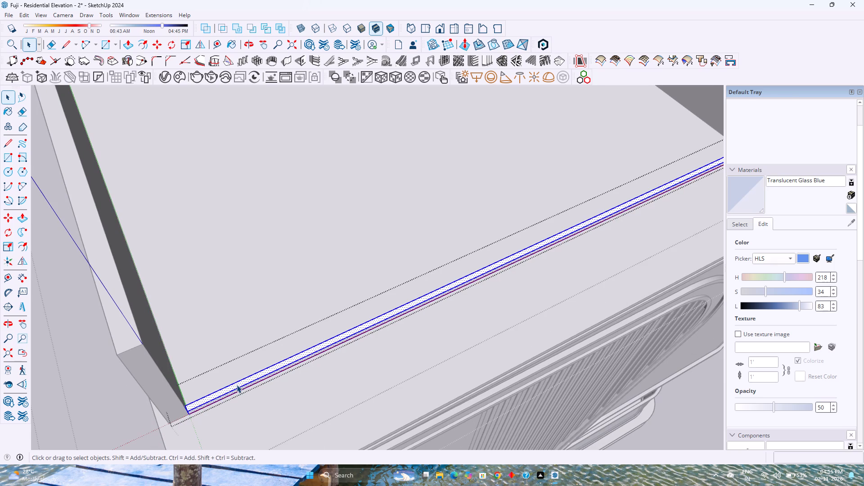
pyautogui.press('m')
pyautogui.moveTo(202, 419); pyautogui.dragTo(118, 362, button='middle')
pyautogui.scroll(6, 130, 369)
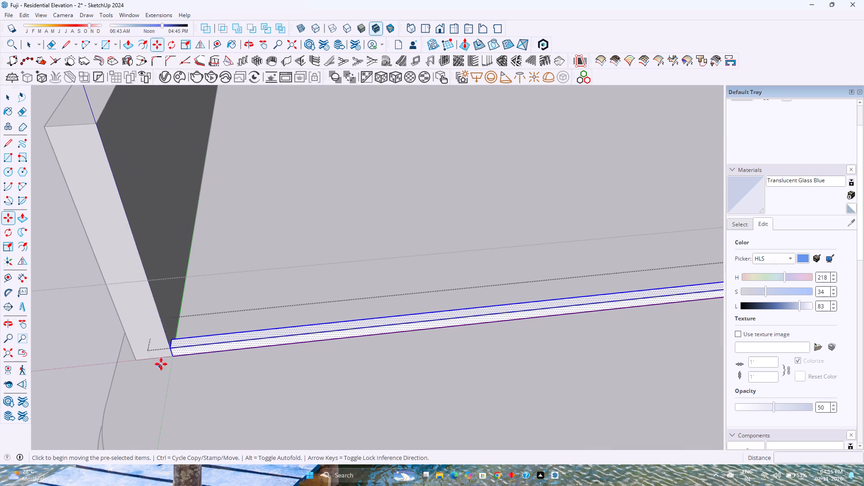
pyautogui.click(172, 357)
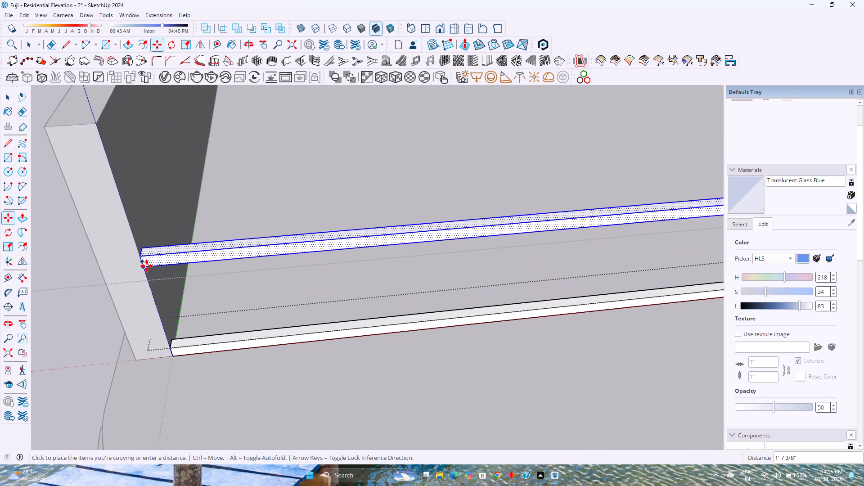
pyautogui.press('Up')
pyautogui.press('3')
pyautogui.press('Return')
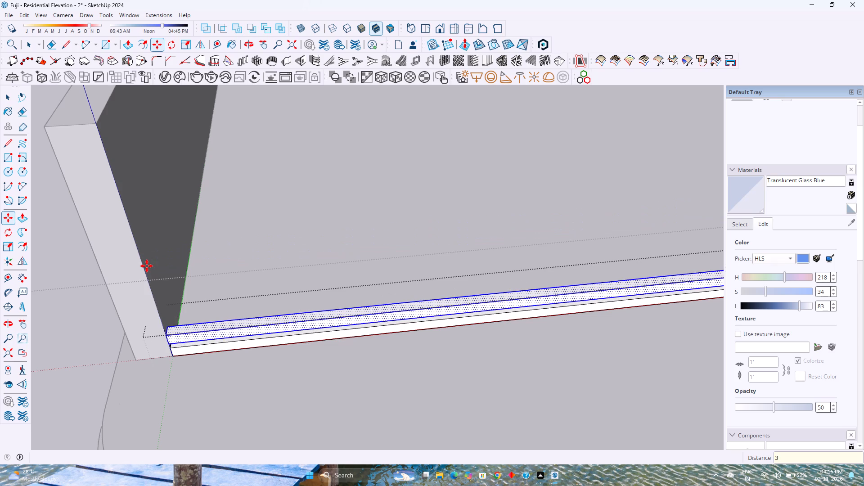
pyautogui.press('3')
pyautogui.press("'")
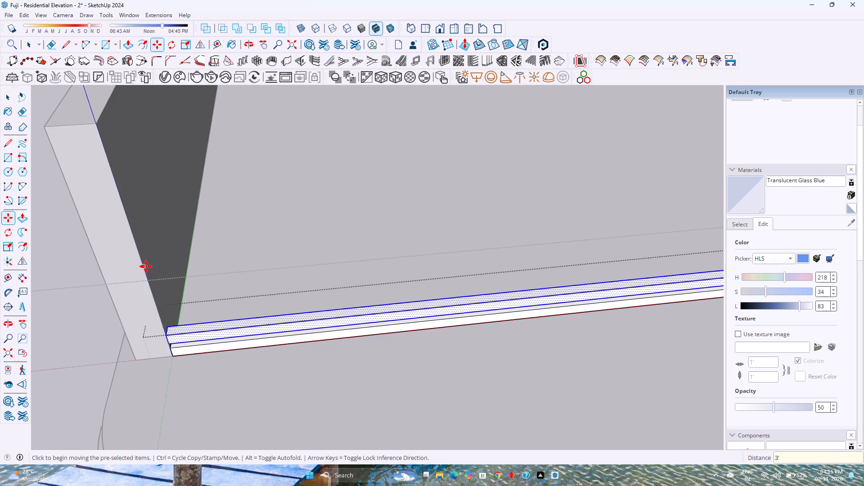
pyautogui.press('Return')
pyautogui.scroll(-4, 146, 268)
pyautogui.keyDown('shift'); pyautogui.moveTo(209, 285); pyautogui.dragTo(213, 332, button='middle'); pyautogui.keyUp('shift')
pyautogui.moveTo(229, 352); pyautogui.dragTo(155, 329, button='middle')
pyautogui.press('space')
# Copy the outer top edge of the bottom rail 0.75" inward across its top face.
pyautogui.scroll(7, 163, 329)
pyautogui.click(163, 329)
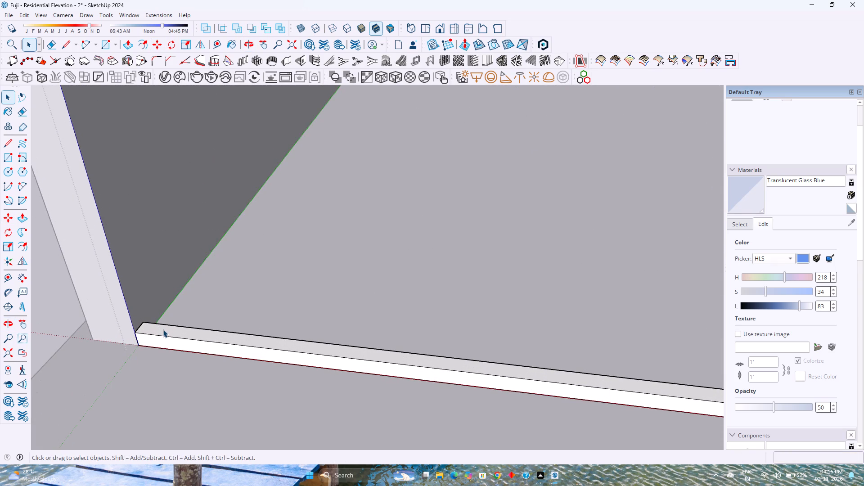
pyautogui.scroll(3, 163, 329)
pyautogui.moveTo(166, 329); pyautogui.dragTo(160, 374, button='middle')
pyautogui.scroll(1, 160, 374)
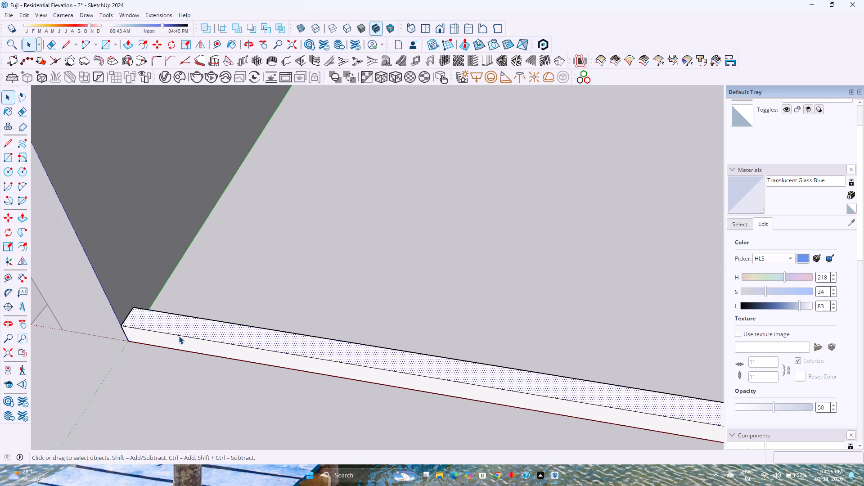
pyautogui.click(180, 335)
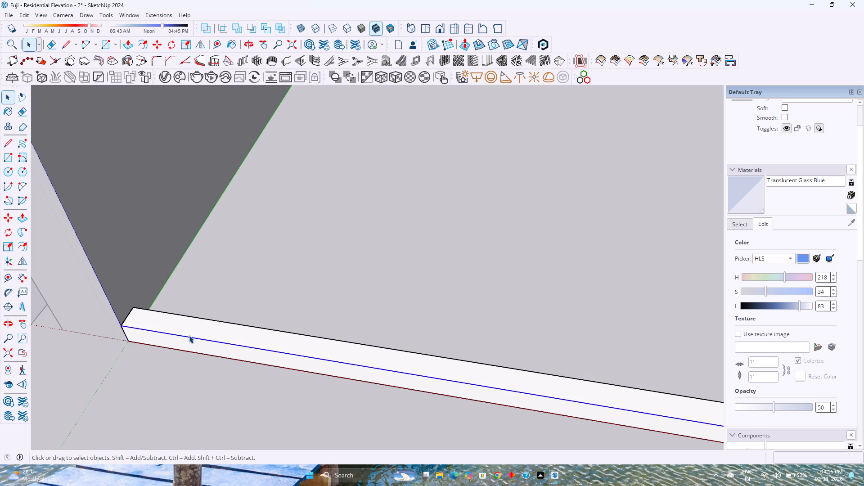
pyautogui.press('m')
pyautogui.click(125, 326)
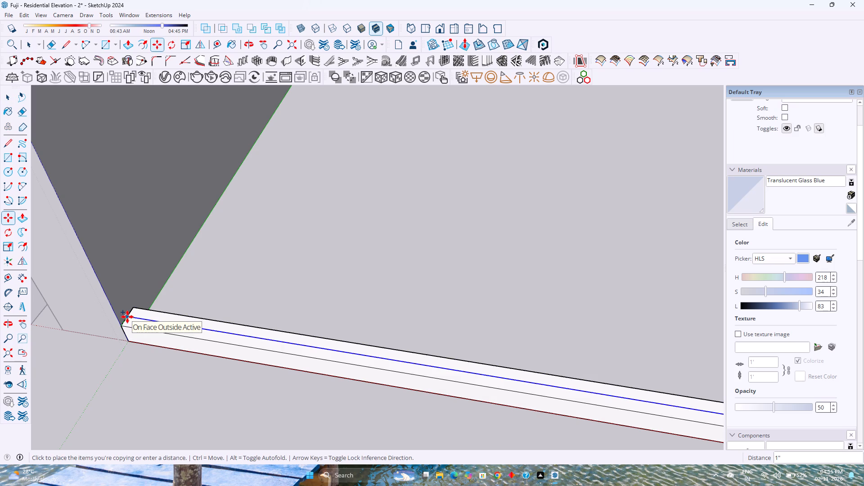
pyautogui.write('0.75')
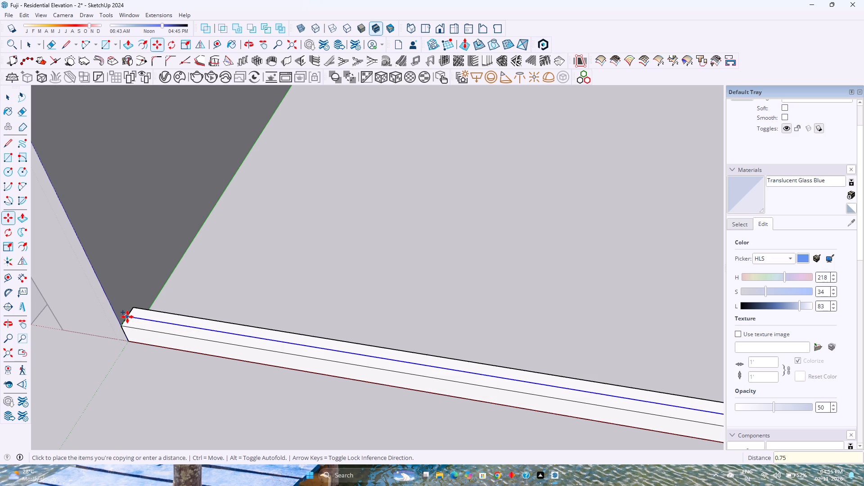
pyautogui.press('Return')
pyautogui.scroll(8, 141, 322)
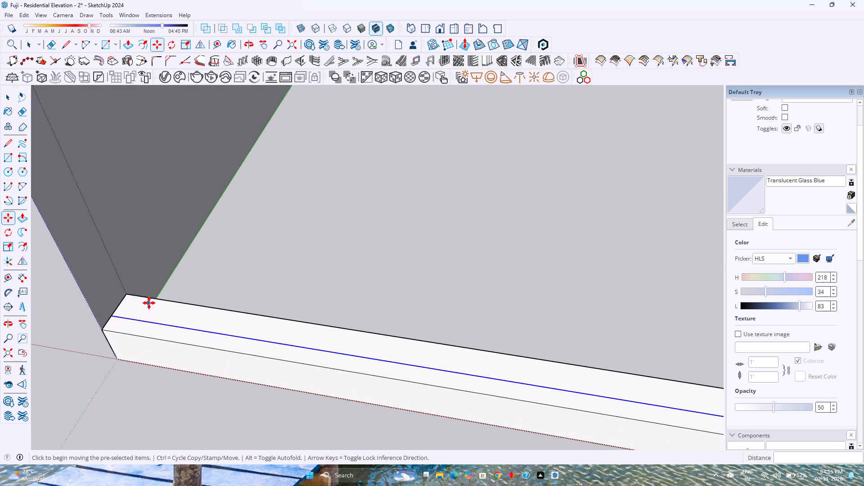
pyautogui.press('space')
# Copy the inner top edge of the bottom rail 0.75" outward, leaving a narrow strip along the middle.
pyautogui.click(152, 299)
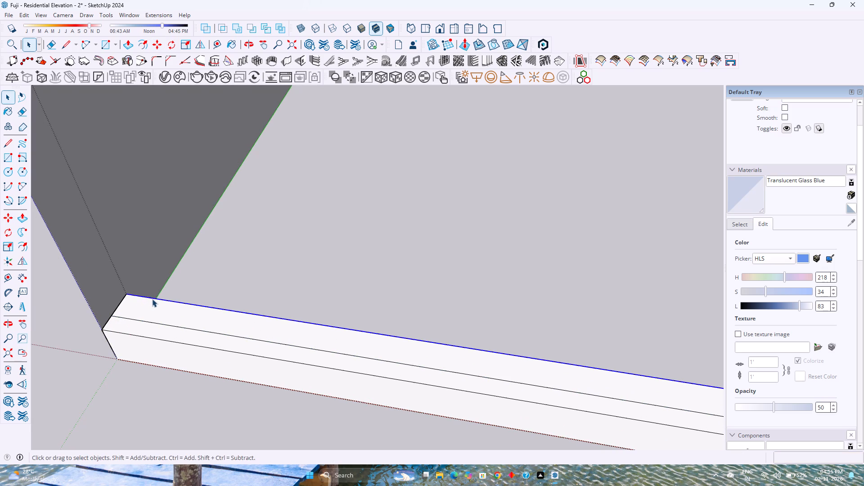
pyautogui.press('m')
pyautogui.click(154, 298)
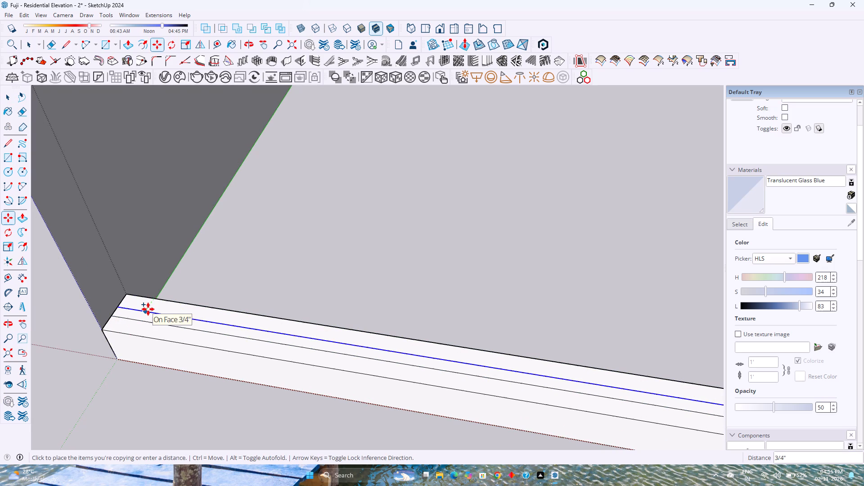
pyautogui.write('0.')
pyautogui.write('75')
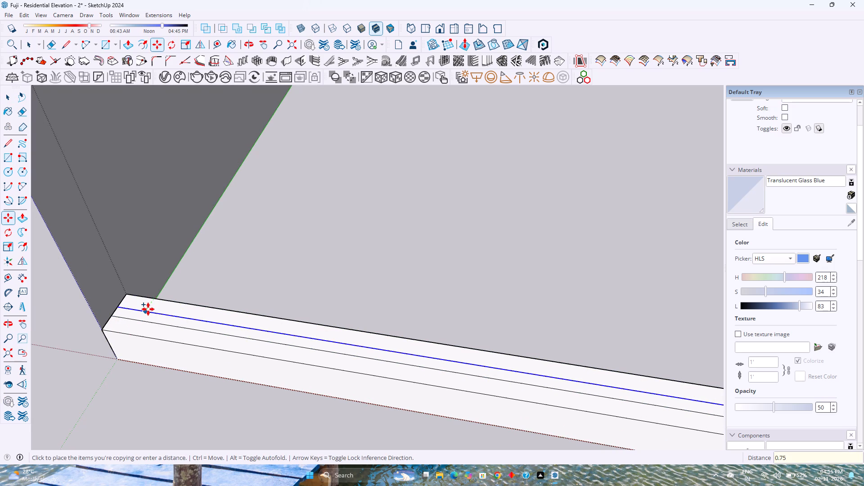
pyautogui.press('Return')
pyautogui.press('space')
# Copy the narrow middle strip face with its edges 1' inward along the green axis, away from the bottom rail.
pyautogui.doubleClick(151, 318)
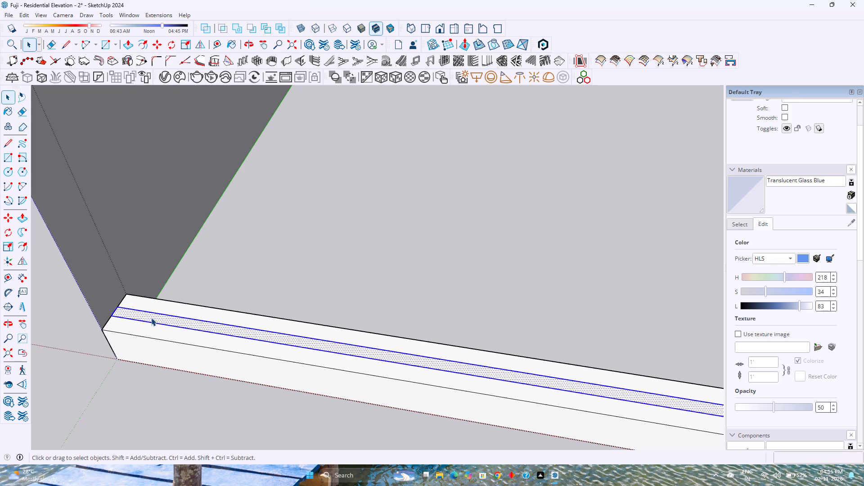
pyautogui.scroll(-20, 151, 318)
pyautogui.scroll(-1, 151, 318)
pyautogui.press('m')
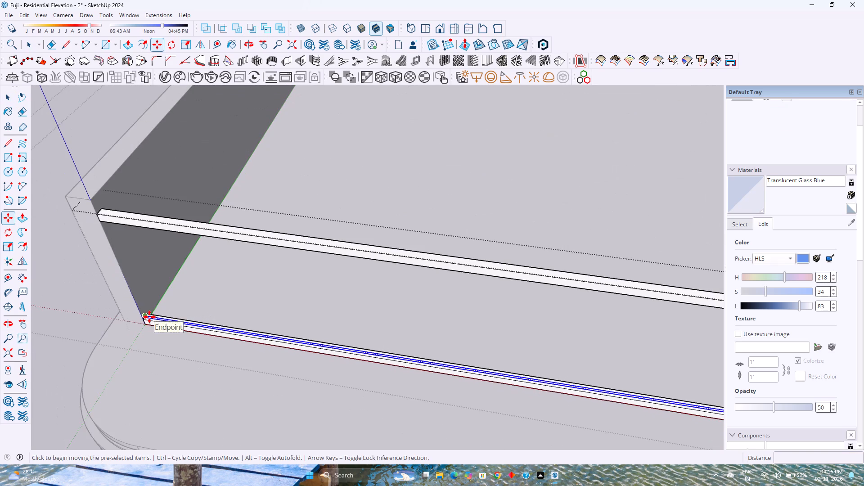
pyautogui.scroll(9, 148, 316)
pyautogui.click(141, 323)
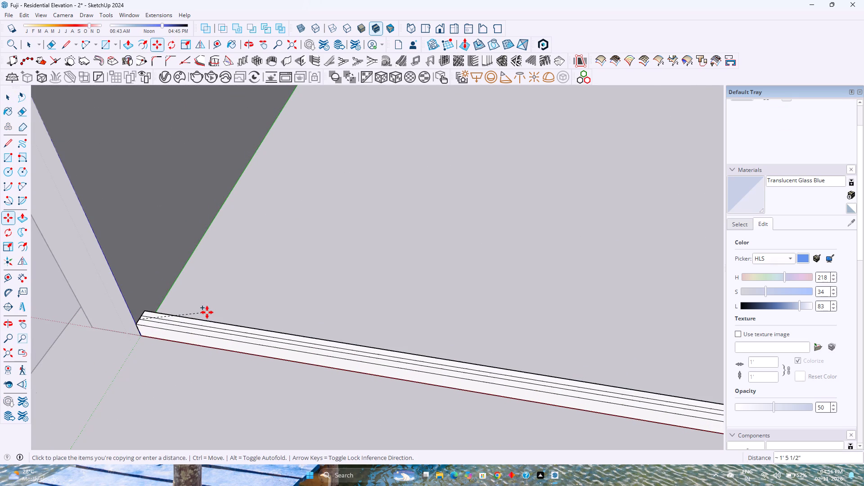
pyautogui.scroll(-5, 207, 312)
pyautogui.scroll(-7, 209, 273)
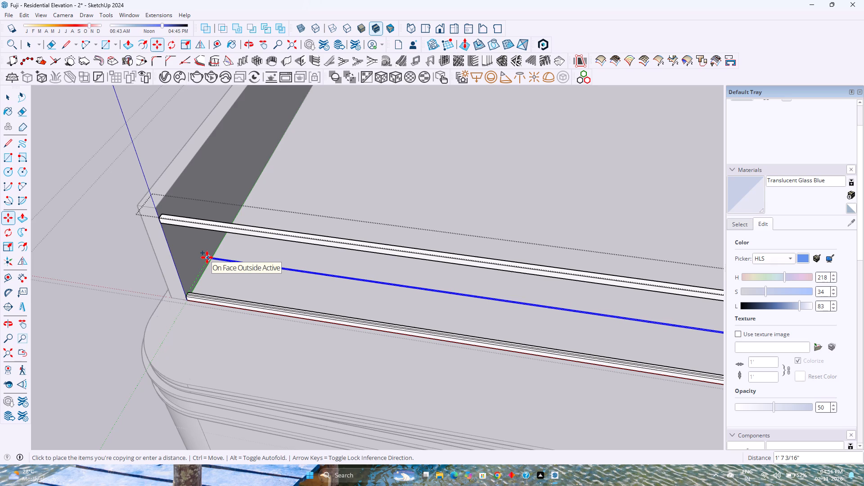
pyautogui.write("1'")
pyautogui.press('Return')
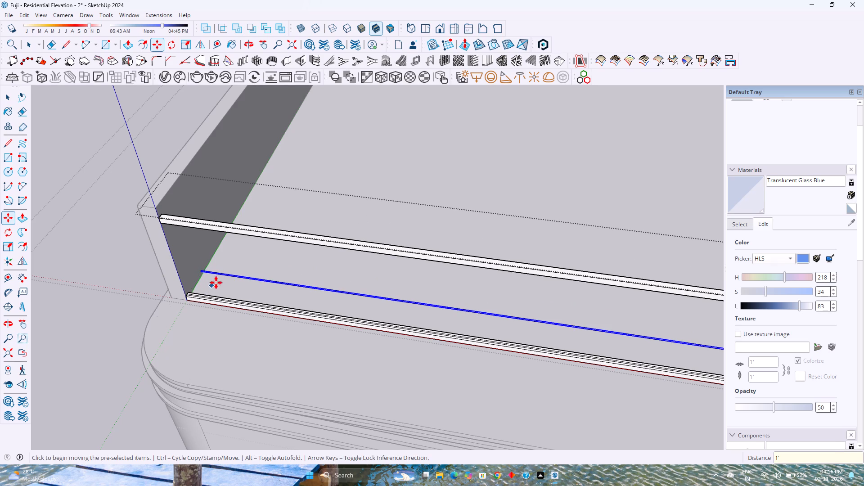
# Make the copied narrow strip behind the bottom rail into a group.
pyautogui.rightClick(210, 270)
pyautogui.click(244, 116)
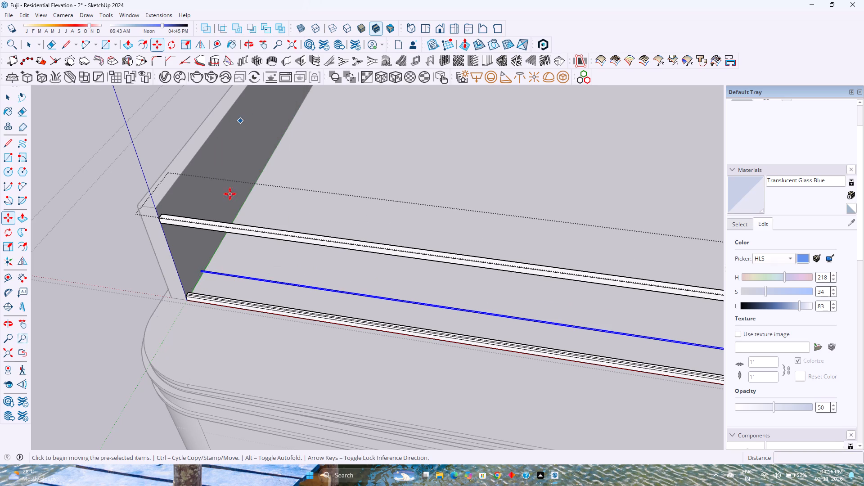
pyautogui.press('space')
# Erase the two lengthwise dividing lines from the top face of the bottom rail.
pyautogui.scroll(6, 202, 335)
pyautogui.press('e')
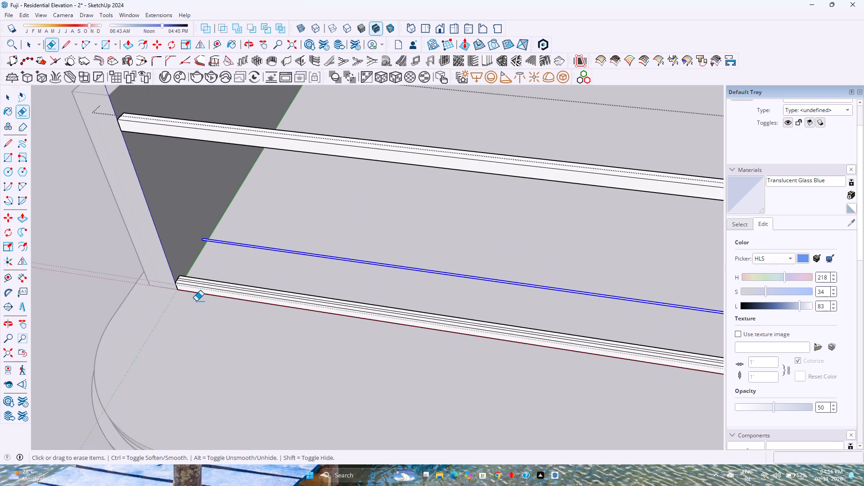
pyautogui.scroll(8, 201, 287)
pyautogui.click(202, 279)
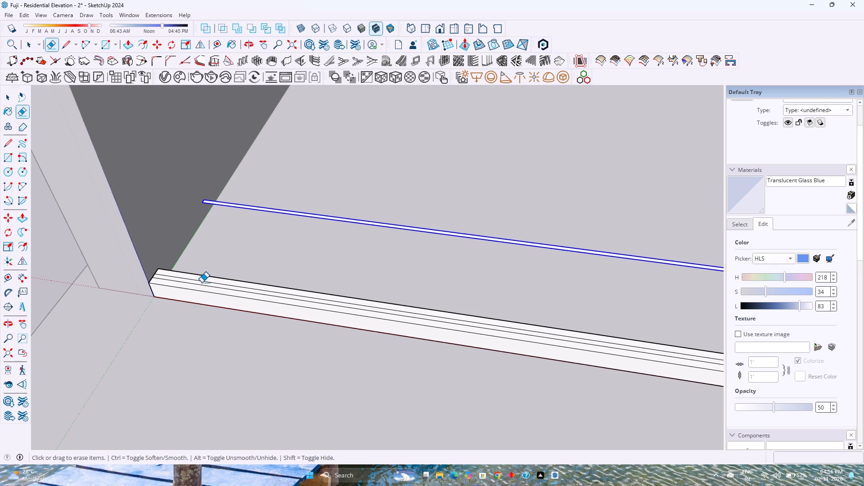
pyautogui.click(202, 283)
pyautogui.click(202, 286)
pyautogui.press('space')
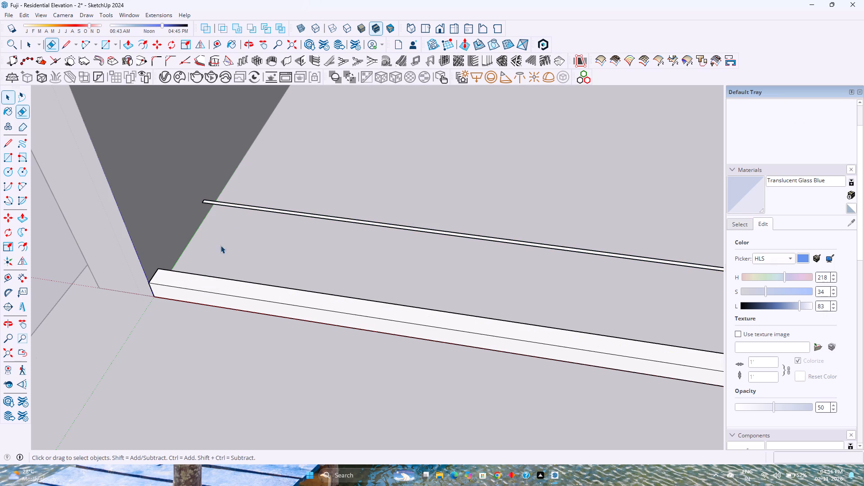
# Move the narrow strip group 1' back along the green axis onto the middle of the bottom rail.
pyautogui.click(246, 207)
pyautogui.press('m')
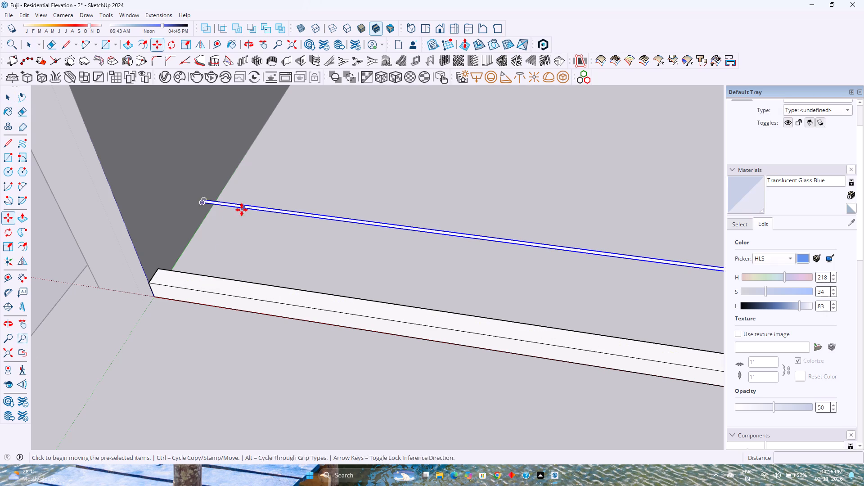
pyautogui.click(203, 203)
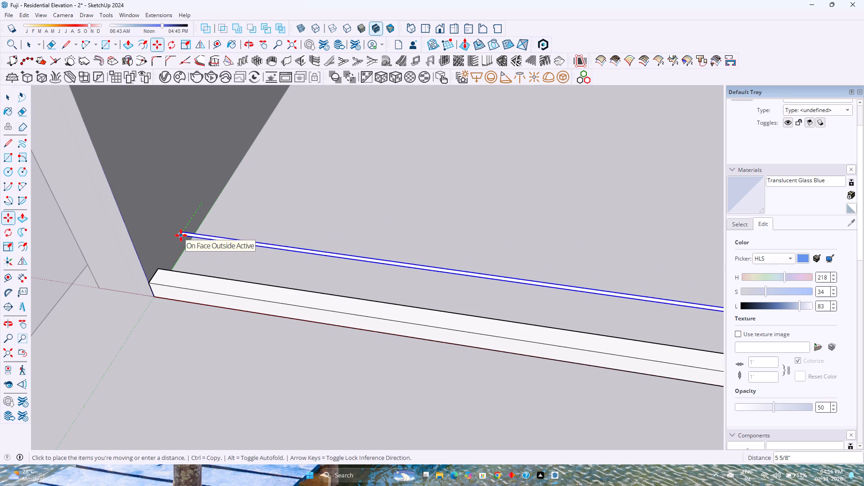
pyautogui.press('Left')
pyautogui.write("1'")
pyautogui.press('Return')
pyautogui.press('space')
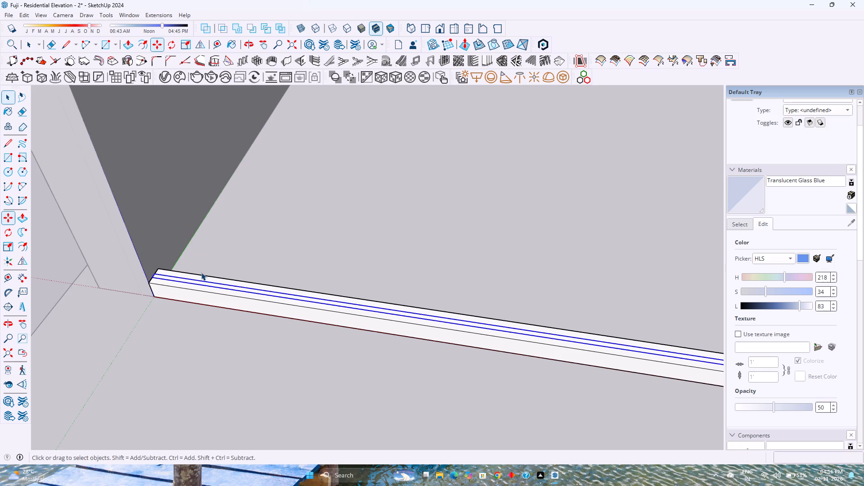
# Paint the narrow strip group on the bottom rail with the Translucent Glass Blue material.
pyautogui.scroll(3, 202, 272)
pyautogui.click(738, 207)
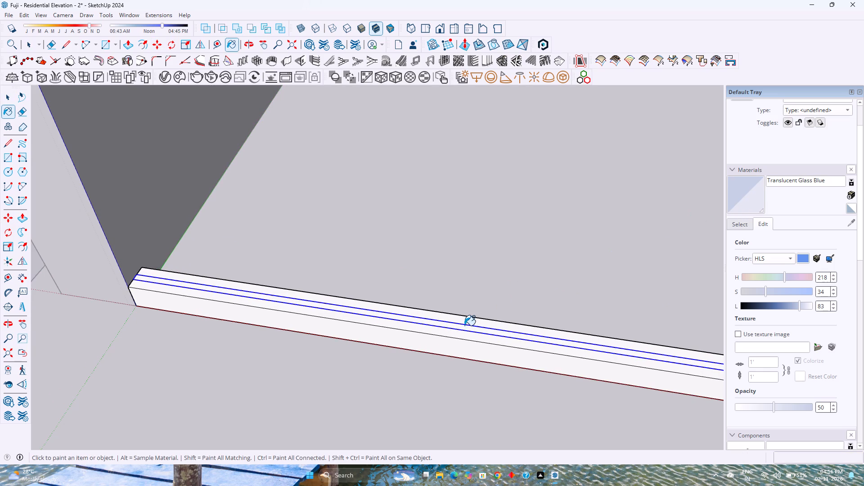
pyautogui.click(464, 328)
# Push/Pull the strip's face inside its group up about 2' 10" to the underside of the top rail to form the glass panel.
pyautogui.press('space')
pyautogui.doubleClick(394, 318)
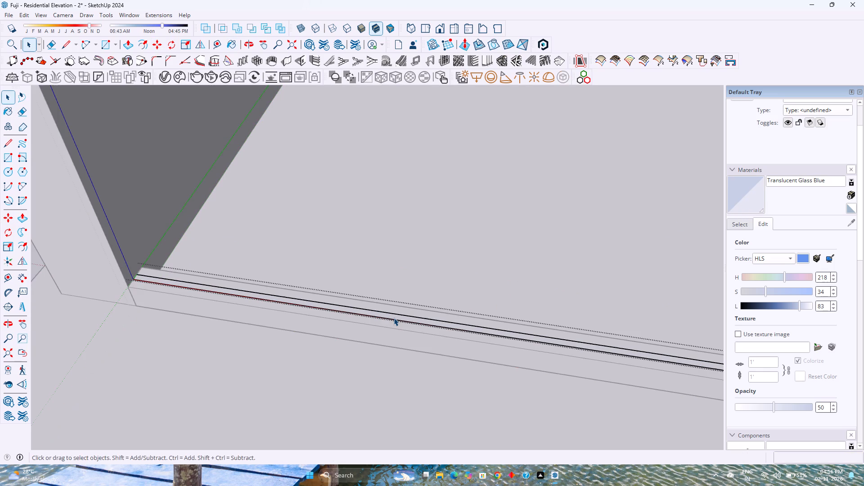
pyautogui.press('p')
pyautogui.click(394, 318)
pyautogui.scroll(-12, 377, 274)
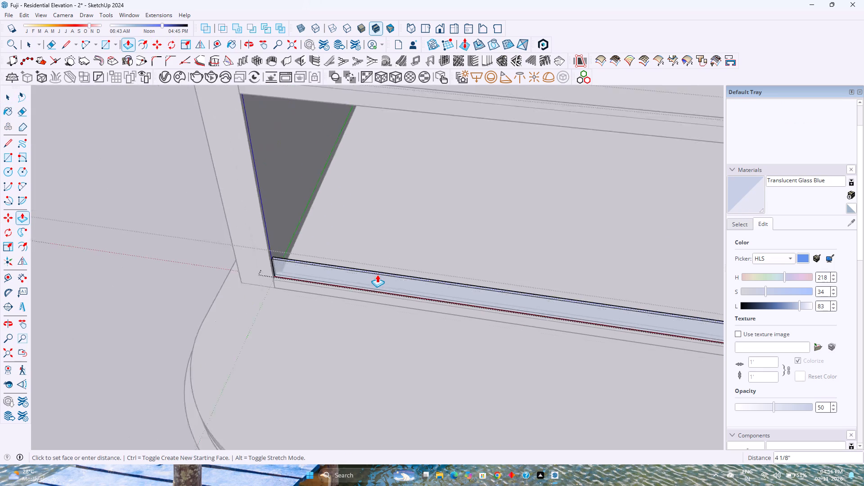
pyautogui.keyDown('shift'); pyautogui.moveTo(379, 272); pyautogui.dragTo(342, 358, button='middle'); pyautogui.keyUp('shift')
pyautogui.keyDown('shift'); pyautogui.middleClick(342, 360); pyautogui.keyUp('shift')
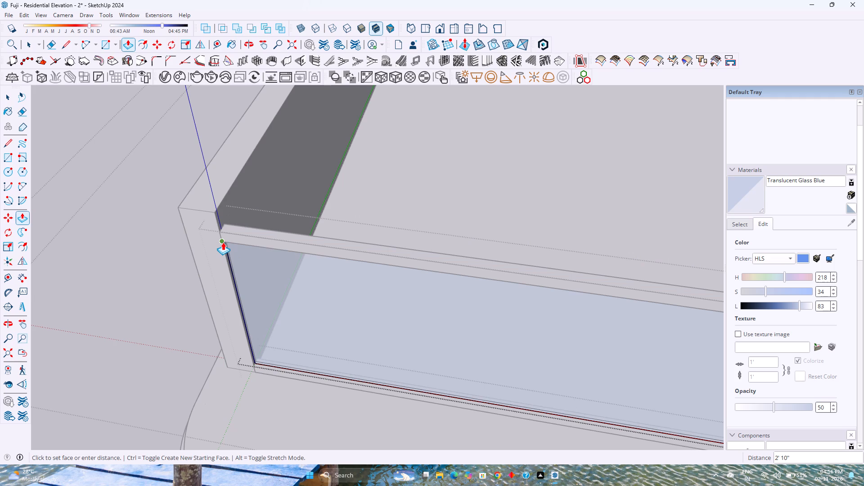
pyautogui.click(223, 242)
pyautogui.press('space')
pyautogui.press('Escape')
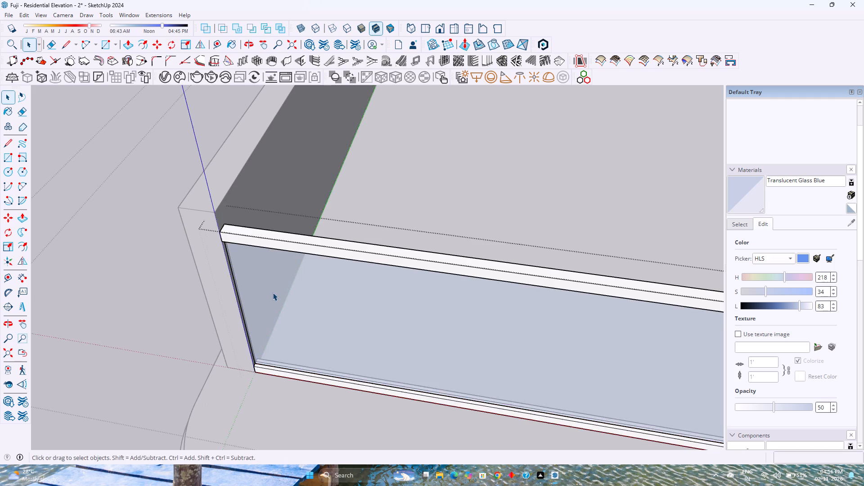
pyautogui.scroll(-4, 273, 292)
pyautogui.press('Escape')
# Examine the roof parapet's glass railing from above and the whole building's front elevation.
pyautogui.scroll(-9, 290, 313)
pyautogui.keyDown('shift'); pyautogui.moveTo(371, 346); pyautogui.dragTo(294, 361, button='middle'); pyautogui.keyUp('shift')
pyautogui.moveTo(292, 361); pyautogui.dragTo(297, 344, button='middle')
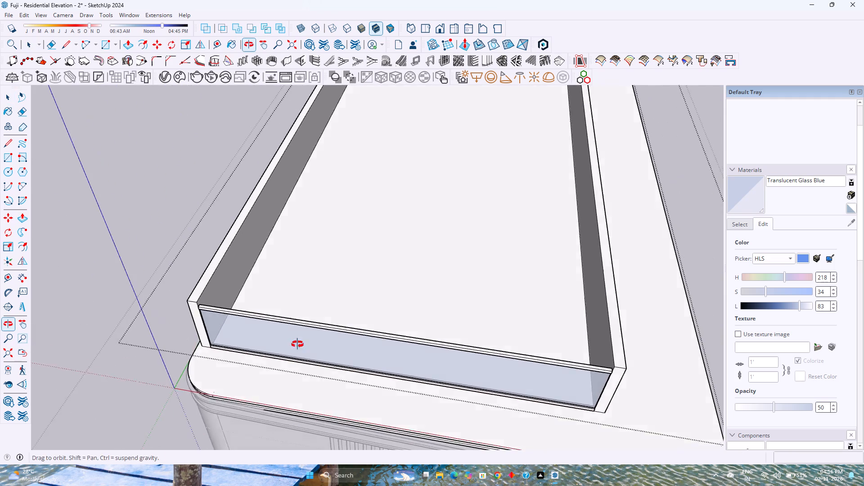
pyautogui.moveTo(297, 344); pyautogui.dragTo(339, 308, button='middle')
pyautogui.scroll(1, 368, 292)
pyautogui.scroll(-4, 375, 291)
pyautogui.press('Escape')
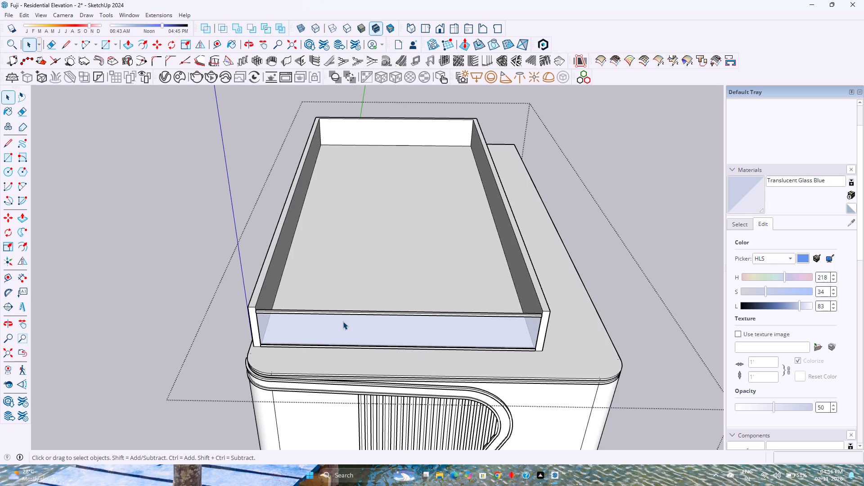
pyautogui.press('space')
pyautogui.press('Escape')
pyautogui.scroll(-4, 344, 324)
pyautogui.keyDown('shift'); pyautogui.moveTo(363, 324); pyautogui.dragTo(390, 367, button='middle'); pyautogui.keyUp('shift')
pyautogui.moveTo(387, 365); pyautogui.dragTo(348, 319, button='middle')
pyautogui.scroll(-3, 342, 294)
pyautogui.keyDown('shift'); pyautogui.moveTo(358, 313); pyautogui.dragTo(374, 340, button='middle'); pyautogui.keyUp('shift')
pyautogui.keyDown('shift'); pyautogui.scroll(-1, 374, 342); pyautogui.keyUp('shift')
pyautogui.moveTo(374, 309); pyautogui.dragTo(389, 269, button='middle')
pyautogui.moveTo(390, 267); pyautogui.dragTo(395, 249, button='middle')
pyautogui.scroll(3, 436, 283)
pyautogui.moveTo(429, 324); pyautogui.dragTo(425, 274, button='middle')
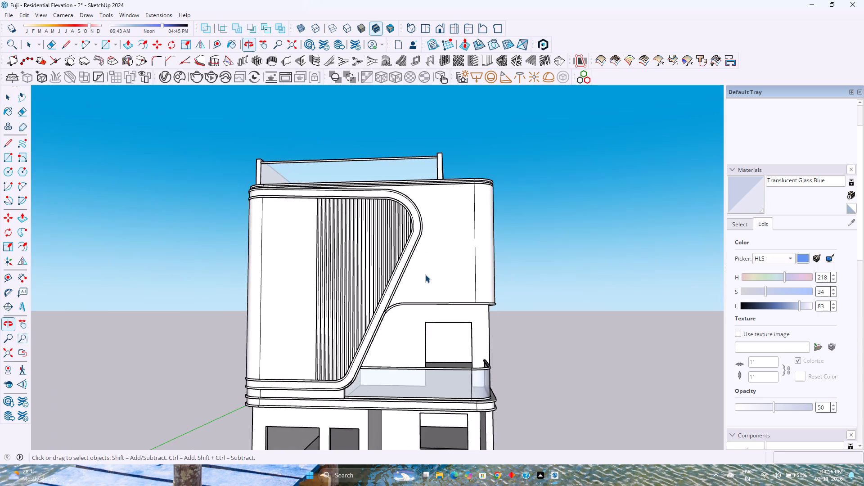
pyautogui.scroll(-3, 425, 274)
pyautogui.moveTo(416, 330); pyautogui.dragTo(415, 314, button='middle')
# Save the residential elevation model.
pyautogui.hotkey('ctrl', 's')
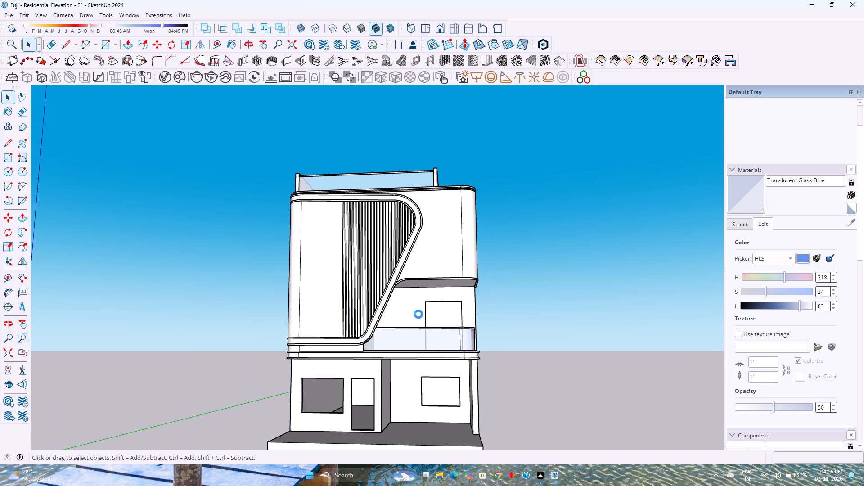
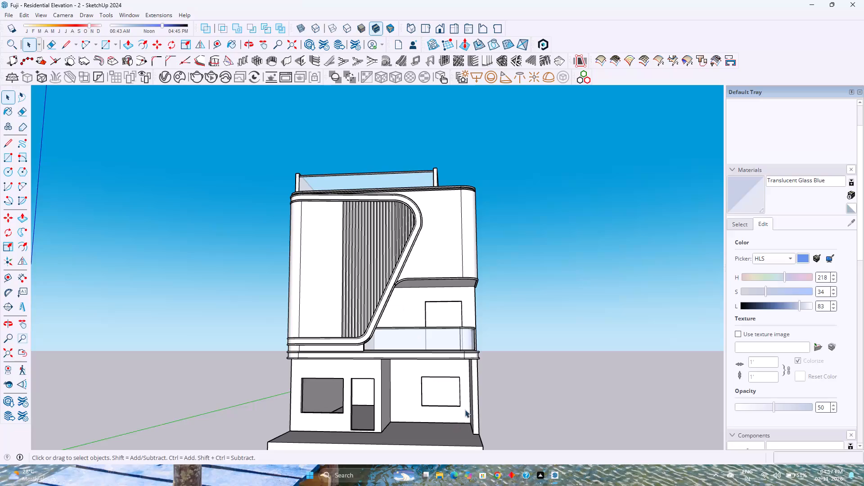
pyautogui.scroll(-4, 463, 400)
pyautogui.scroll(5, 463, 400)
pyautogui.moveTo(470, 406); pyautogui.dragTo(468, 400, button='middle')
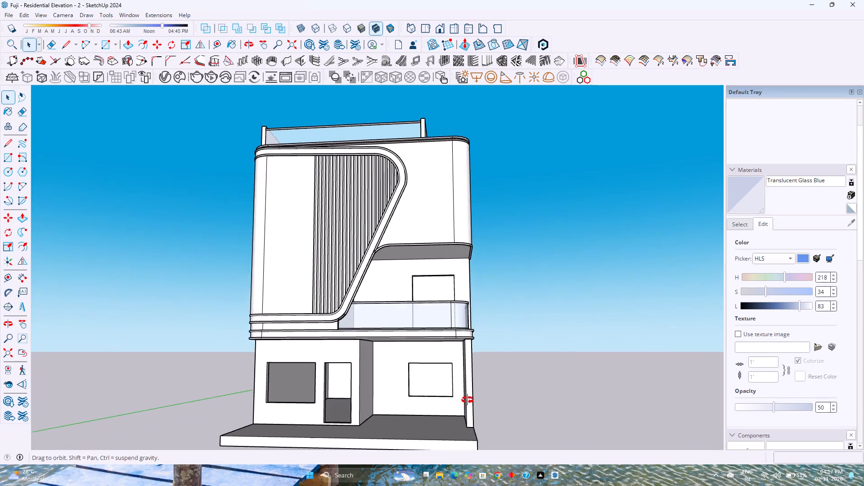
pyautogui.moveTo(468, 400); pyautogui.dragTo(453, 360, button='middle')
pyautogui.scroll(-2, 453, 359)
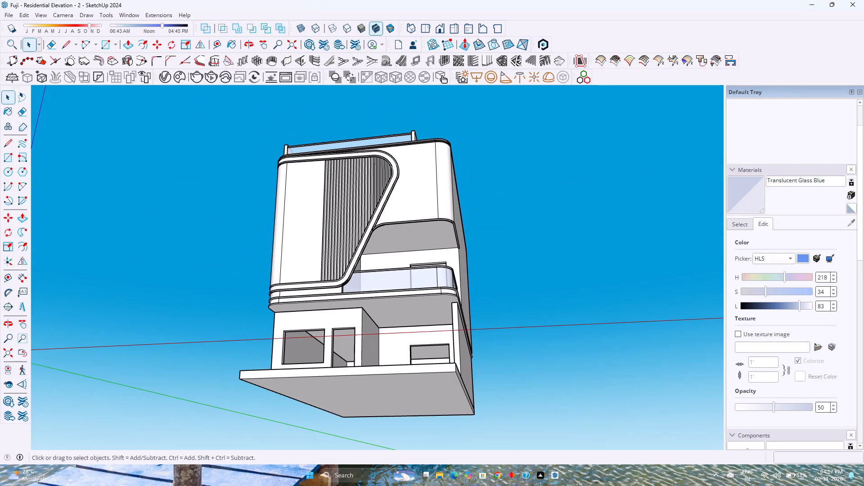
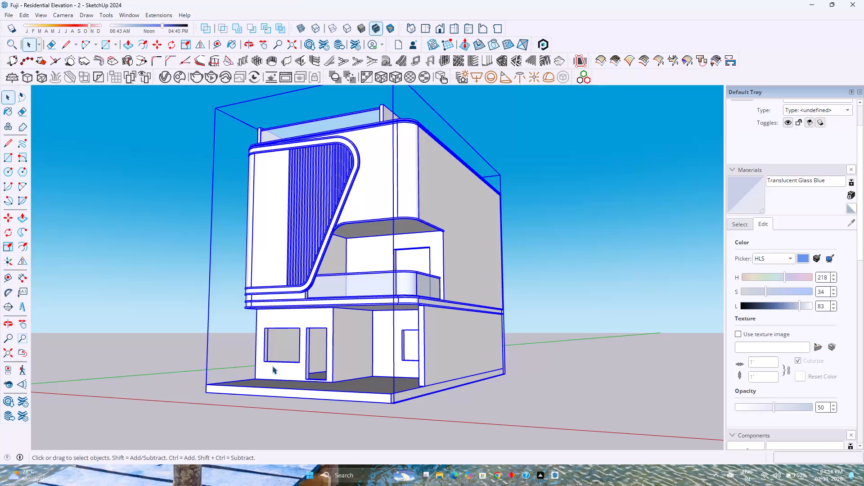
# Open the building group for editing.
pyautogui.scroll(-3, 270, 369)
pyautogui.scroll(1, 368, 395)
pyautogui.doubleClick(405, 351)
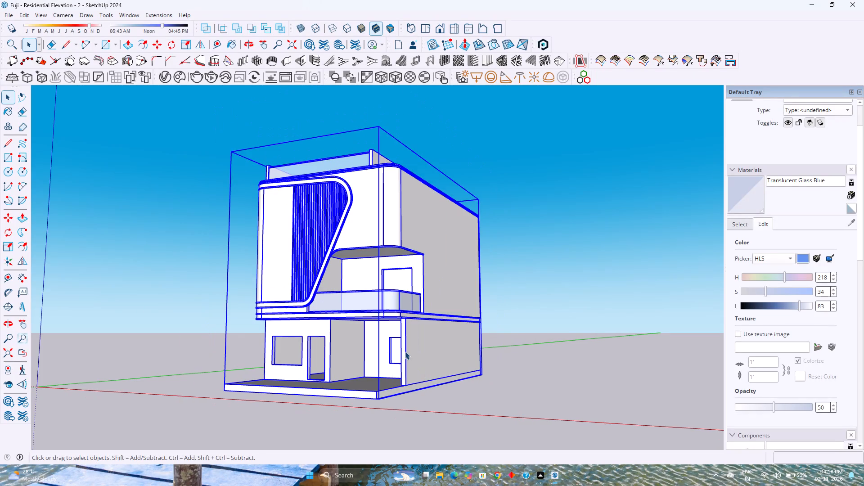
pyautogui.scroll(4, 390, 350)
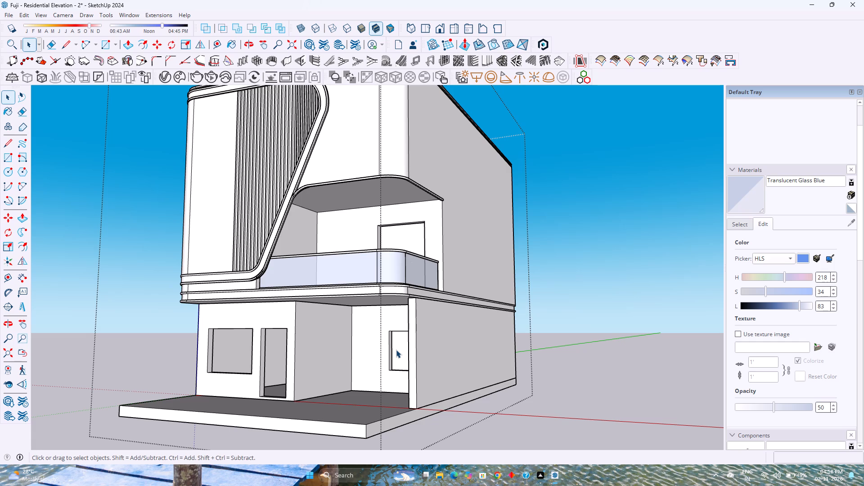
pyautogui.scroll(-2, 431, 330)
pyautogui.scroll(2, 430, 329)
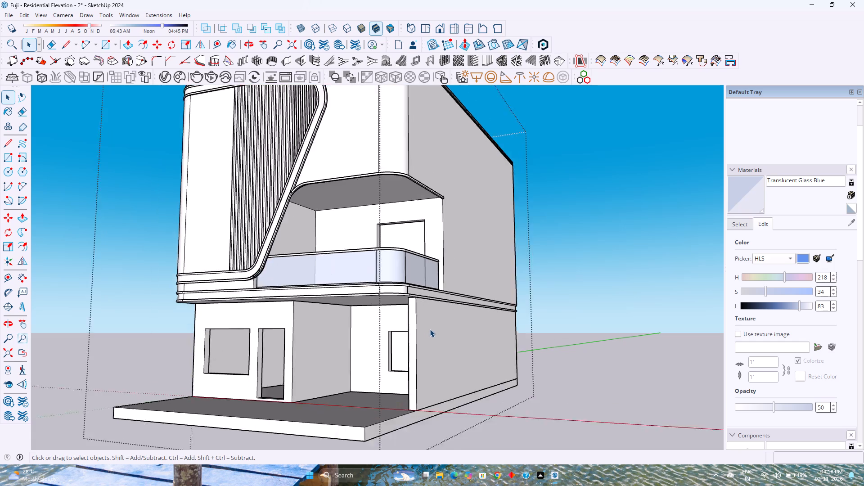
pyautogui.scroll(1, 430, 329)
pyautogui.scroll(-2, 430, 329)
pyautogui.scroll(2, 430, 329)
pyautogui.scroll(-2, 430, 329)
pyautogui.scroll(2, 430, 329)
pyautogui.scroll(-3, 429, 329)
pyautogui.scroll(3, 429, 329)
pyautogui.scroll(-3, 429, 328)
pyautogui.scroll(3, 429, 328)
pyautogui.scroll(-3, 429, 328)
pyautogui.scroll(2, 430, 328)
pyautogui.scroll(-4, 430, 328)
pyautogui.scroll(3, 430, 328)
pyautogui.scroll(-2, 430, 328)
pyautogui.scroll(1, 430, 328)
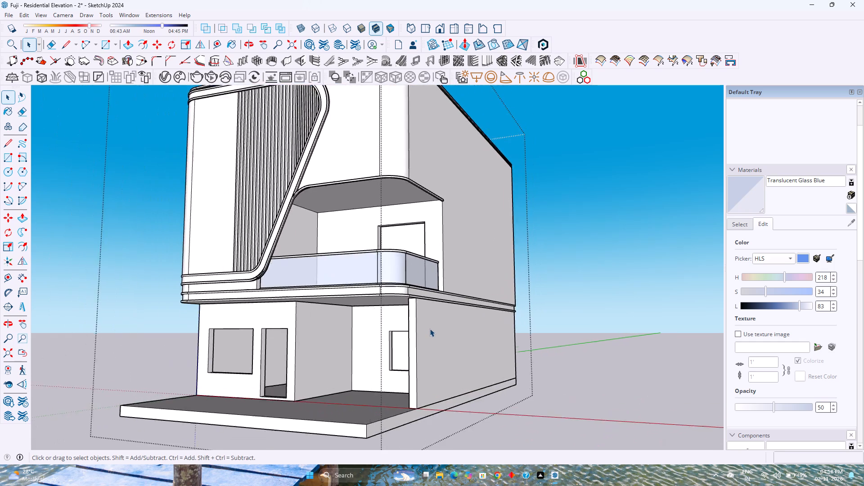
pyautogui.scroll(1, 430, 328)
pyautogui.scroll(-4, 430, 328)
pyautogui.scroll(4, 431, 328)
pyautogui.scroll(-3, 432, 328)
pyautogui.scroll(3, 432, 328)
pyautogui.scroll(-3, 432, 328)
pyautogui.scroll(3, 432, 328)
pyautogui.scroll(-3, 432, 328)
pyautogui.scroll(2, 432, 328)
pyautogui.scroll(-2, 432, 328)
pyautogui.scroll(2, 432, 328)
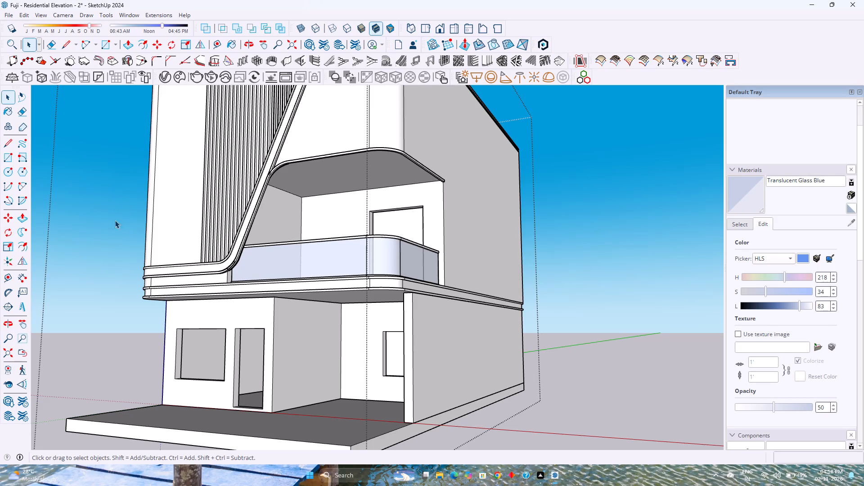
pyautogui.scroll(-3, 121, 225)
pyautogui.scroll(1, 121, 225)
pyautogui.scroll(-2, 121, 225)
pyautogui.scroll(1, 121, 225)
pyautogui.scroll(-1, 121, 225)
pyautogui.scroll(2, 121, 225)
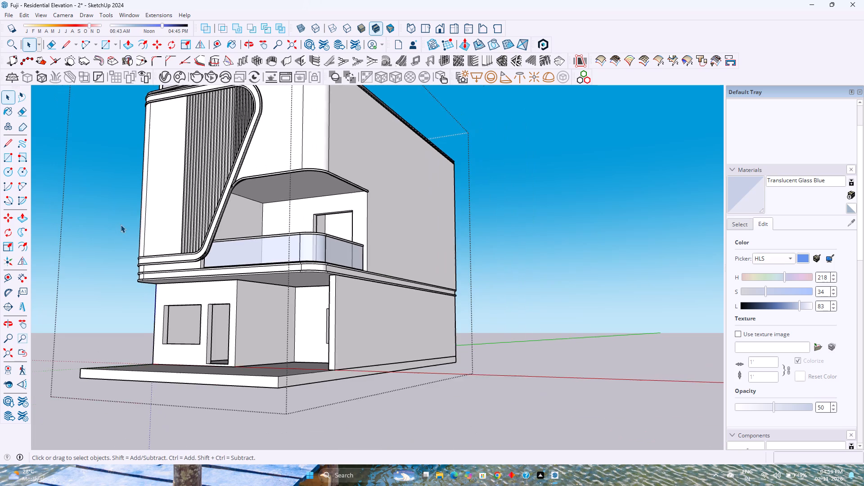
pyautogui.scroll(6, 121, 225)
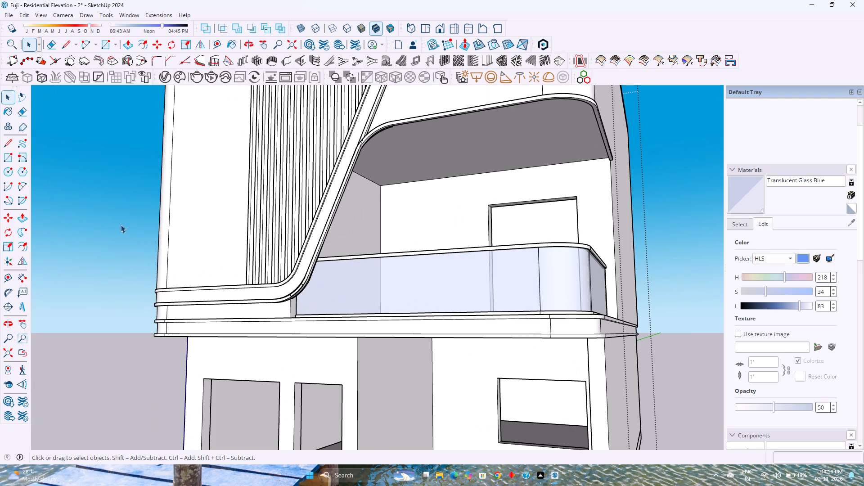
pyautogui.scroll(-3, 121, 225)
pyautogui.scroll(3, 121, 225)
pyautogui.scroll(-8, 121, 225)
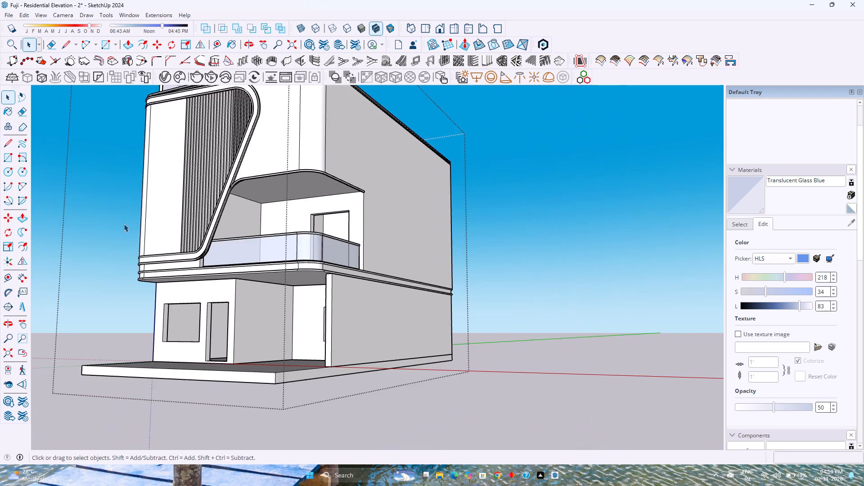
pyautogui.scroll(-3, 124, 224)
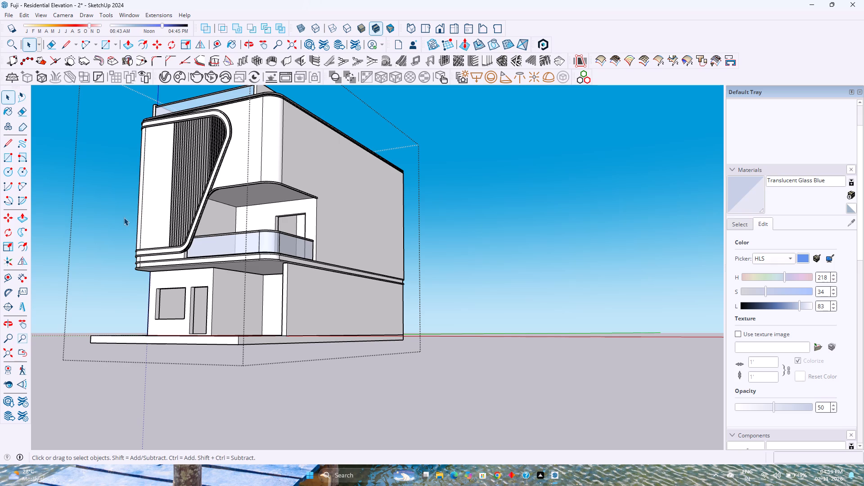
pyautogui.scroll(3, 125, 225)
# Examine the building's front and both side facades, including the slatted curve, roof parapet and glass balcony.
pyautogui.moveTo(131, 245); pyautogui.dragTo(233, 267, button='middle')
pyautogui.scroll(-3, 219, 256)
pyautogui.moveTo(213, 259); pyautogui.dragTo(229, 252, button='middle')
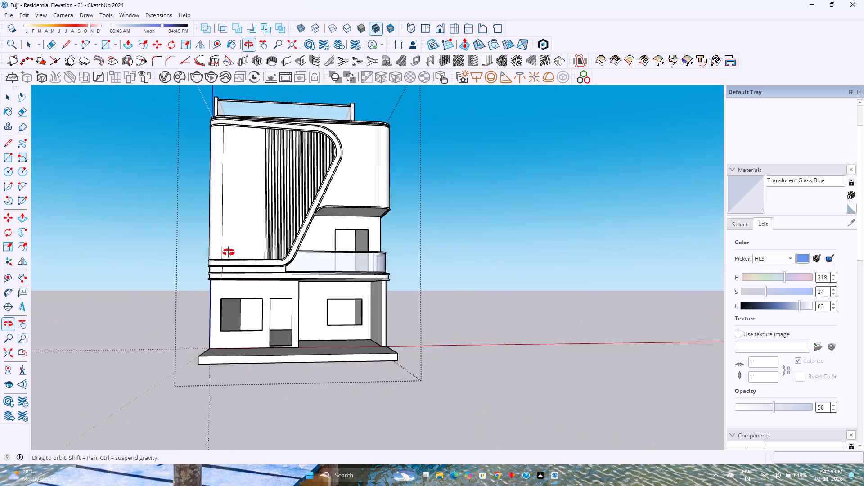
pyautogui.moveTo(229, 252); pyautogui.dragTo(73, 255, button='middle')
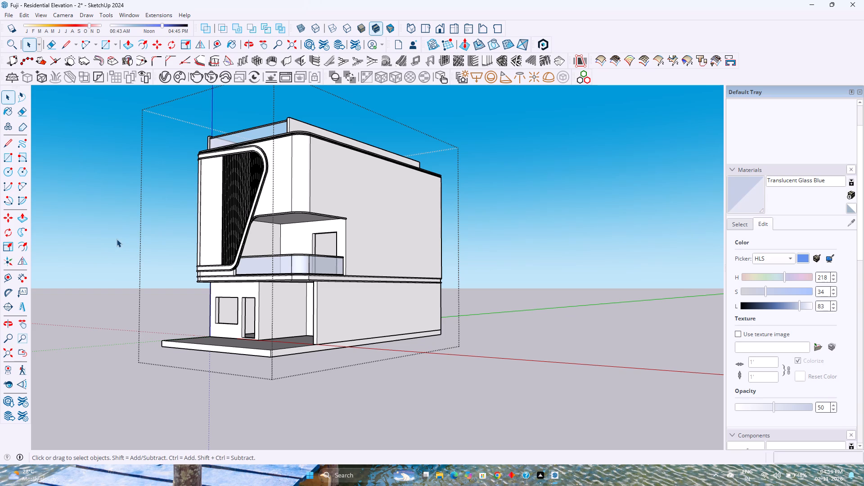
pyautogui.scroll(-4, 115, 237)
pyautogui.scroll(5, 115, 237)
pyautogui.scroll(-4, 115, 237)
pyautogui.scroll(1, 208, 270)
pyautogui.moveTo(202, 277); pyautogui.dragTo(245, 274, button='middle')
pyautogui.scroll(1, 220, 287)
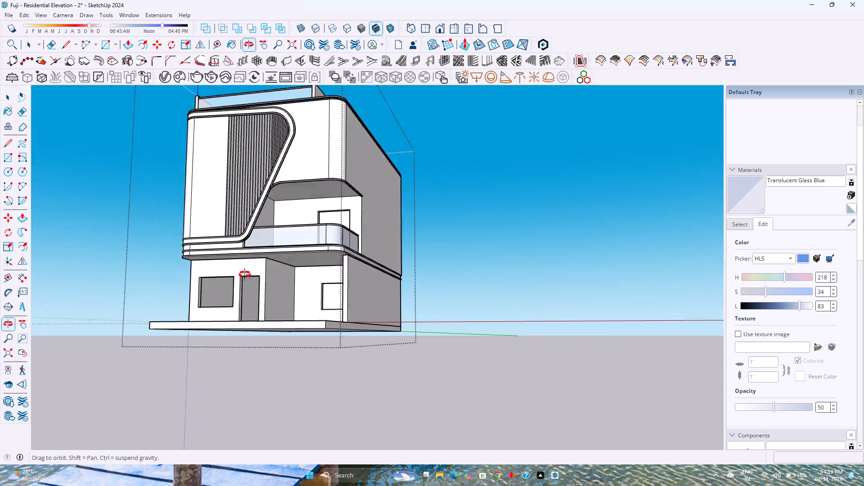
pyautogui.moveTo(245, 274); pyautogui.dragTo(240, 292, button='middle')
pyautogui.middleClick(240, 292)
pyautogui.scroll(-1, 235, 290)
pyautogui.scroll(3, 234, 290)
pyautogui.scroll(-2, 233, 290)
pyautogui.scroll(2, 232, 290)
pyautogui.scroll(-4, 229, 288)
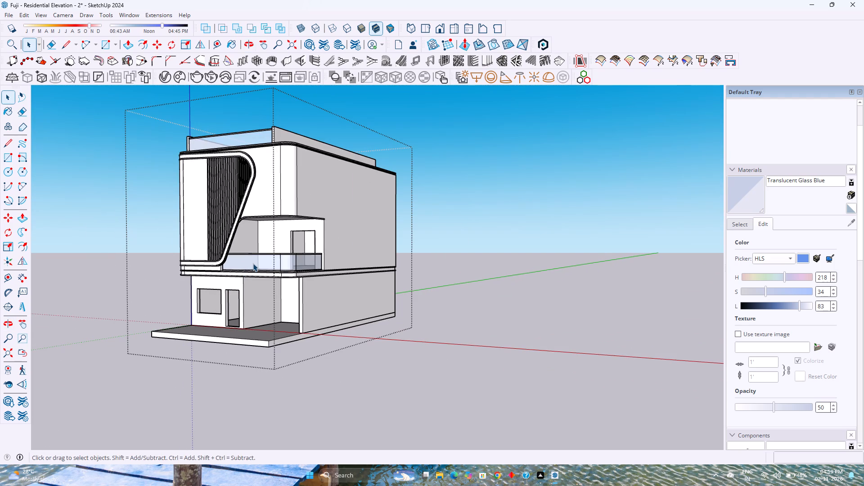
pyautogui.scroll(-4, 253, 263)
pyautogui.scroll(5, 253, 263)
pyautogui.moveTo(251, 264); pyautogui.dragTo(498, 257, button='middle')
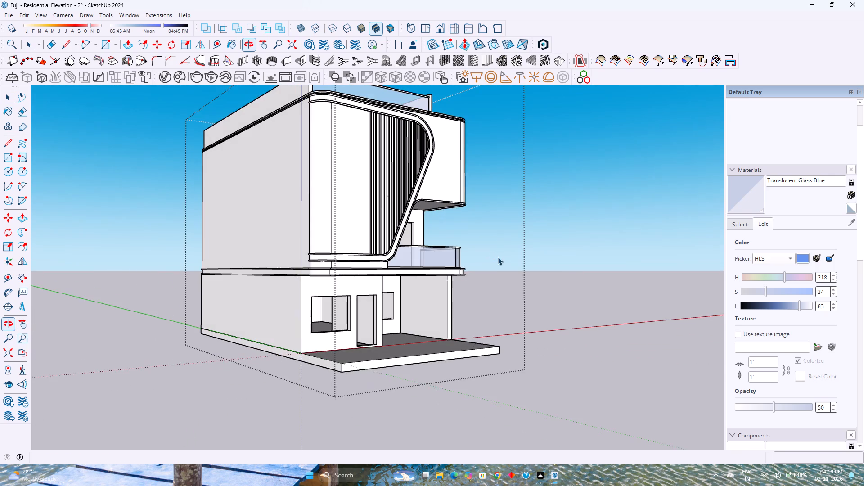
pyautogui.scroll(-3, 496, 257)
pyautogui.moveTo(520, 275); pyautogui.dragTo(252, 262, button='middle')
pyautogui.middleClick(252, 262)
pyautogui.scroll(4, 363, 211)
pyautogui.scroll(-3, 363, 211)
pyautogui.scroll(4, 362, 211)
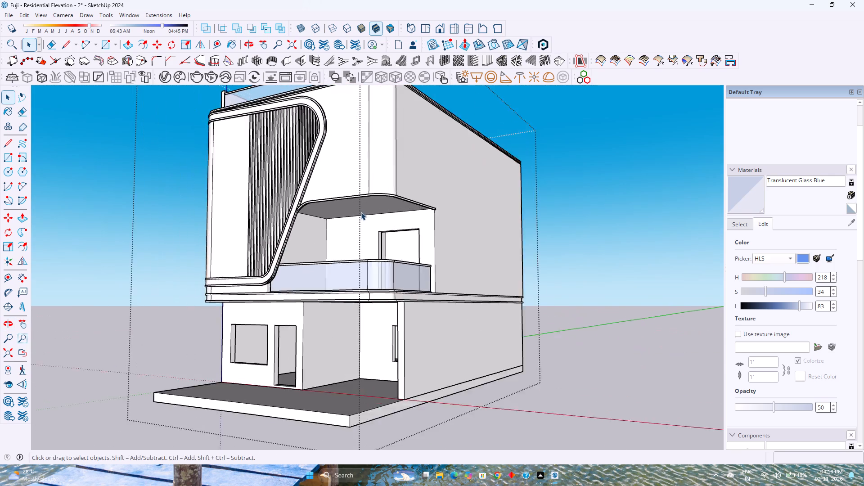
pyautogui.scroll(-4, 360, 212)
pyautogui.moveTo(360, 212); pyautogui.dragTo(258, 270, button='middle')
pyautogui.middleClick(258, 270)
pyautogui.scroll(4, 316, 203)
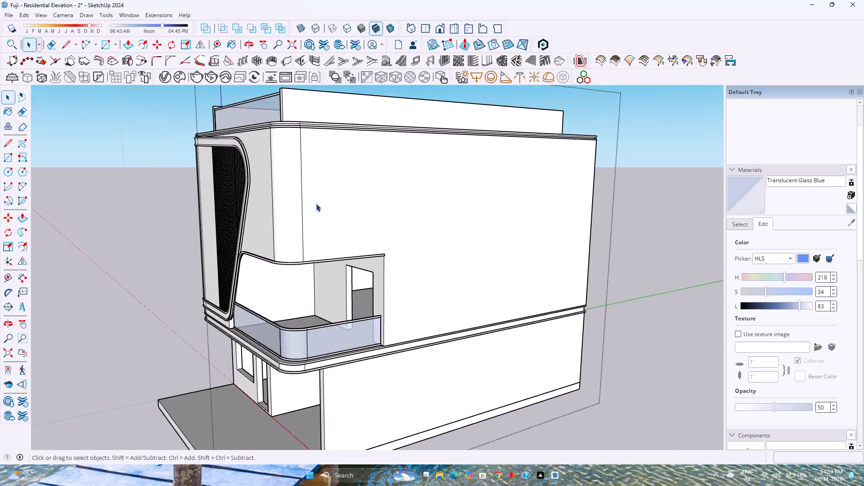
pyautogui.scroll(-3, 316, 203)
pyautogui.moveTo(314, 208); pyautogui.dragTo(466, 220, button='middle')
pyautogui.middleClick(466, 220)
pyautogui.scroll(-4, 466, 219)
pyautogui.moveTo(441, 245); pyautogui.dragTo(373, 233, button='middle')
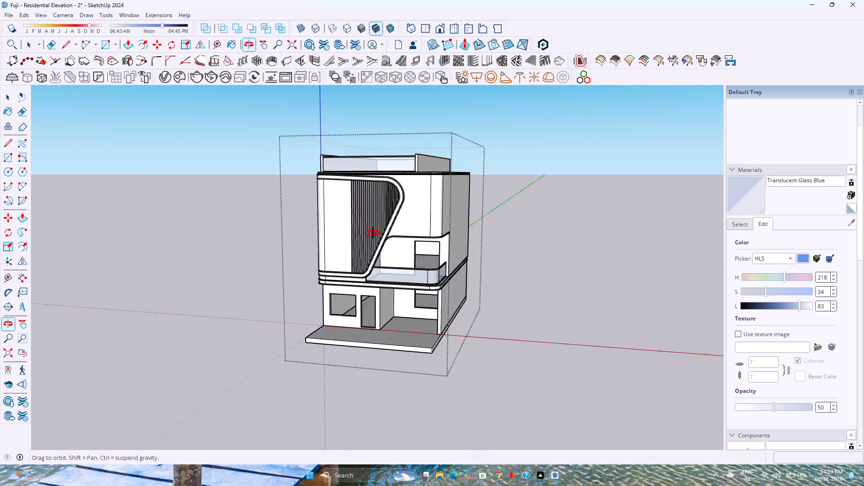
pyautogui.moveTo(373, 233); pyautogui.dragTo(351, 233, button='middle')
pyautogui.scroll(1, 354, 225)
pyautogui.scroll(-4, 355, 222)
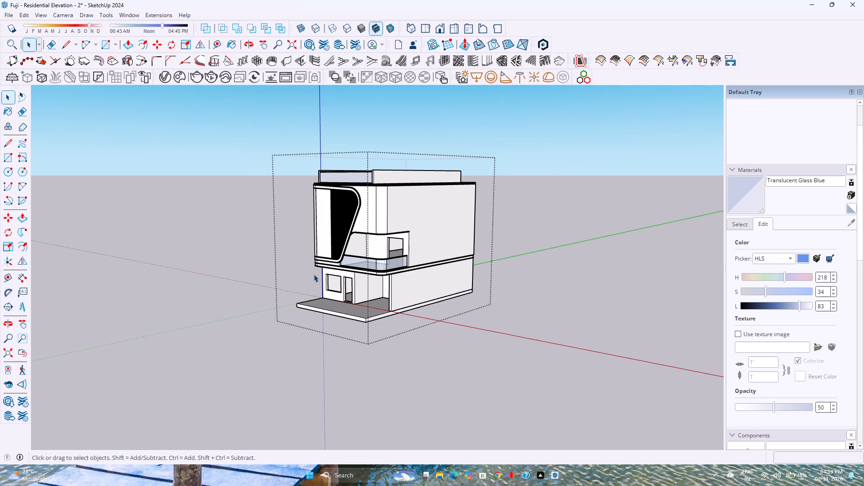
pyautogui.scroll(2, 327, 272)
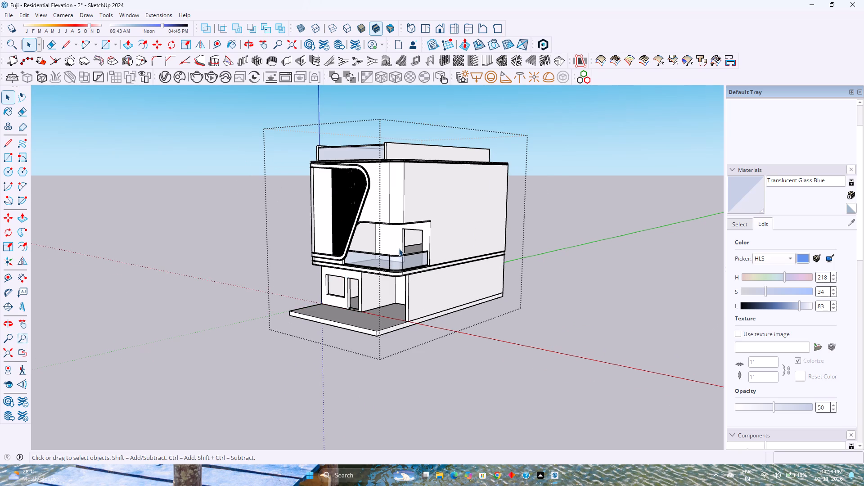
pyautogui.scroll(8, 399, 248)
pyautogui.scroll(1, 439, 201)
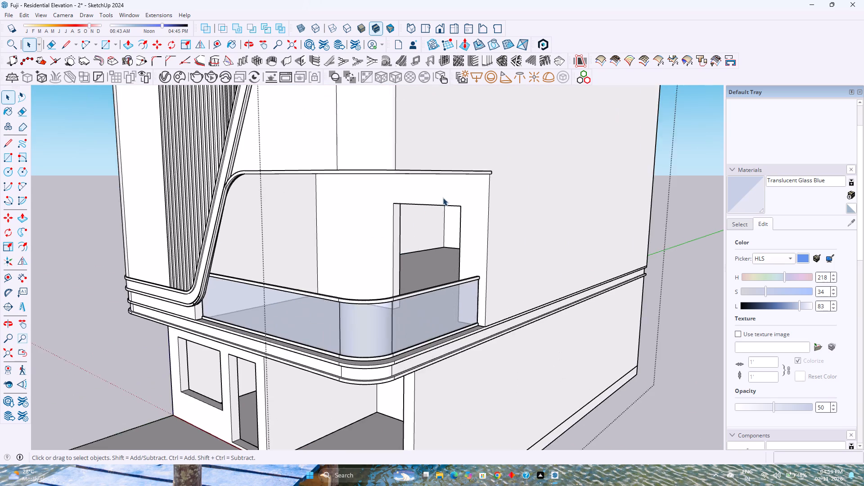
# Open the nested wall group and select the balcony's back wall face around the door opening.
pyautogui.moveTo(443, 197); pyautogui.dragTo(503, 185, button='middle')
pyautogui.doubleClick(508, 184)
pyautogui.click(508, 184)
pyautogui.click(508, 184)
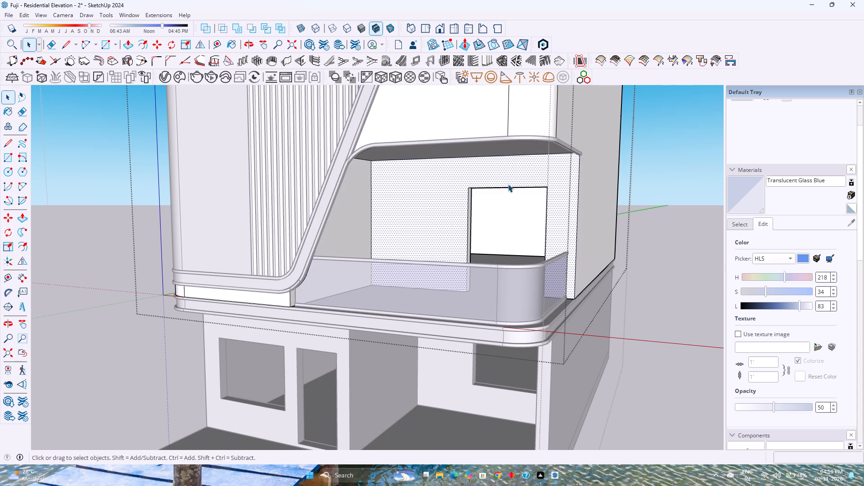
# Search the 3D Warehouse for "Sliding Door".
pyautogui.keyDown('shift'); pyautogui.moveTo(509, 215); pyautogui.dragTo(445, 194, button='middle'); pyautogui.keyUp('shift')
pyautogui.moveTo(461, 204); pyautogui.dragTo(533, 238, button='middle')
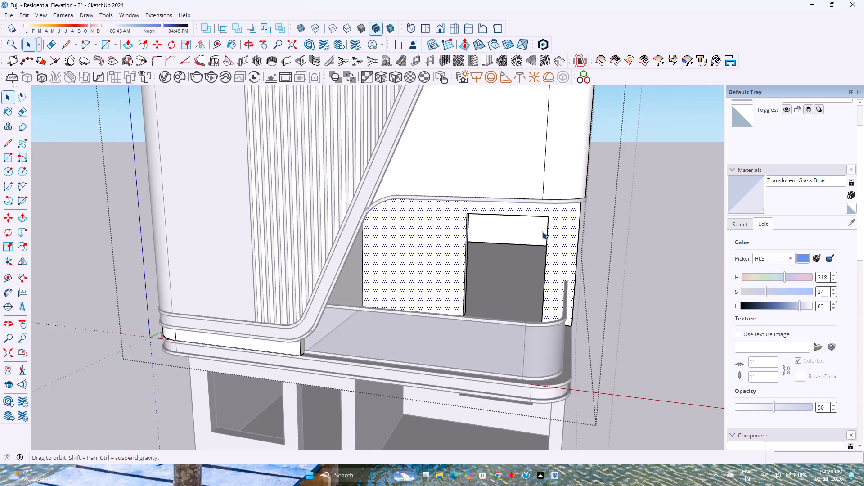
pyautogui.click(137, 14)
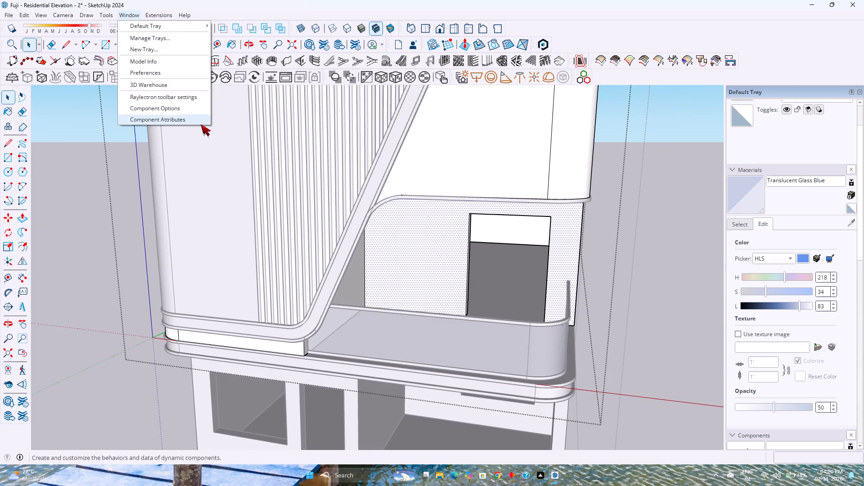
pyautogui.moveTo(280, 153); pyautogui.dragTo(262, 187, button='middle')
pyautogui.middleClick(261, 187)
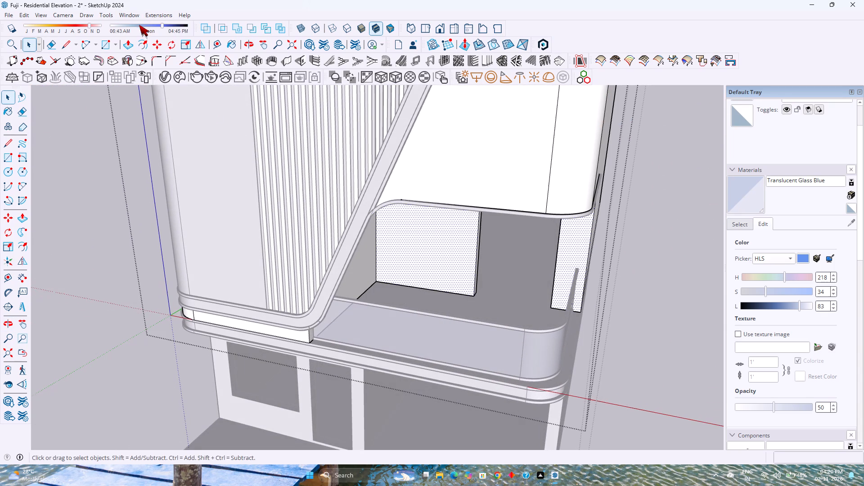
pyautogui.click(136, 17)
pyautogui.click(169, 90)
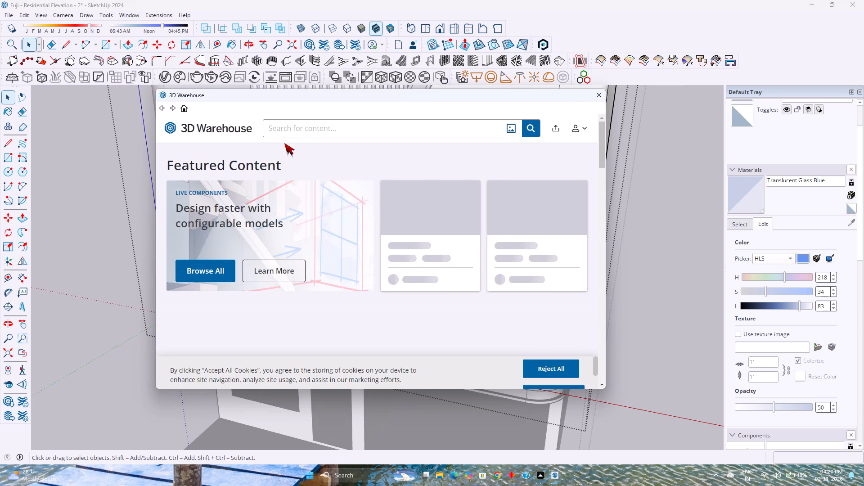
pyautogui.click(286, 132)
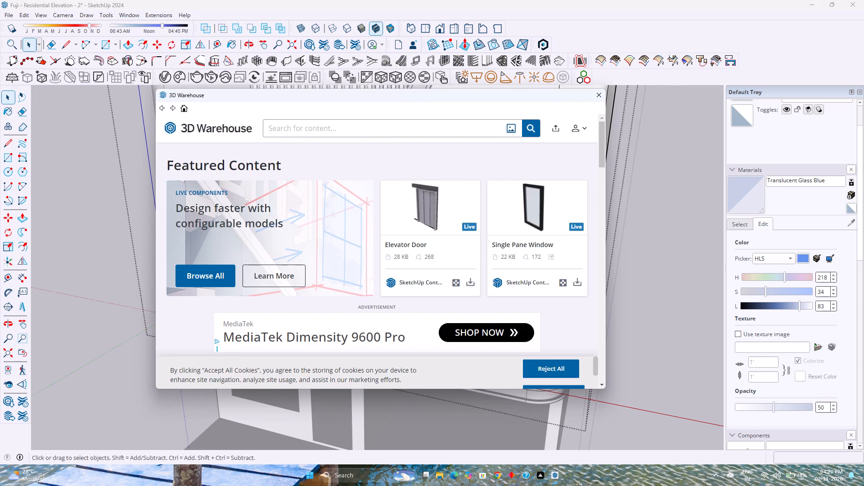
pyautogui.write('Sliding')
pyautogui.press('space')
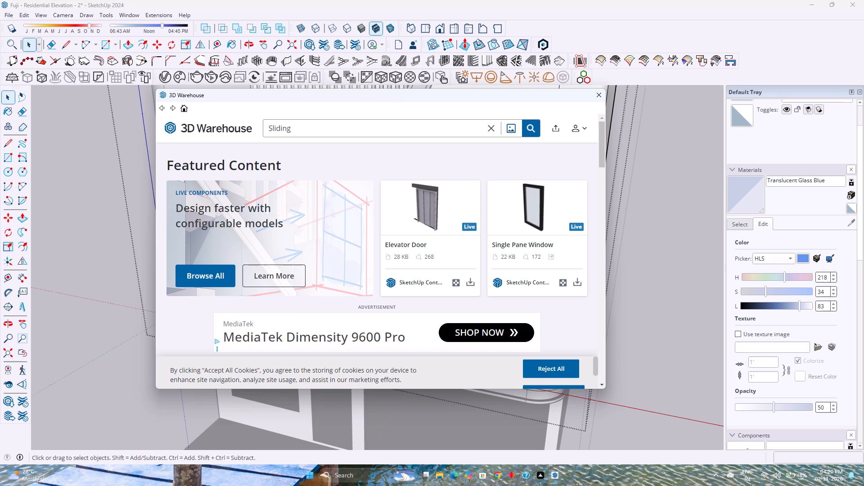
pyautogui.write('Dp')
pyautogui.press('BackSpace')
pyautogui.write('oor')
pyautogui.press('Return')
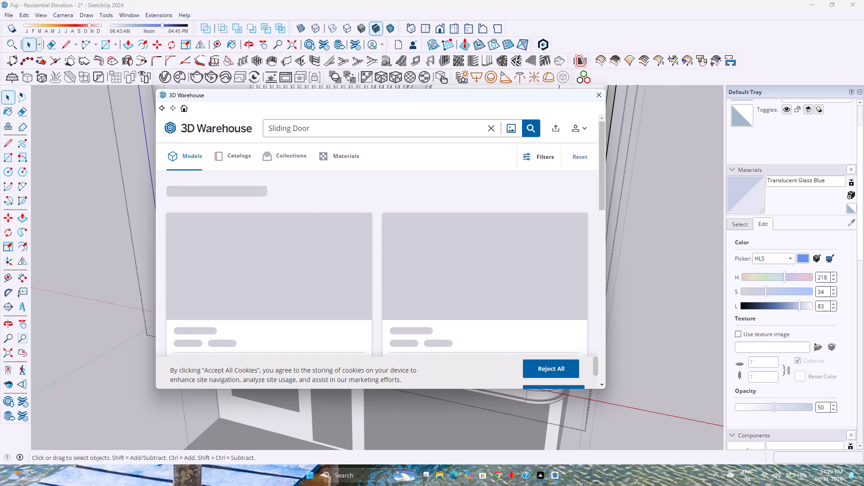
# Load the black-framed two-panel "sliding door" model from the 3D Warehouse and place it at the balcony door opening's lower corner.
pyautogui.scroll(-1, 371, 248)
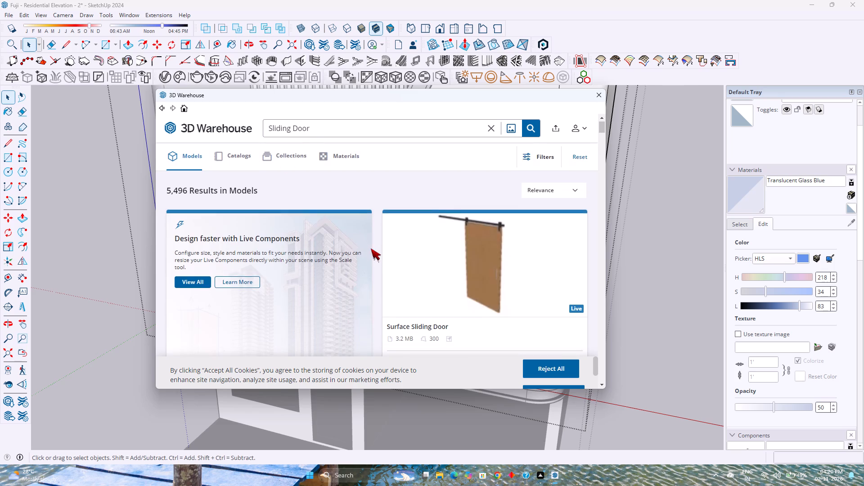
pyautogui.scroll(-9, 371, 248)
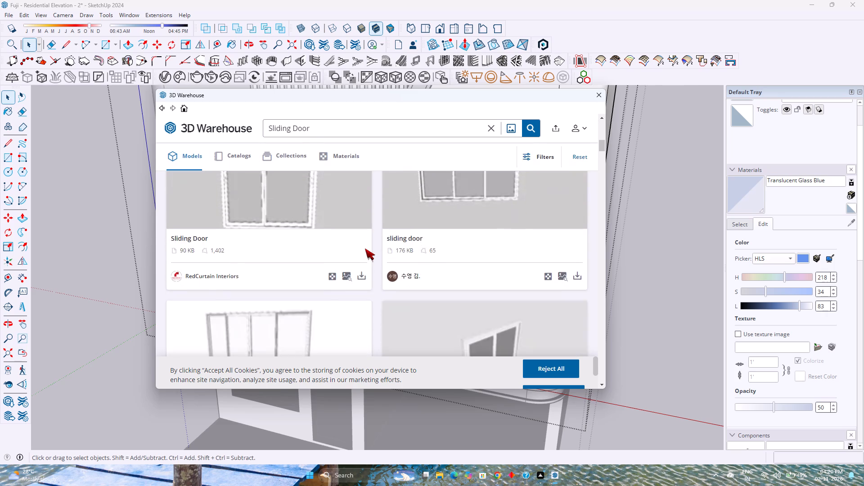
pyautogui.scroll(-9, 365, 248)
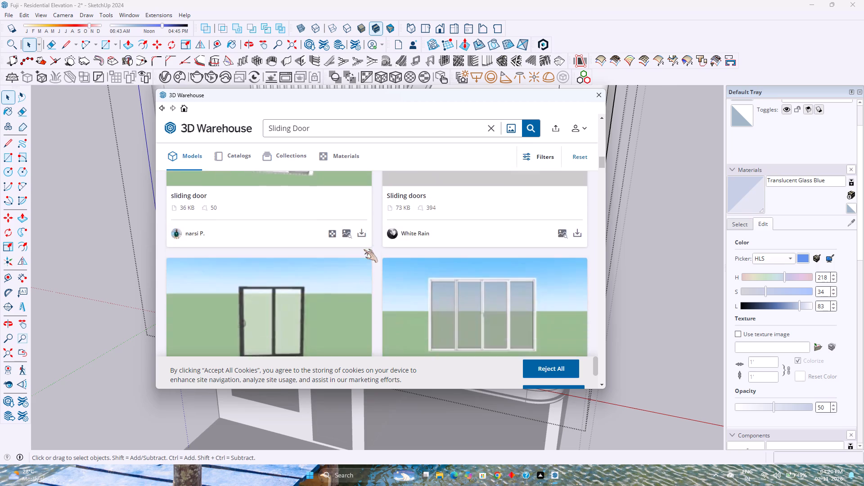
pyautogui.scroll(-2, 364, 249)
pyautogui.press('q')
pyautogui.click(357, 314)
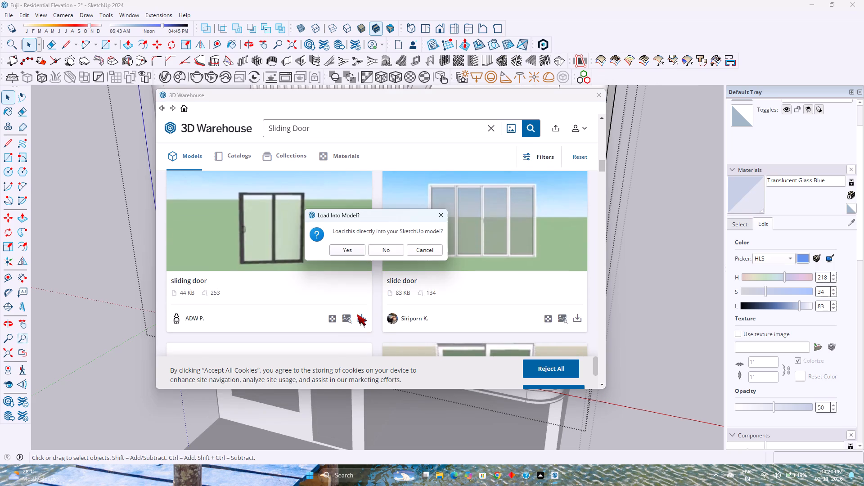
pyautogui.click(350, 250)
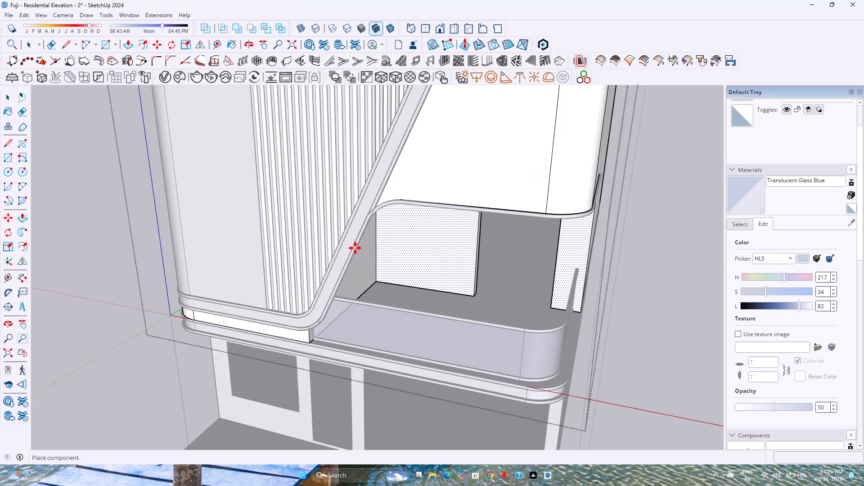
pyautogui.click(472, 295)
# Scale the sliding door's width by about 0.92 to match the balcony opening's far side edge.
pyautogui.scroll(2, 497, 307)
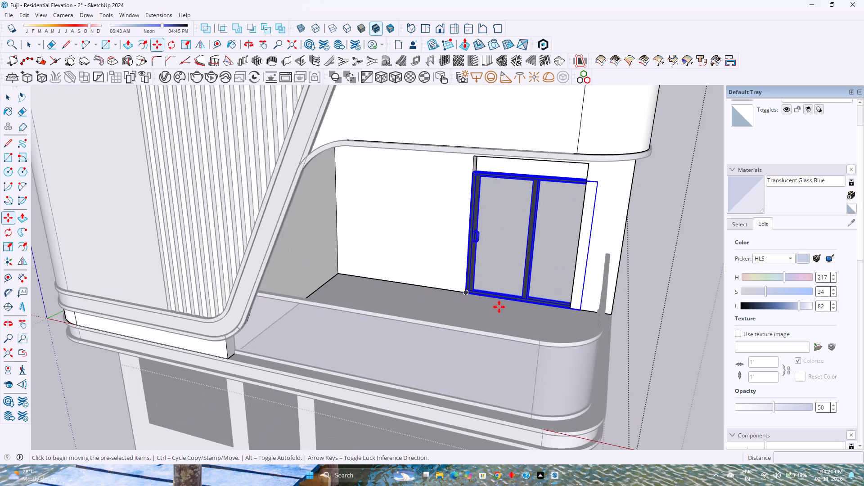
pyautogui.scroll(6, 499, 307)
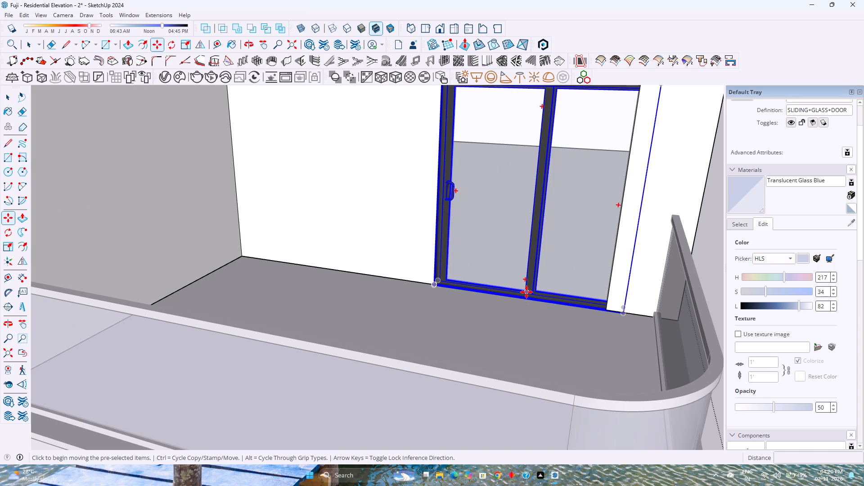
pyautogui.keyDown('shift'); pyautogui.moveTo(526, 292); pyautogui.dragTo(473, 353, button='middle'); pyautogui.keyUp('shift')
pyautogui.press('s')
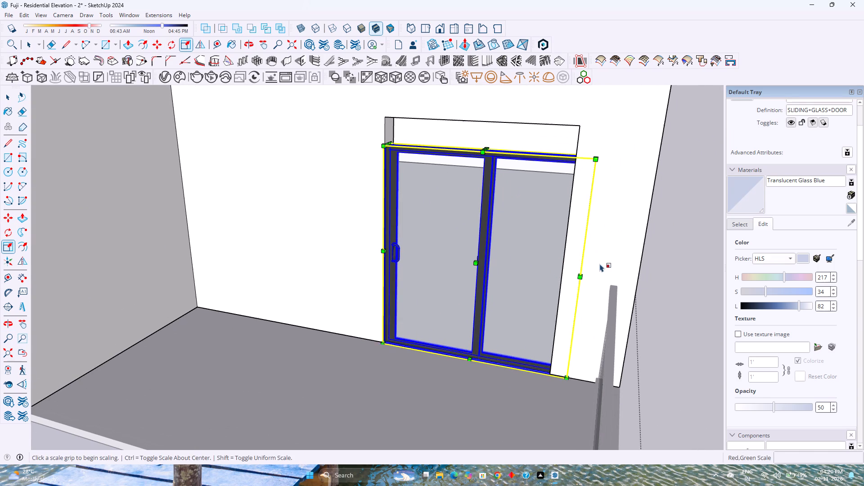
pyautogui.scroll(4, 592, 268)
pyautogui.moveTo(571, 279); pyautogui.dragTo(655, 336, button='middle')
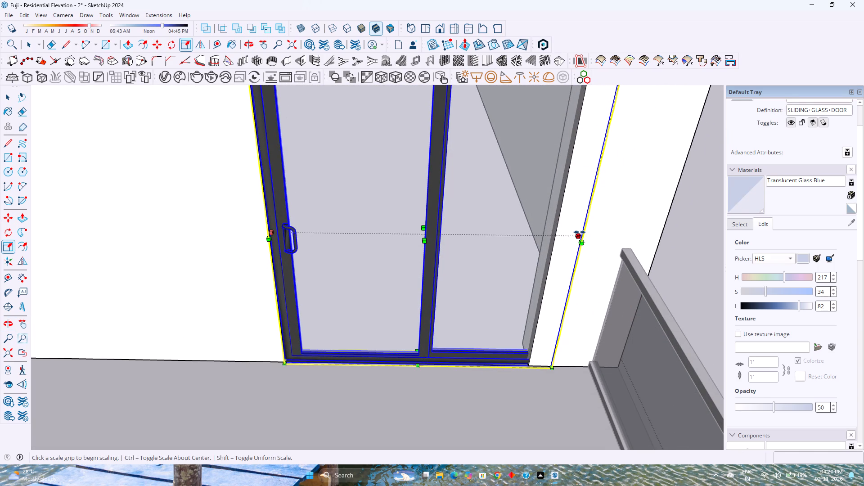
pyautogui.click(580, 232)
pyautogui.click(558, 223)
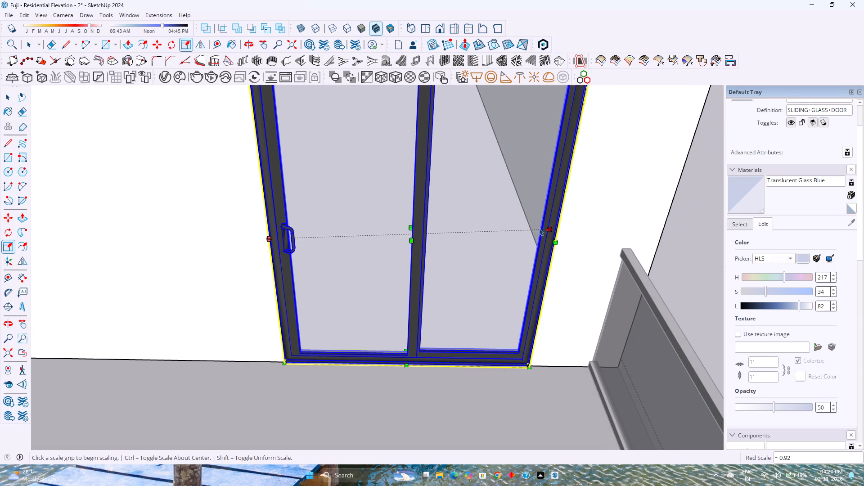
# Scale the sliding door's height by about 1.12 to reach the top edge of the balcony opening.
pyautogui.keyDown('shift'); pyautogui.moveTo(474, 245); pyautogui.dragTo(453, 341, button='middle'); pyautogui.keyUp('shift')
pyautogui.scroll(-1, 455, 336)
pyautogui.moveTo(454, 336); pyautogui.dragTo(438, 280, button='middle')
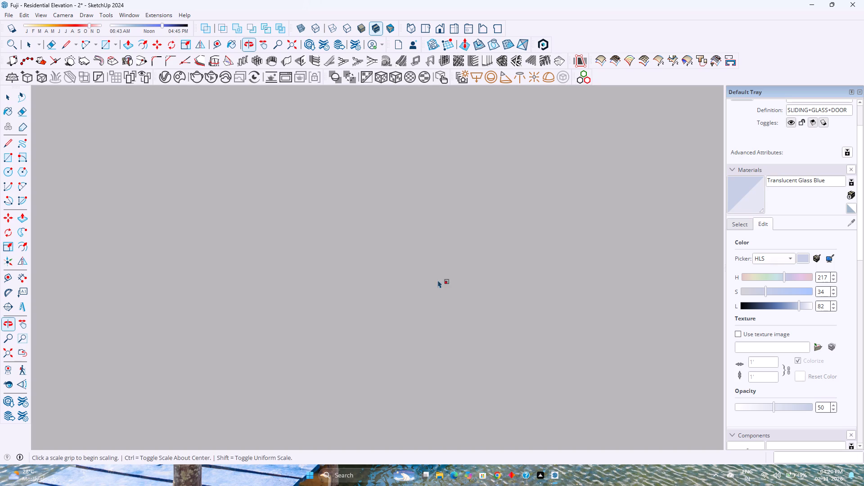
pyautogui.moveTo(438, 280); pyautogui.dragTo(440, 288, button='middle')
pyautogui.click(5, 346)
pyautogui.moveTo(249, 338); pyautogui.dragTo(243, 274, button='middle')
pyautogui.moveTo(242, 269); pyautogui.dragTo(240, 259, button='middle')
pyautogui.middleClick(240, 256)
pyautogui.middleClick(238, 251)
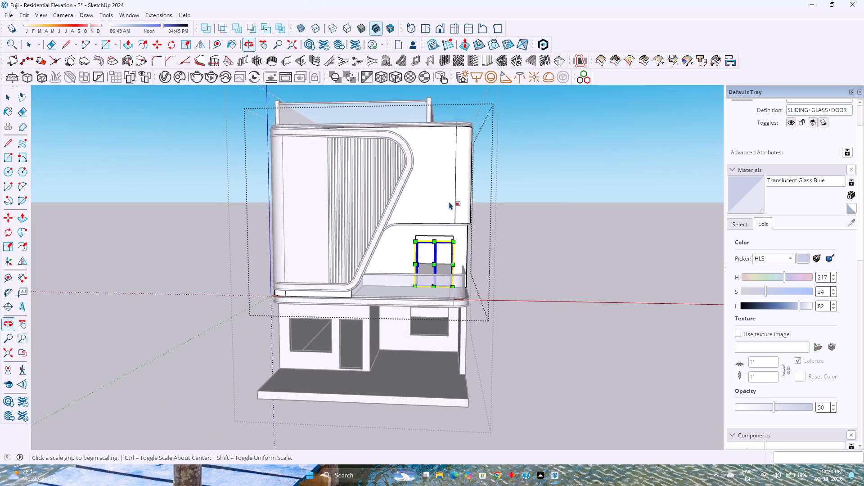
pyautogui.scroll(12, 428, 260)
pyautogui.moveTo(449, 231); pyautogui.dragTo(445, 234, button='middle')
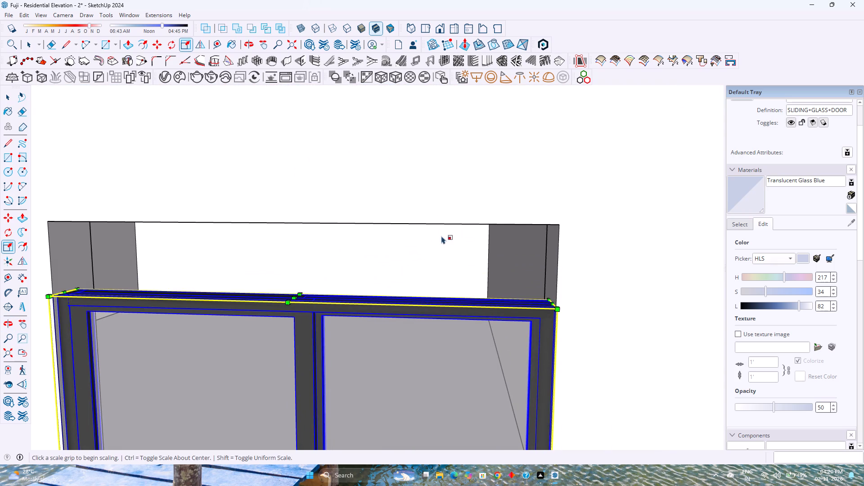
pyautogui.click(292, 297)
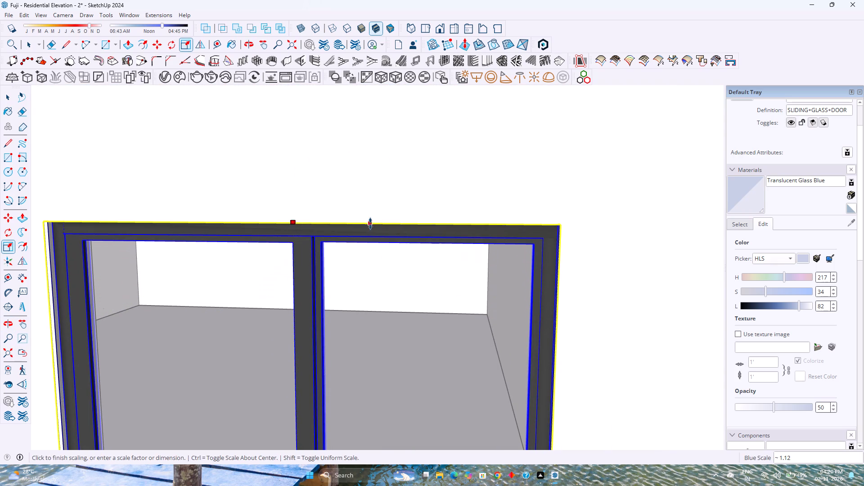
pyautogui.click(372, 223)
# Move the sliding door 1 inch inward from the balcony wall face, then close the wall group.
pyautogui.scroll(-8, 372, 307)
pyautogui.keyDown('shift'); pyautogui.moveTo(367, 330); pyautogui.dragTo(373, 266, button='middle'); pyautogui.keyUp('shift')
pyautogui.scroll(-5, 400, 237)
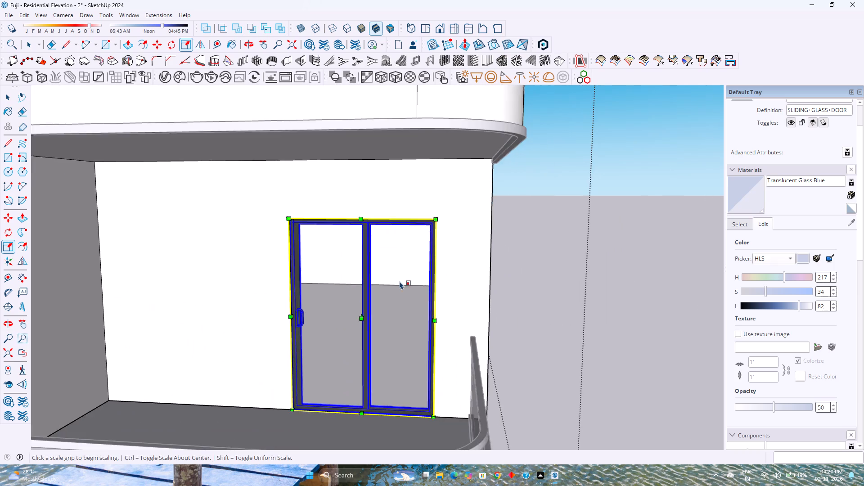
pyautogui.moveTo(398, 354); pyautogui.dragTo(408, 288, button='middle')
pyautogui.moveTo(409, 289); pyautogui.dragTo(357, 369, button='middle')
pyautogui.press('m')
pyautogui.scroll(2, 332, 313)
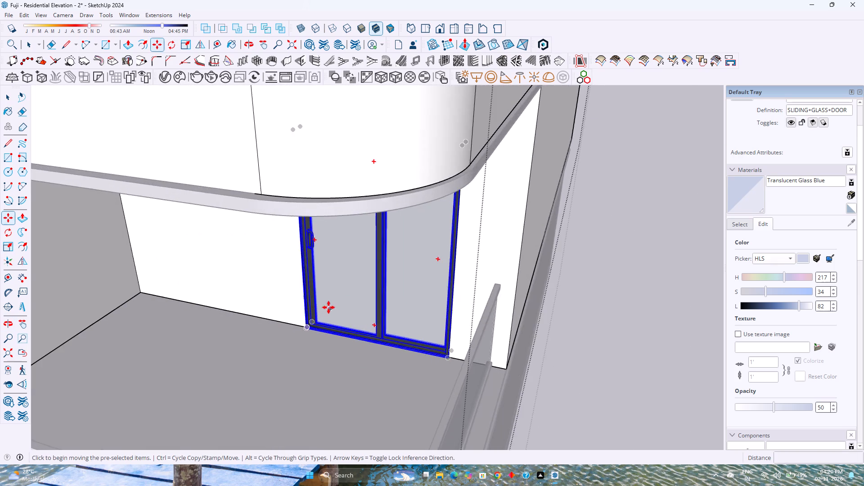
pyautogui.scroll(9, 328, 307)
pyautogui.moveTo(315, 334); pyautogui.dragTo(251, 364, button='middle')
pyautogui.scroll(2, 267, 325)
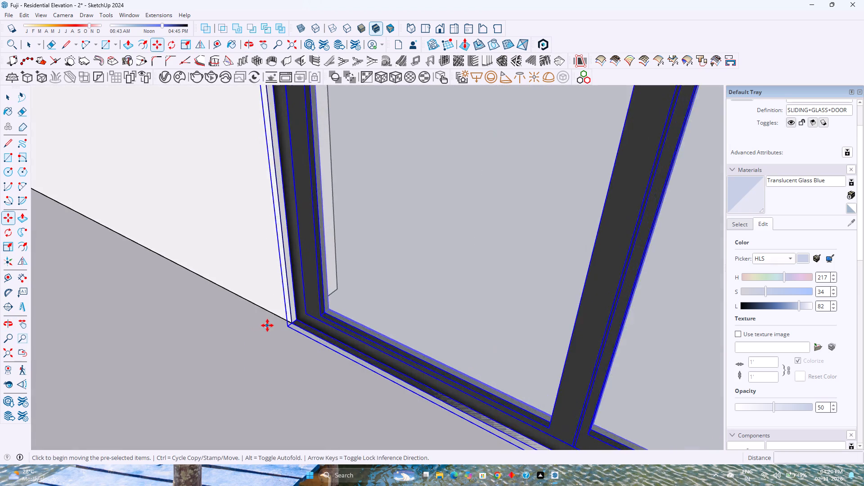
pyautogui.scroll(13, 267, 325)
pyautogui.click(313, 315)
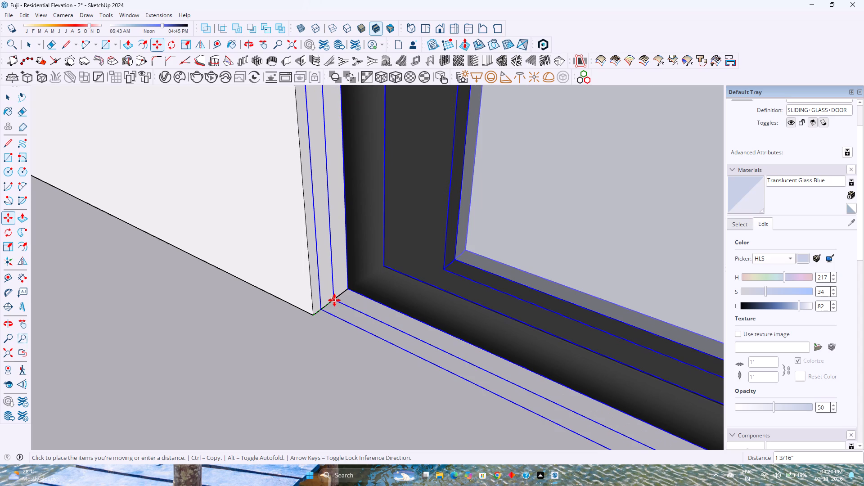
pyautogui.press('2')
pyautogui.press('Return')
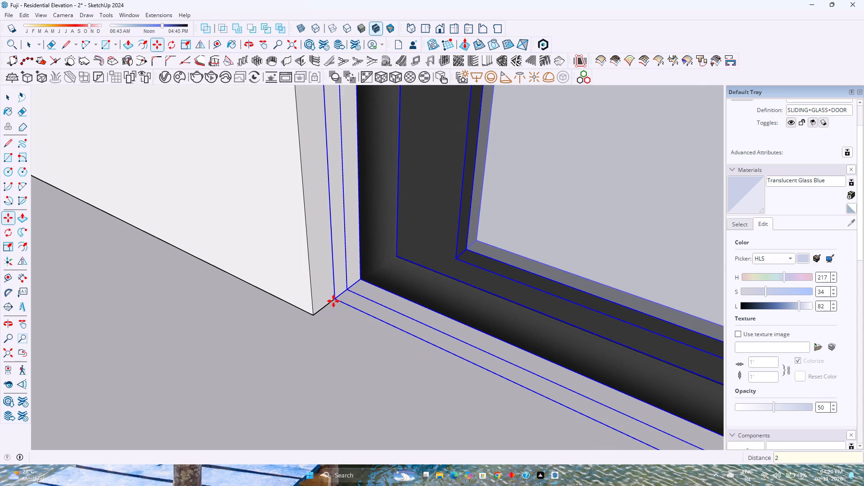
pyautogui.press('1')
pyautogui.press('Return')
pyautogui.press('space')
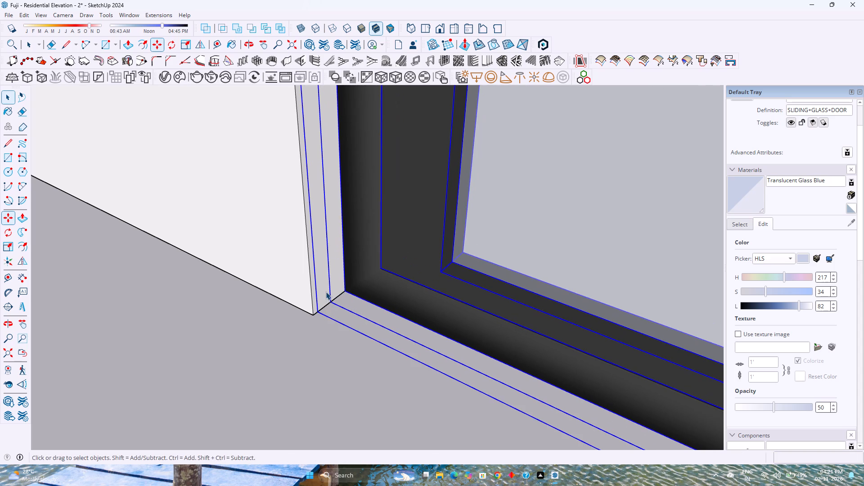
pyautogui.press('Escape')
# Examine how the sliding door sits in the balcony wall and how the whole front facade looks.
pyautogui.scroll(-4, 326, 292)
pyautogui.moveTo(360, 300); pyautogui.dragTo(333, 317, button='middle')
pyautogui.moveTo(347, 314); pyautogui.dragTo(370, 309, button='middle')
pyautogui.scroll(-2, 369, 308)
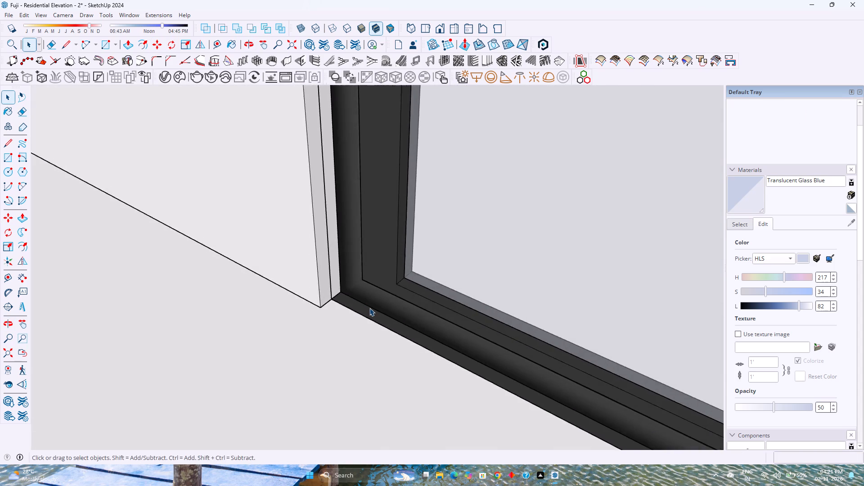
pyautogui.scroll(-6, 369, 308)
pyautogui.moveTo(370, 308); pyautogui.dragTo(364, 307, button='middle')
pyautogui.scroll(-11, 365, 306)
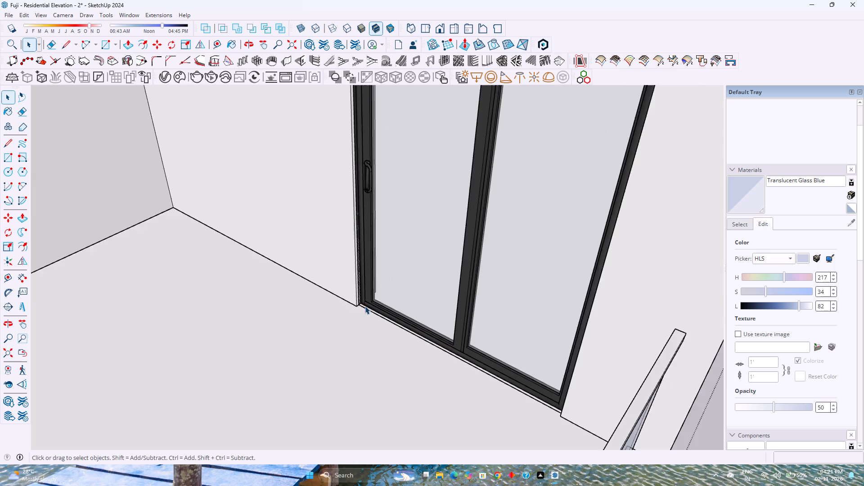
pyautogui.scroll(-3, 365, 306)
pyautogui.moveTo(358, 315); pyautogui.dragTo(430, 291, button='middle')
pyautogui.scroll(1, 437, 284)
pyautogui.scroll(-8, 439, 280)
pyautogui.moveTo(409, 303); pyautogui.dragTo(477, 256, button='middle')
pyautogui.scroll(-6, 485, 247)
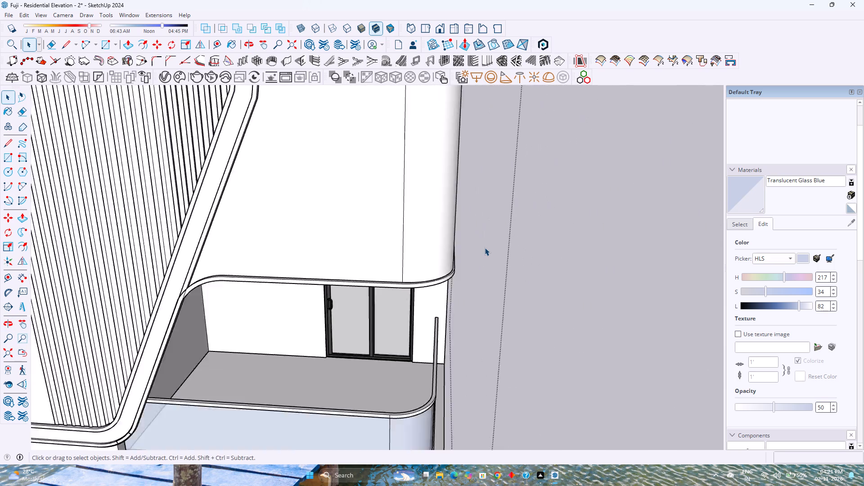
pyautogui.scroll(-7, 485, 247)
pyautogui.moveTo(468, 353); pyautogui.dragTo(495, 284, button='middle')
pyautogui.middleClick(502, 284)
pyautogui.middleClick(505, 284)
pyautogui.middleClick(505, 284)
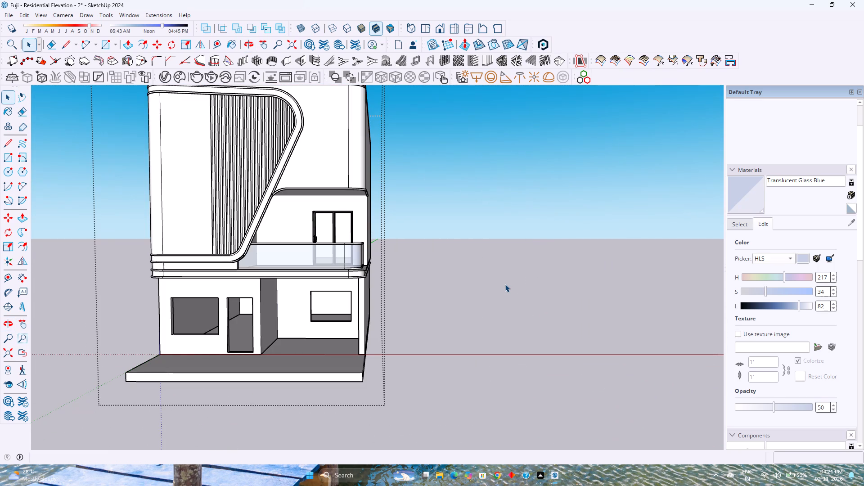
# Save the model.
pyautogui.hotkey('ctrl', 's')
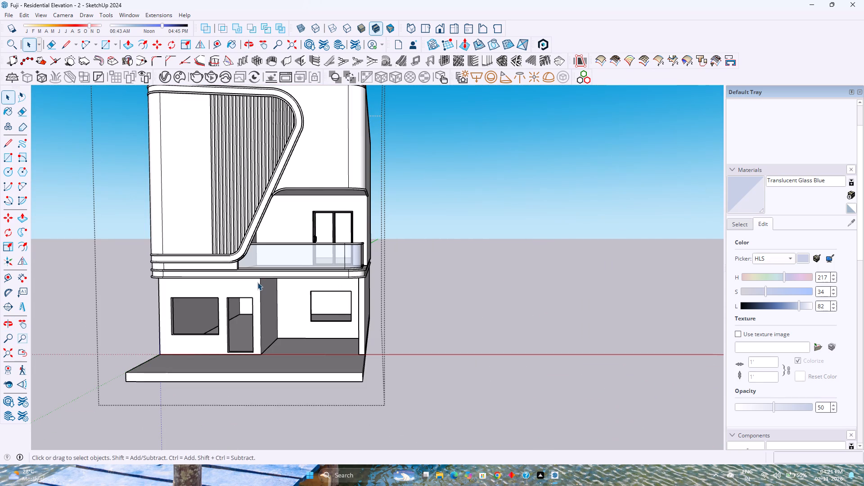
# Open the ground-floor wall group for editing.
pyautogui.moveTo(257, 282); pyautogui.dragTo(209, 316, button='middle')
pyautogui.click(373, 334)
pyautogui.click(342, 311)
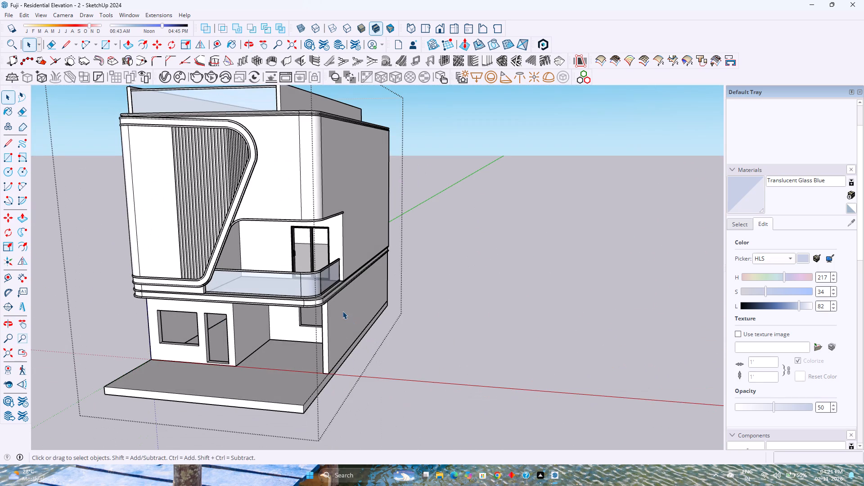
pyautogui.click(361, 258)
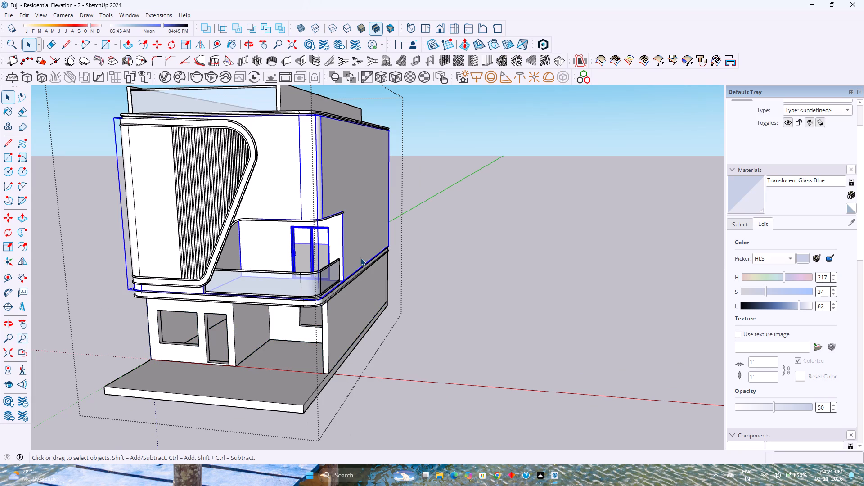
pyautogui.click(356, 306)
pyautogui.scroll(5, 203, 328)
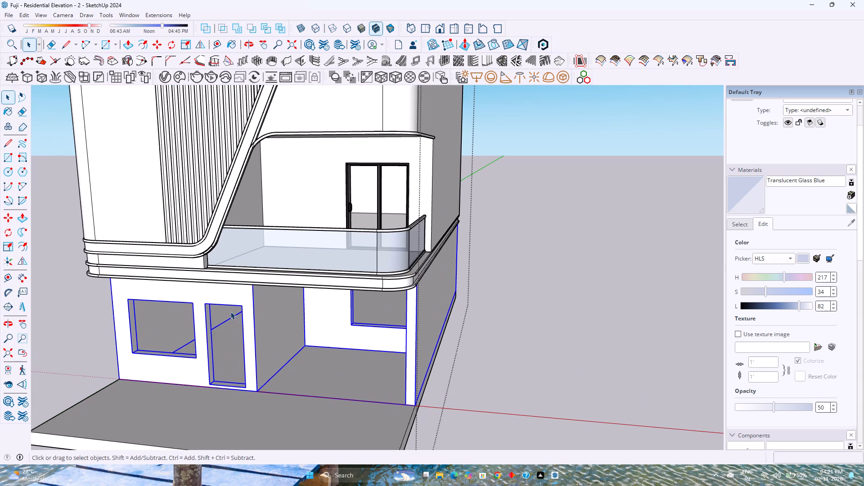
pyautogui.doubleClick(226, 297)
# Examine the ground floor's front walls with their window and door openings.
pyautogui.scroll(2, 224, 381)
pyautogui.moveTo(238, 359); pyautogui.dragTo(317, 319, button='middle')
pyautogui.middleClick(318, 319)
pyautogui.middleClick(318, 319)
pyautogui.middleClick(318, 319)
pyautogui.middleClick(323, 323)
pyautogui.middleClick(323, 323)
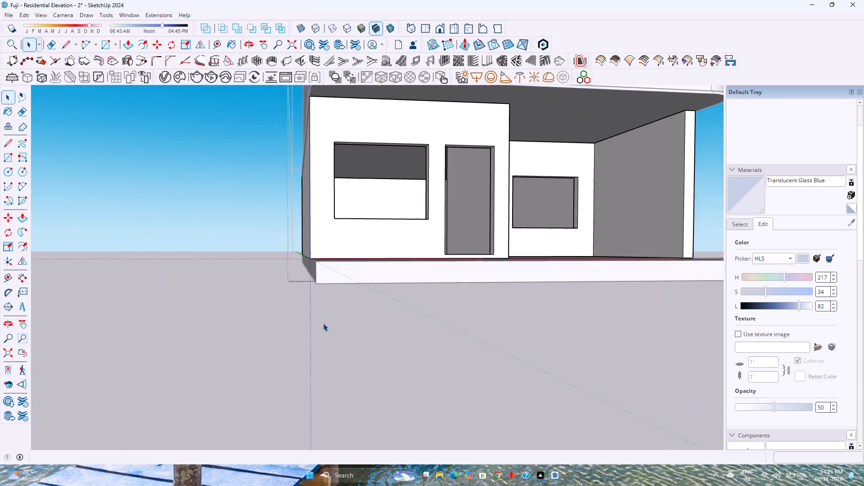
pyautogui.scroll(-3, 323, 319)
pyautogui.moveTo(314, 349); pyautogui.dragTo(265, 378, button='middle')
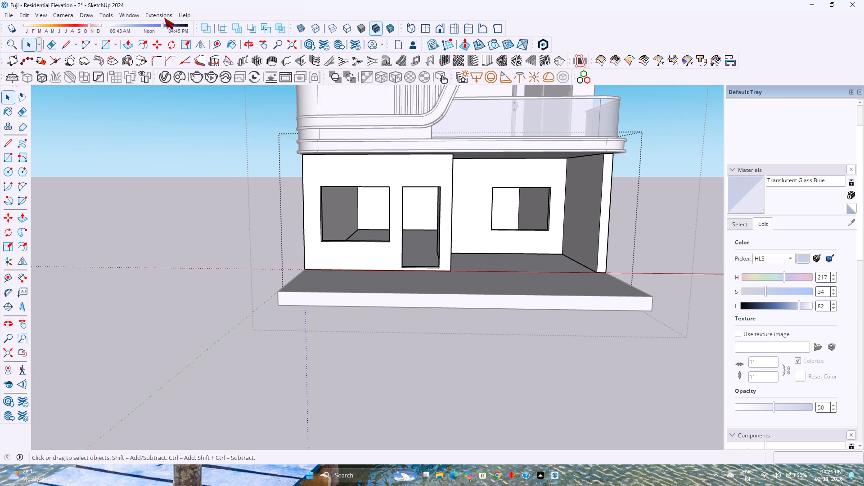
# Search the 3D Warehouse for "Door".
pyautogui.click(129, 14)
pyautogui.click(168, 83)
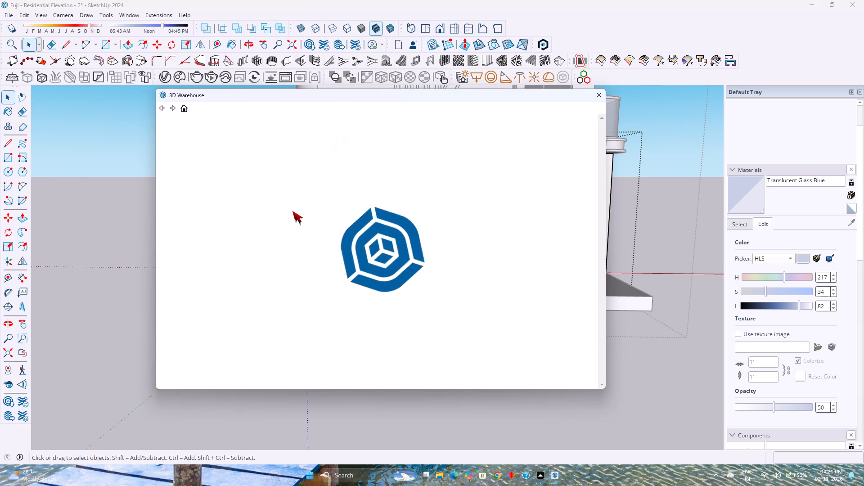
pyautogui.click(292, 130)
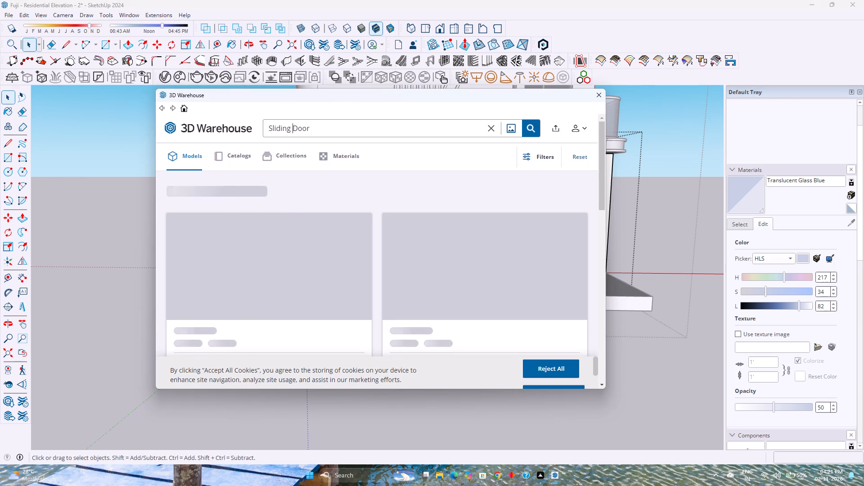
pyautogui.press('BackSpace')
pyautogui.press('BackSpace')
pyautogui.press('BackSpace')
pyautogui.press('BackSpace')
pyautogui.press('BackSpace')
pyautogui.press('BackSpace')
pyautogui.press('BackSpace')
pyautogui.press('BackSpace')
pyautogui.press('BackSpace')
pyautogui.press('BackSpace')
pyautogui.press('BackSpace')
pyautogui.press('BackSpace')
pyautogui.press('BackSpace')
pyautogui.press('BackSpace')
pyautogui.press('BackSpace')
pyautogui.press('BackSpace')
pyautogui.press('BackSpace')
pyautogui.press('BackSpace')
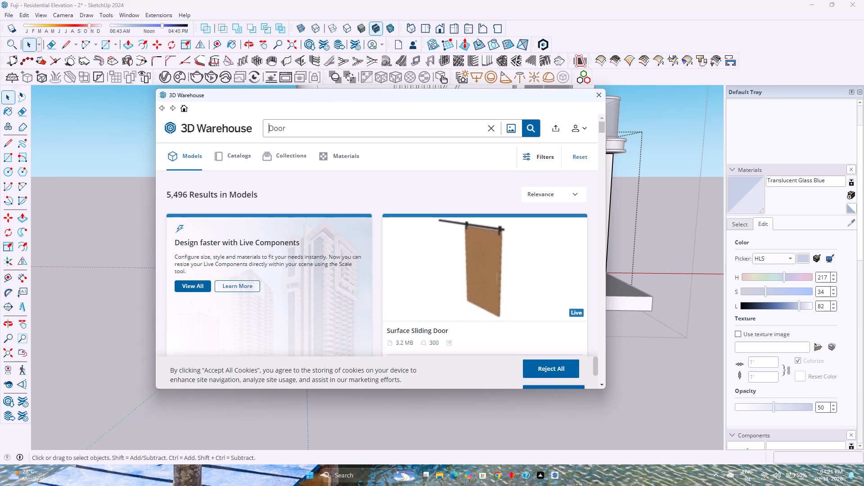
pyautogui.press('Return')
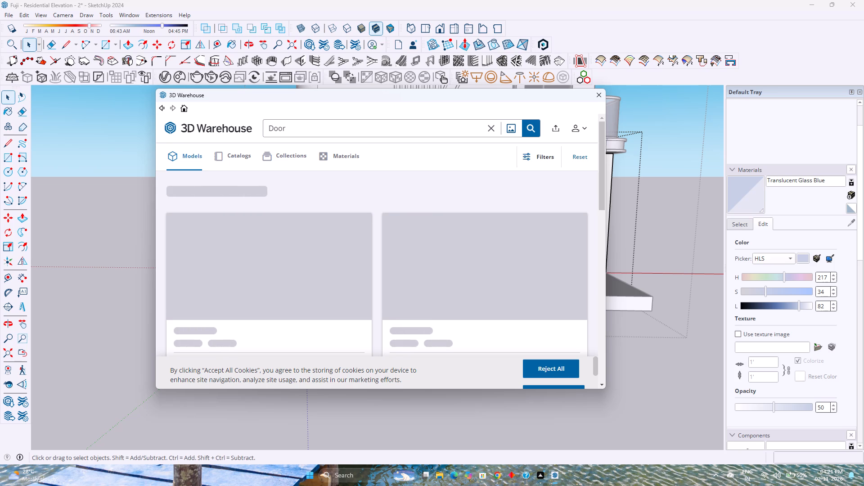
# Browse the "Door" model results for a door suited to the ground-floor entrance.
pyautogui.scroll(-2, 351, 289)
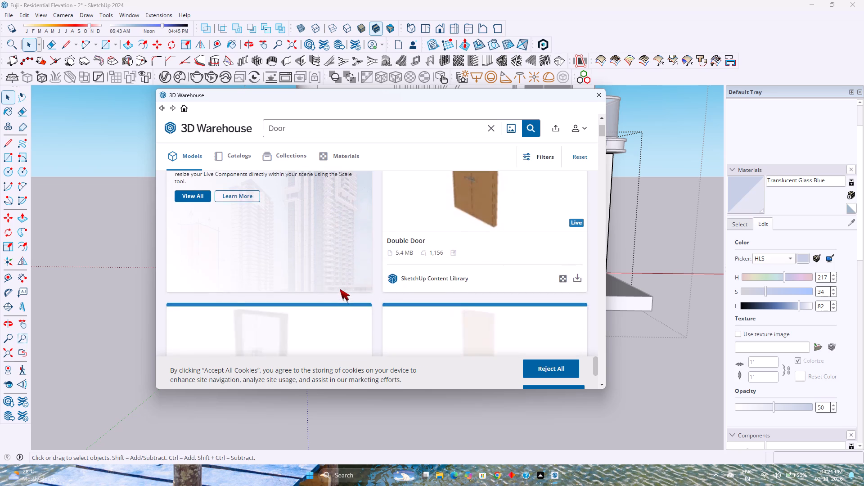
pyautogui.scroll(-9, 340, 283)
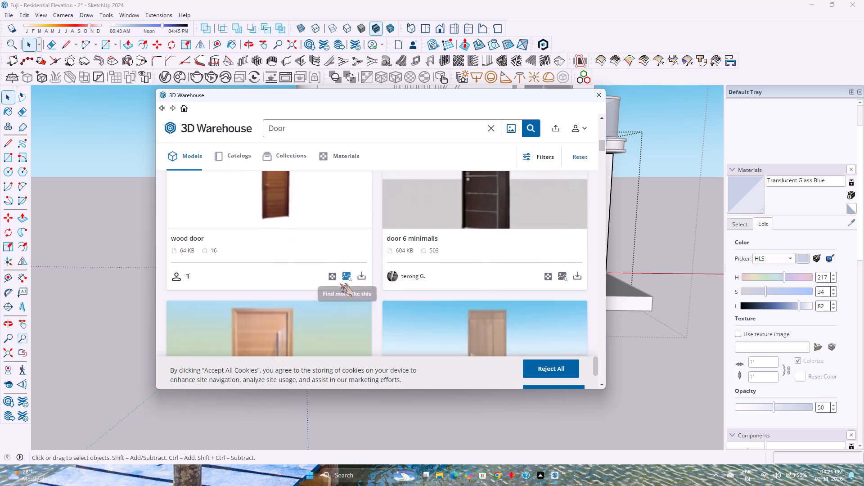
pyautogui.scroll(-7, 340, 283)
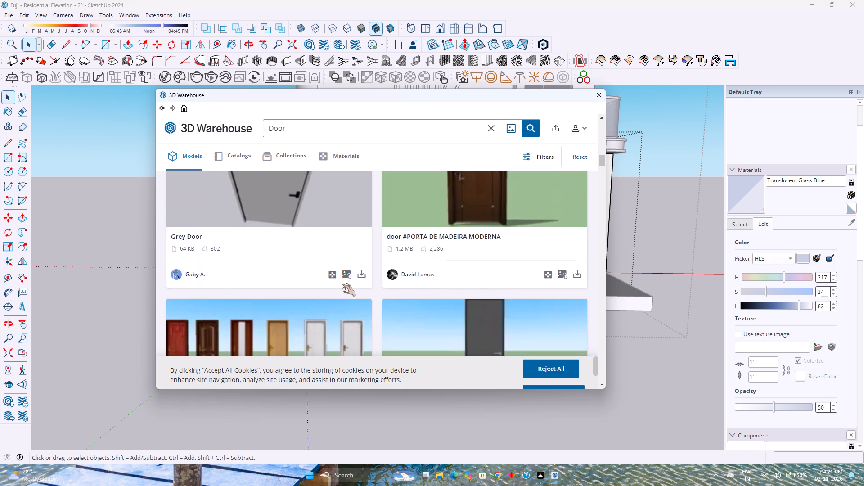
pyautogui.scroll(-8, 361, 281)
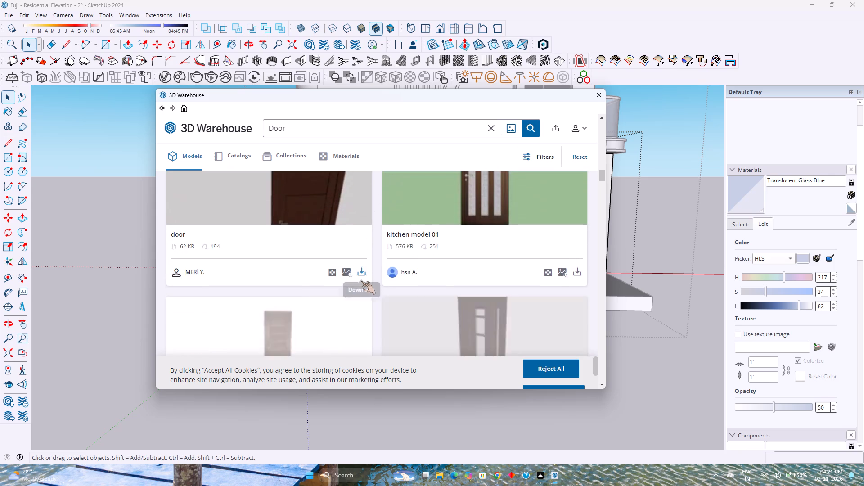
pyautogui.scroll(-4, 361, 281)
pyautogui.scroll(4, 361, 281)
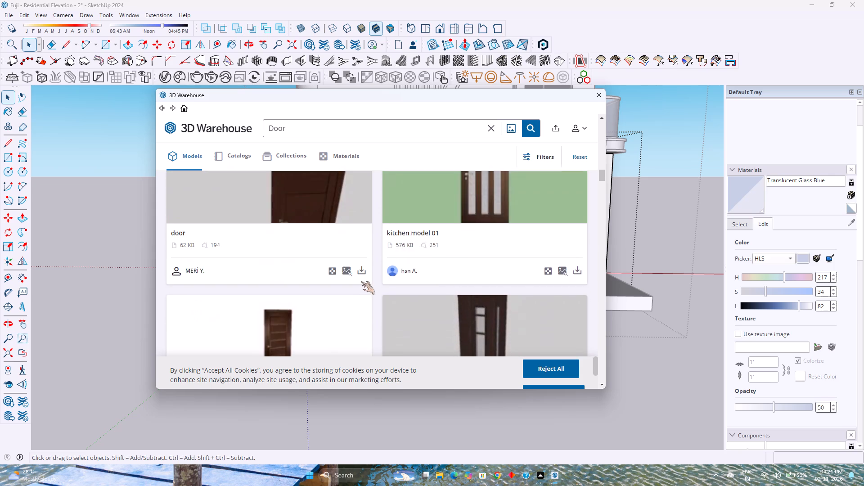
pyautogui.scroll(-19, 361, 281)
pyautogui.scroll(-3, 346, 283)
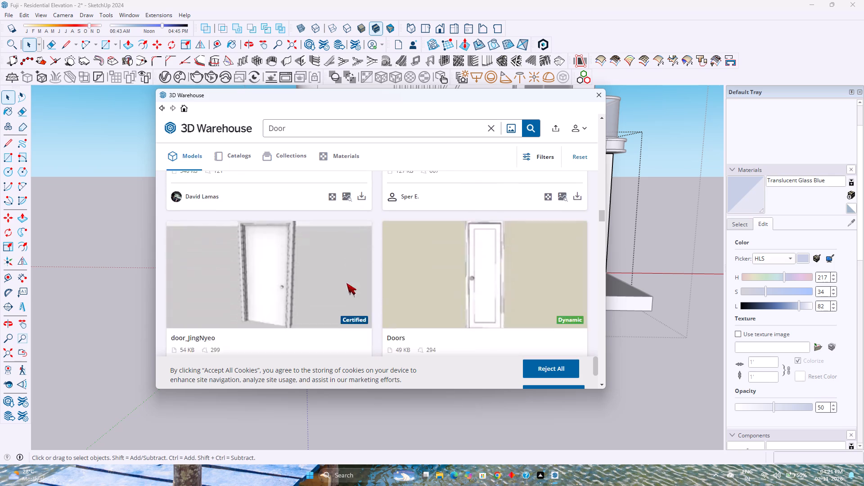
pyautogui.scroll(3, 346, 283)
pyautogui.scroll(-11, 346, 283)
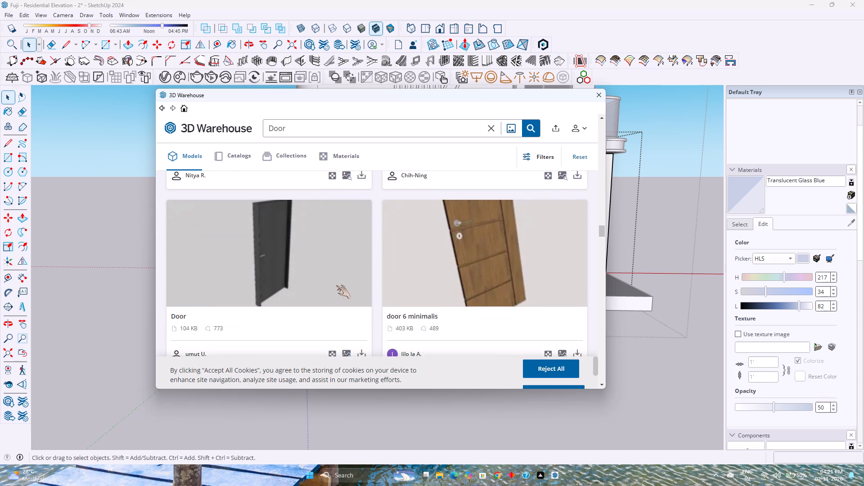
pyautogui.scroll(-5, 336, 285)
pyautogui.scroll(1, 336, 285)
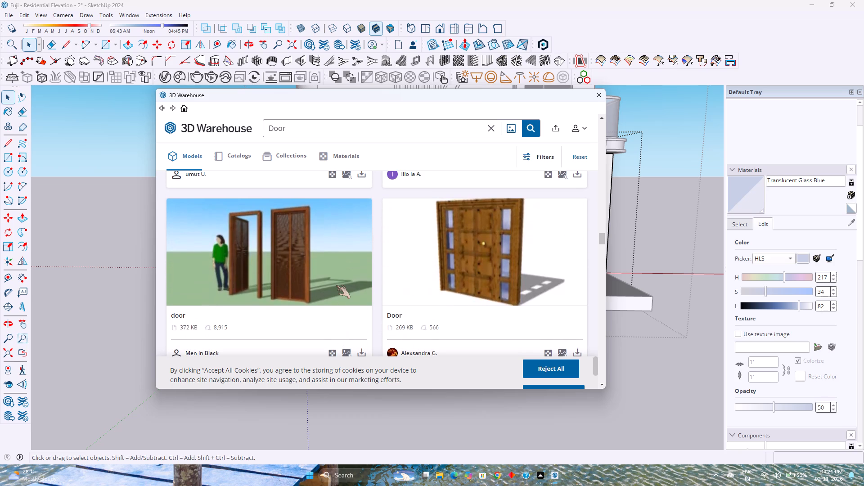
pyautogui.scroll(-9, 336, 285)
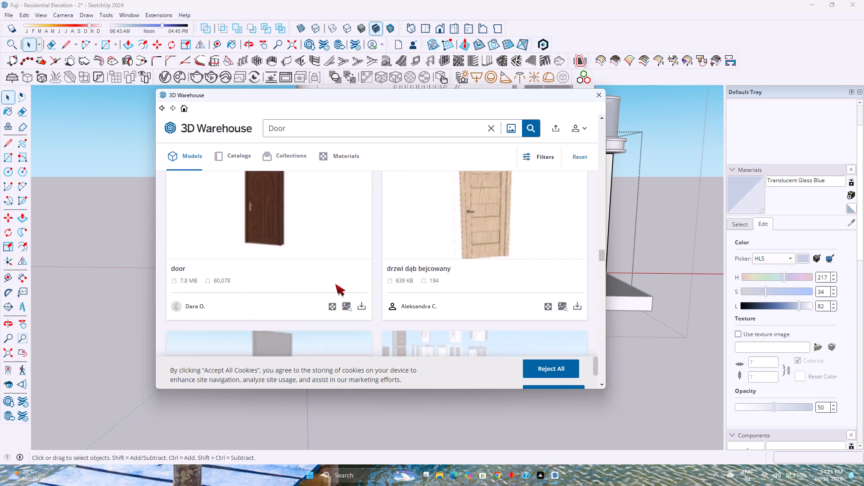
pyautogui.scroll(-2, 335, 284)
pyautogui.scroll(5, 335, 284)
pyautogui.scroll(-3, 335, 284)
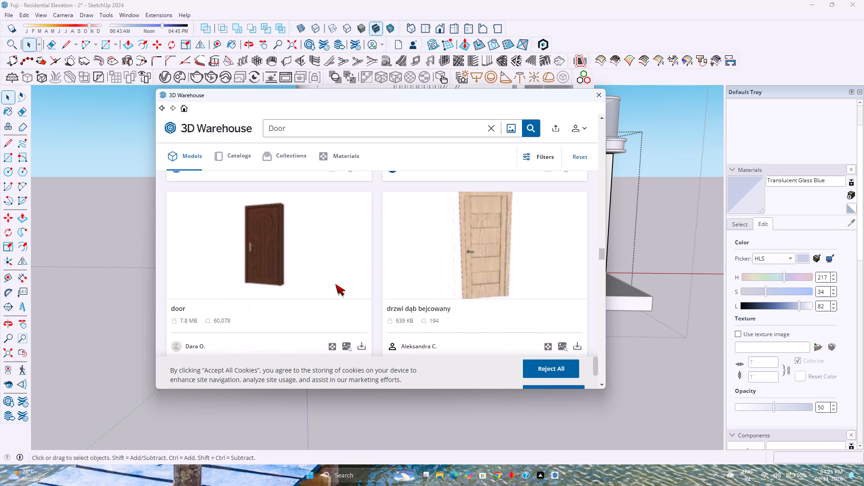
pyautogui.scroll(-10, 335, 284)
pyautogui.scroll(3, 335, 284)
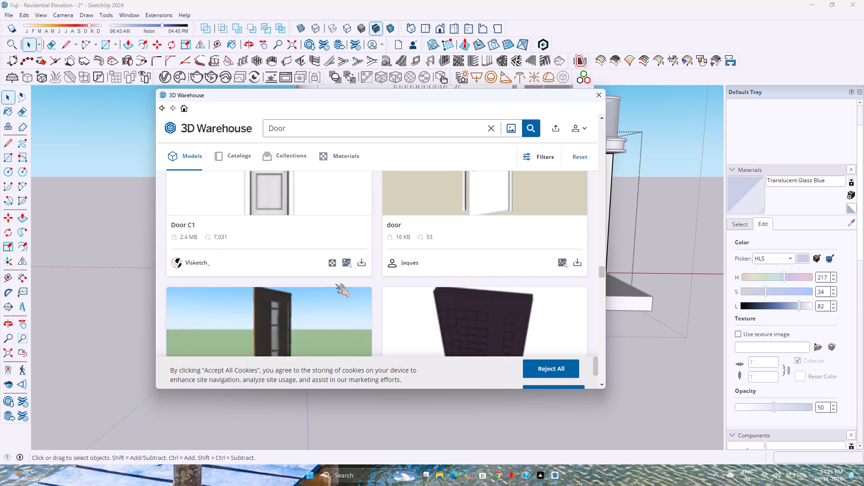
pyautogui.scroll(-6, 335, 284)
pyautogui.scroll(2, 335, 284)
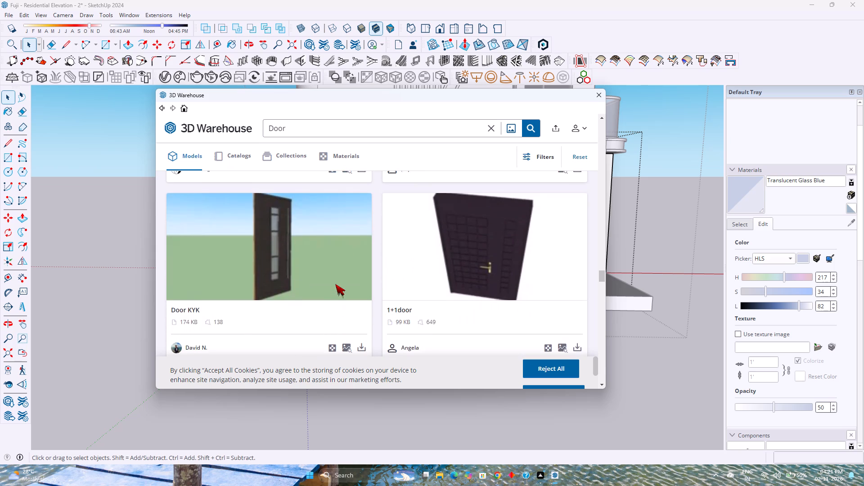
pyautogui.scroll(-1, 335, 284)
pyautogui.scroll(1, 335, 284)
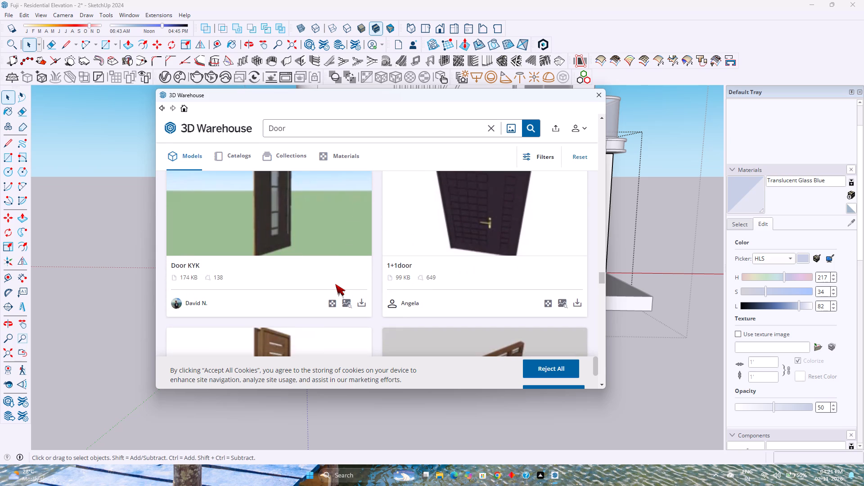
pyautogui.scroll(1, 335, 284)
pyautogui.scroll(-3, 335, 284)
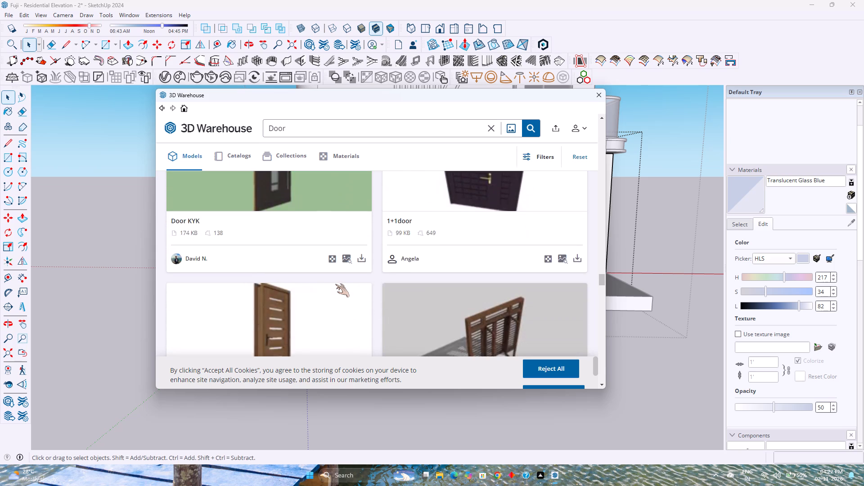
pyautogui.scroll(-5, 335, 284)
pyautogui.scroll(3, 335, 284)
pyautogui.scroll(-1, 335, 284)
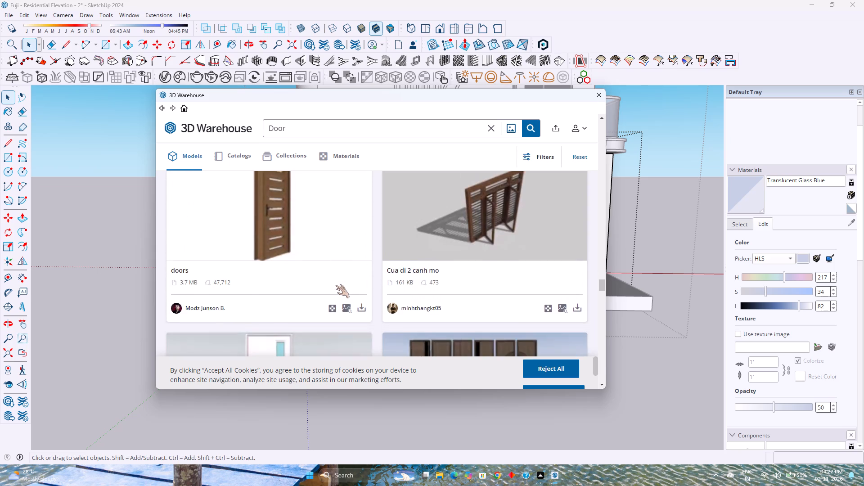
pyautogui.scroll(-9, 335, 285)
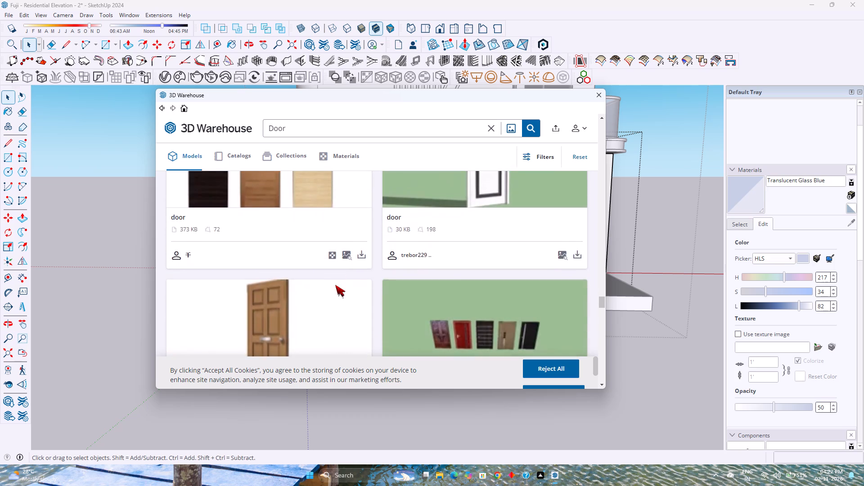
pyautogui.scroll(-8, 335, 285)
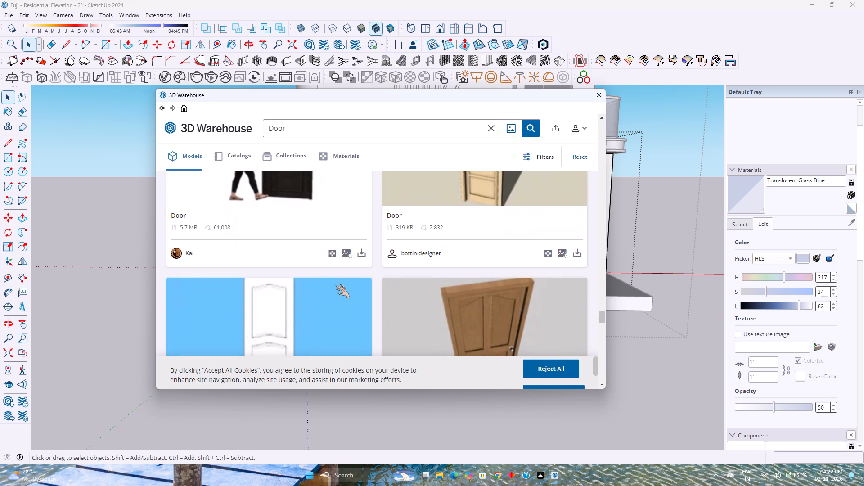
pyautogui.scroll(-2, 335, 285)
pyautogui.scroll(2, 335, 285)
pyautogui.scroll(-2, 335, 285)
pyautogui.scroll(6, 335, 285)
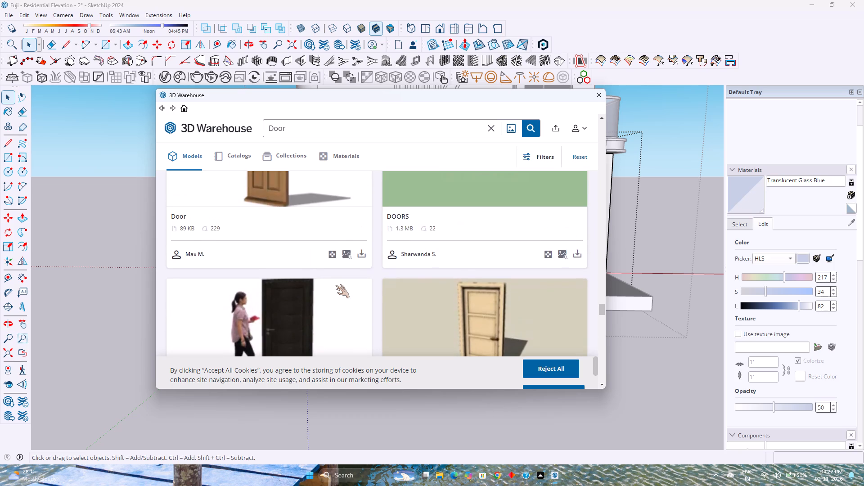
pyautogui.scroll(-12, 335, 285)
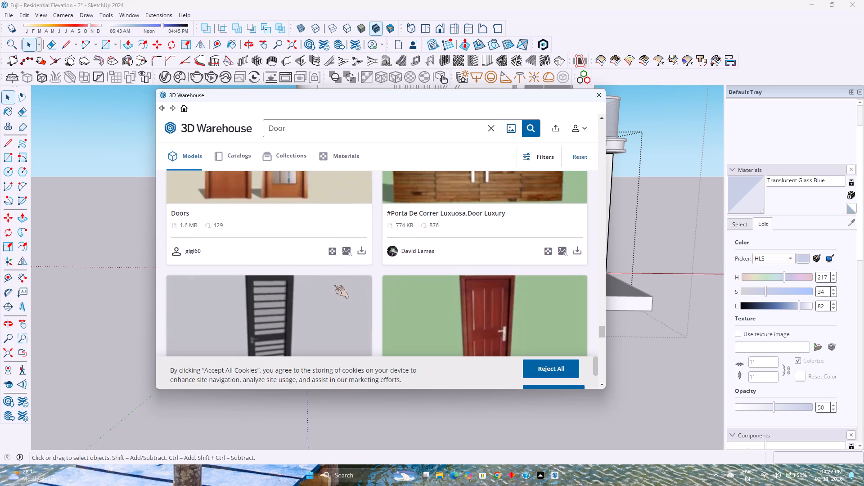
pyautogui.scroll(-11, 334, 285)
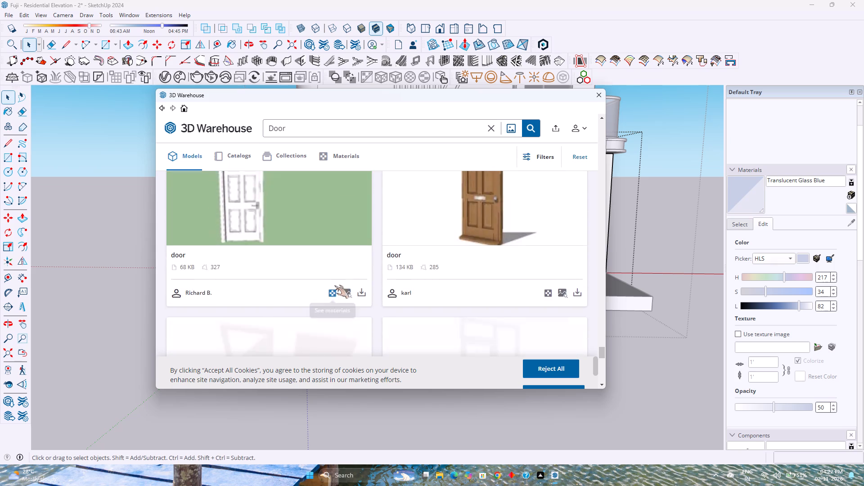
pyautogui.scroll(-4, 334, 285)
pyautogui.scroll(4, 334, 285)
pyautogui.scroll(-6, 334, 285)
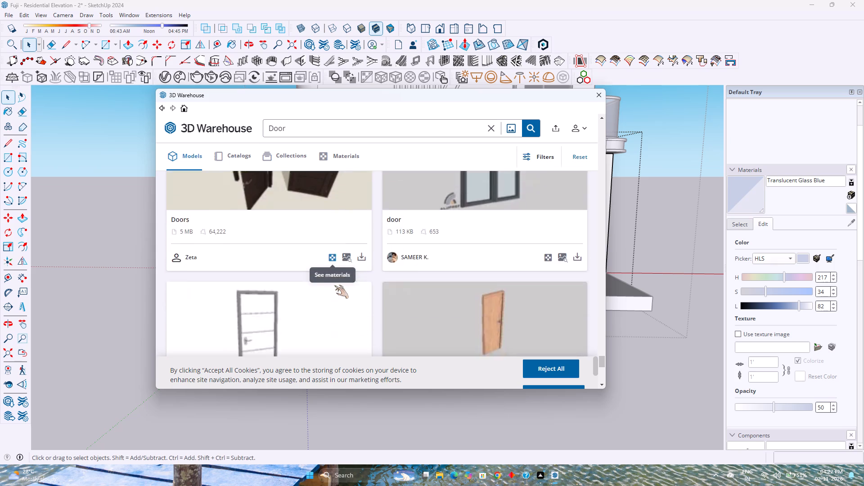
pyautogui.scroll(-10, 334, 285)
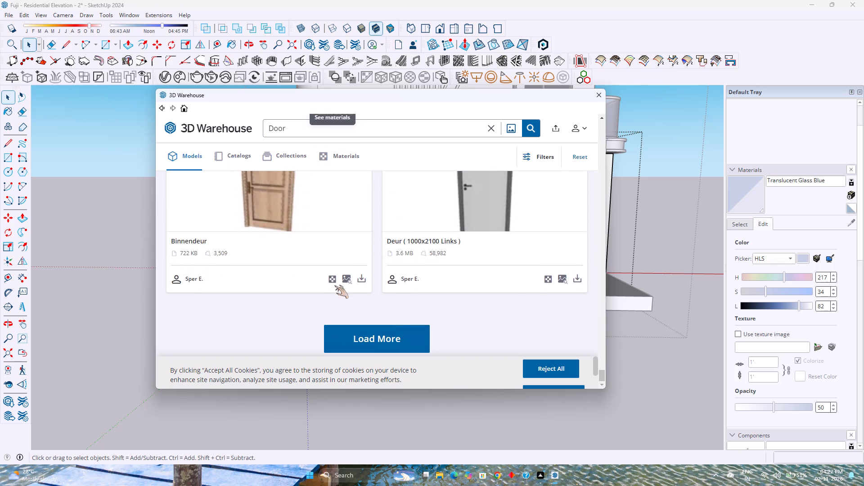
# Load more "Door" results and browse them for a door suited to the ground-floor entrance.
pyautogui.click(364, 335)
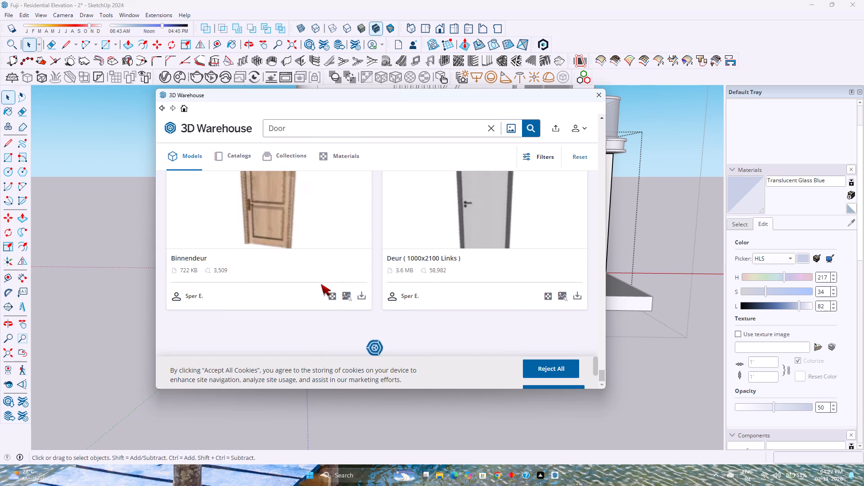
pyautogui.scroll(-4, 323, 284)
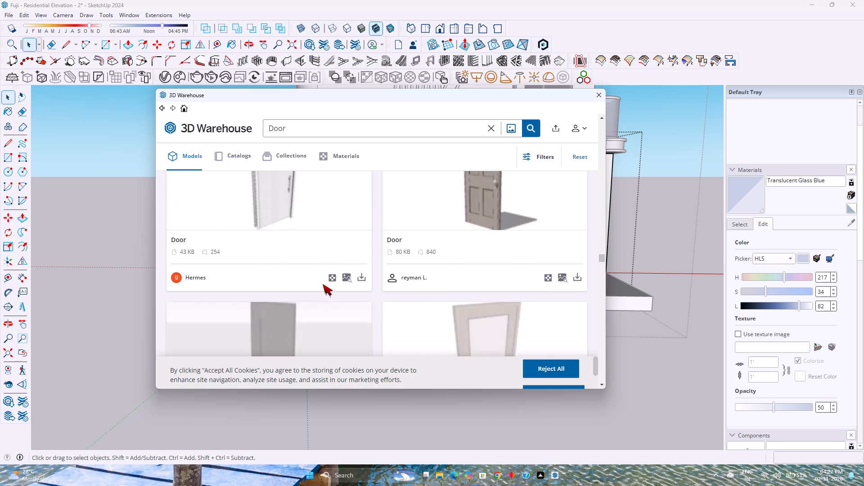
pyautogui.scroll(-10, 323, 284)
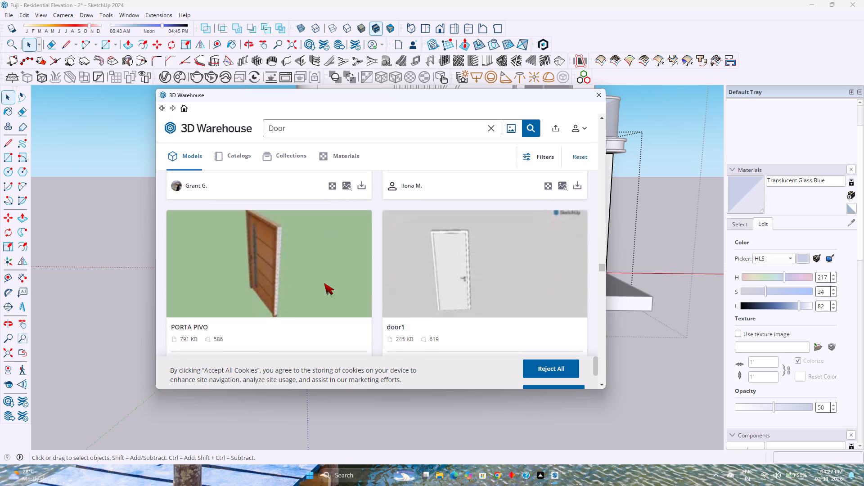
pyautogui.scroll(4, 324, 283)
pyautogui.scroll(-7, 324, 283)
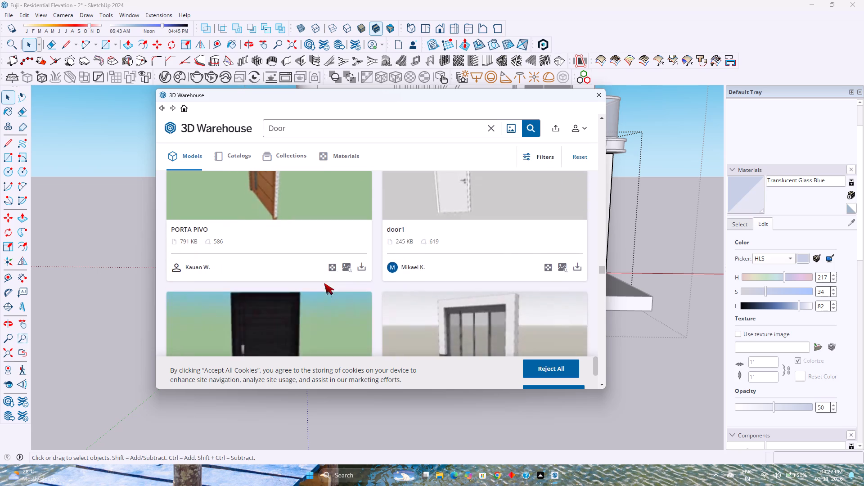
pyautogui.scroll(-10, 324, 283)
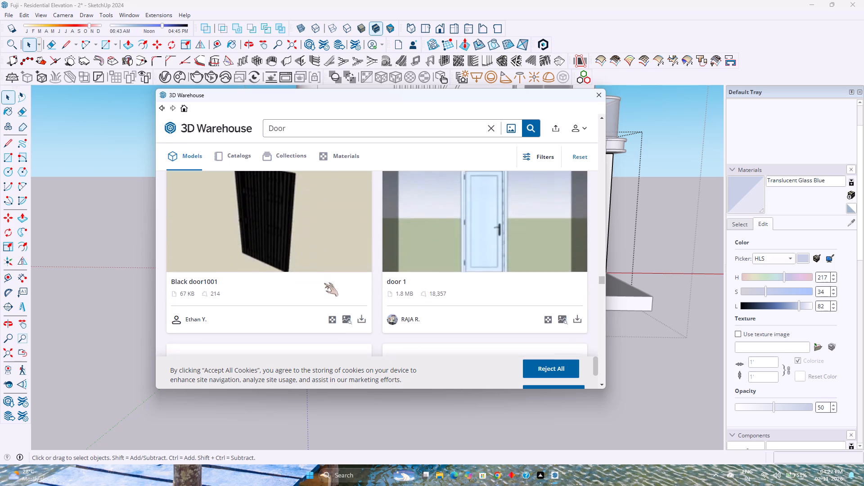
pyautogui.scroll(-10, 333, 280)
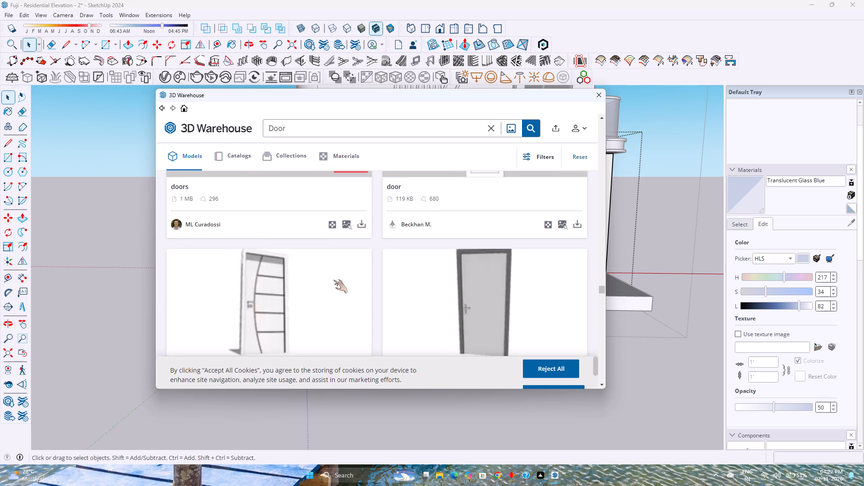
pyautogui.scroll(4, 333, 280)
pyautogui.scroll(-4, 333, 280)
pyautogui.scroll(1, 333, 280)
pyautogui.scroll(-3, 333, 280)
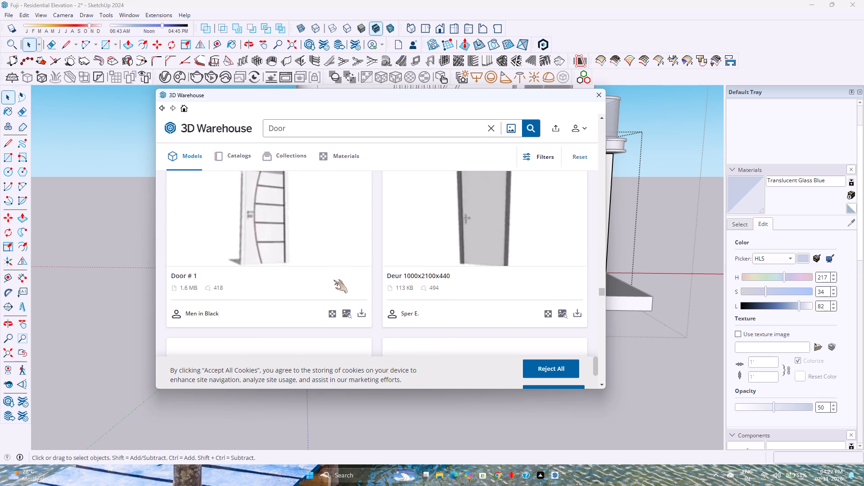
pyautogui.scroll(-10, 333, 280)
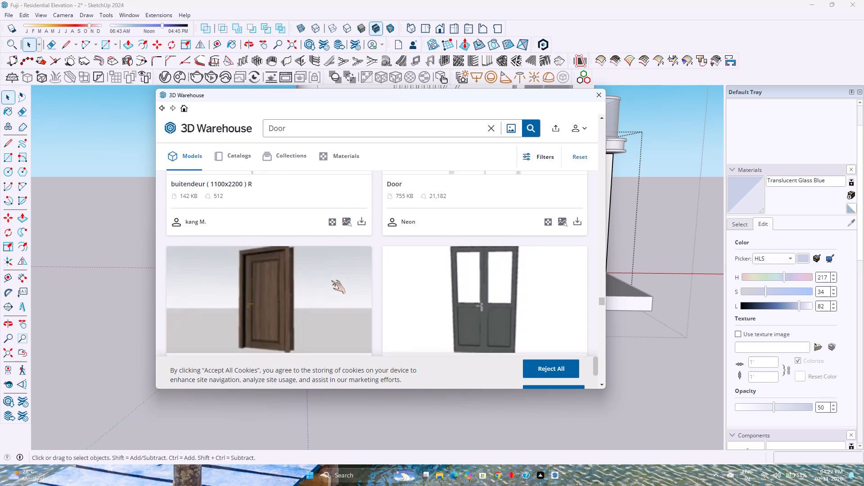
pyautogui.scroll(-18, 331, 280)
pyautogui.scroll(4, 335, 279)
pyautogui.scroll(-9, 335, 279)
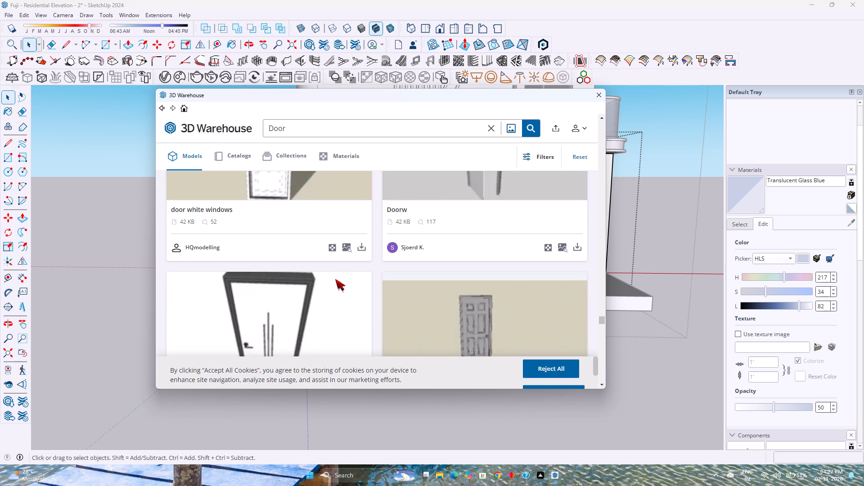
pyautogui.scroll(-6, 341, 281)
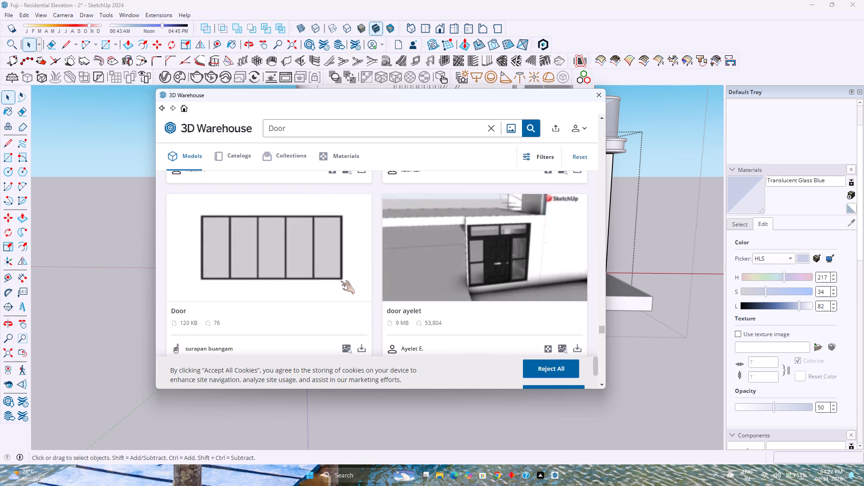
pyautogui.scroll(-9, 341, 281)
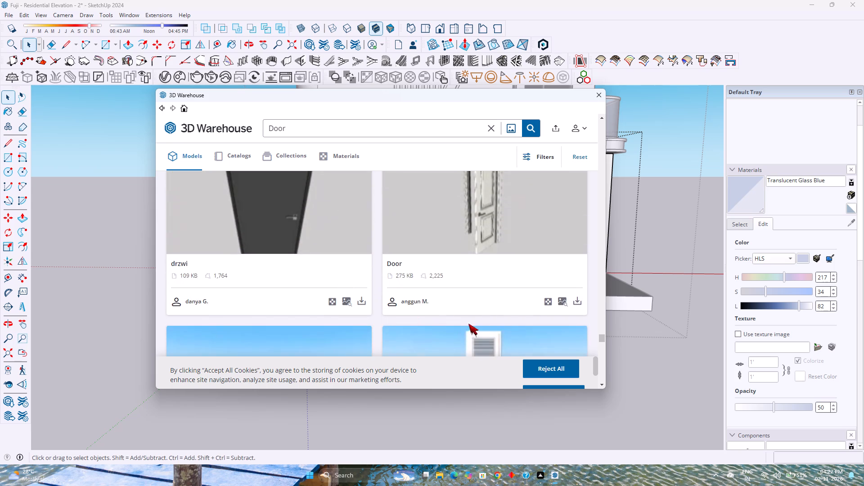
pyautogui.scroll(-4, 394, 297)
pyautogui.scroll(-3, 439, 308)
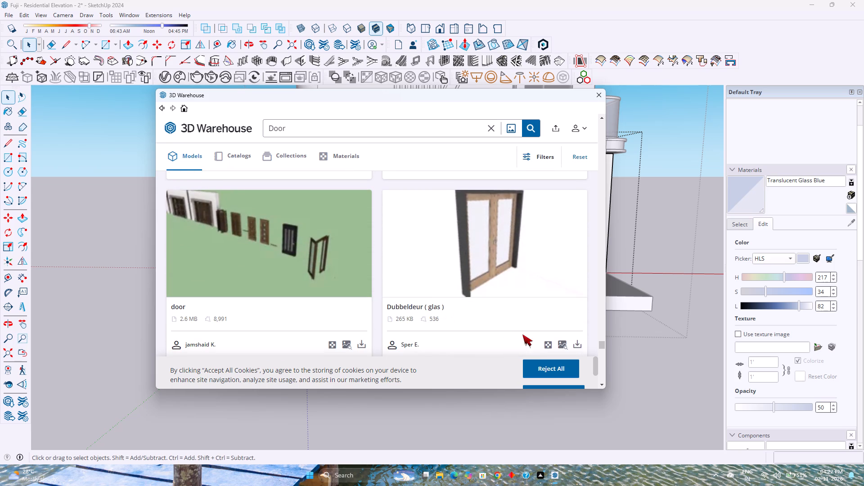
# Return to the start of the "Door" results and re-examine the wooden and modern doors for the entrance.
pyautogui.moveTo(600, 343); pyautogui.dragTo(606, 159)
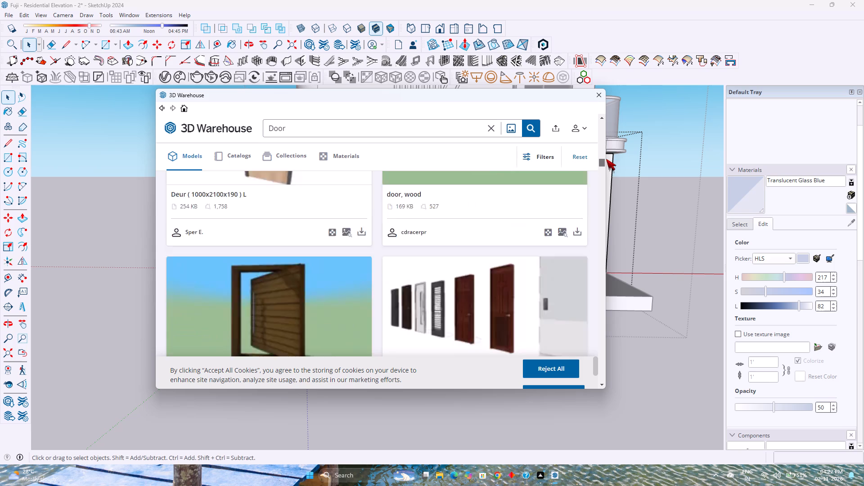
pyautogui.moveTo(606, 159); pyautogui.dragTo(610, 128)
pyautogui.scroll(-2, 367, 319)
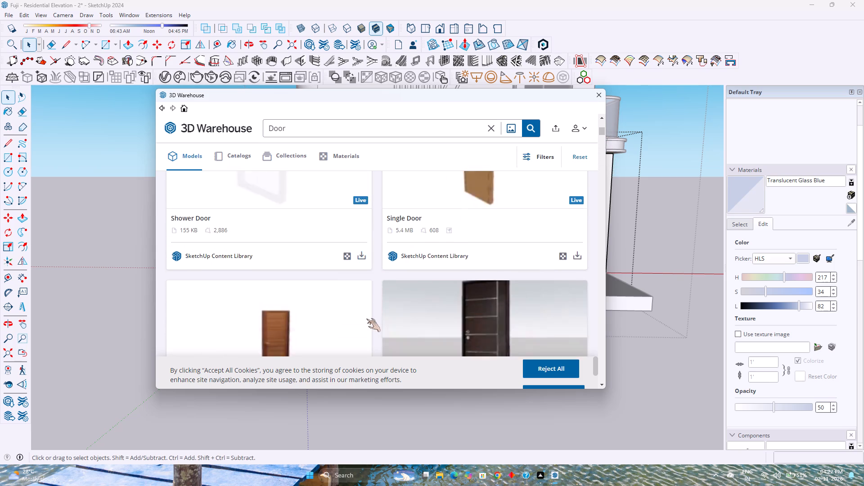
pyautogui.scroll(-10, 366, 319)
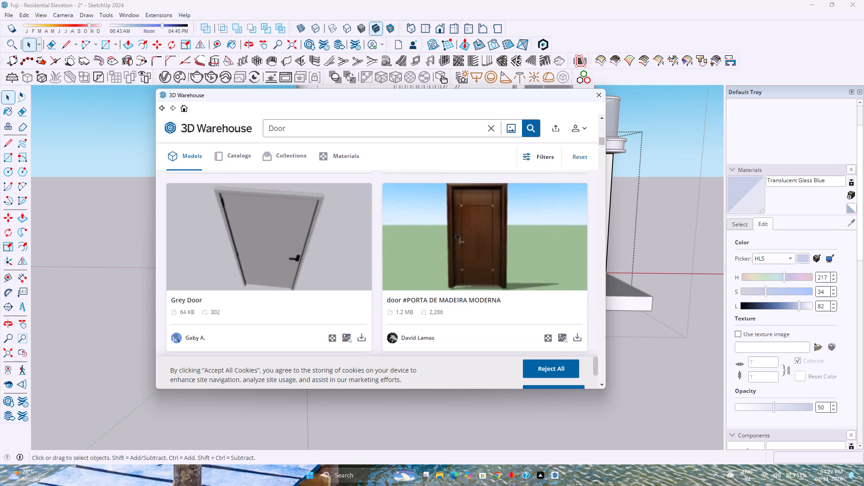
pyautogui.scroll(-1, 402, 320)
pyautogui.scroll(5, 459, 278)
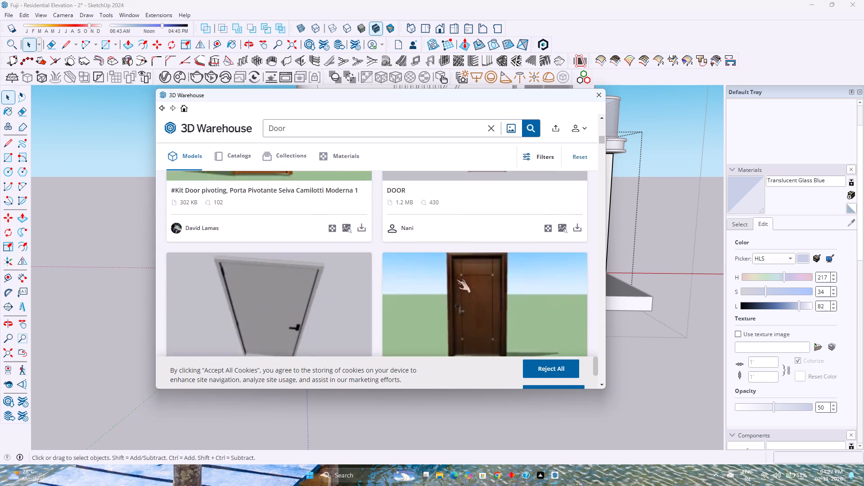
pyautogui.scroll(1, 456, 279)
pyautogui.scroll(-3, 461, 287)
pyautogui.scroll(3, 461, 287)
pyautogui.scroll(-1, 461, 288)
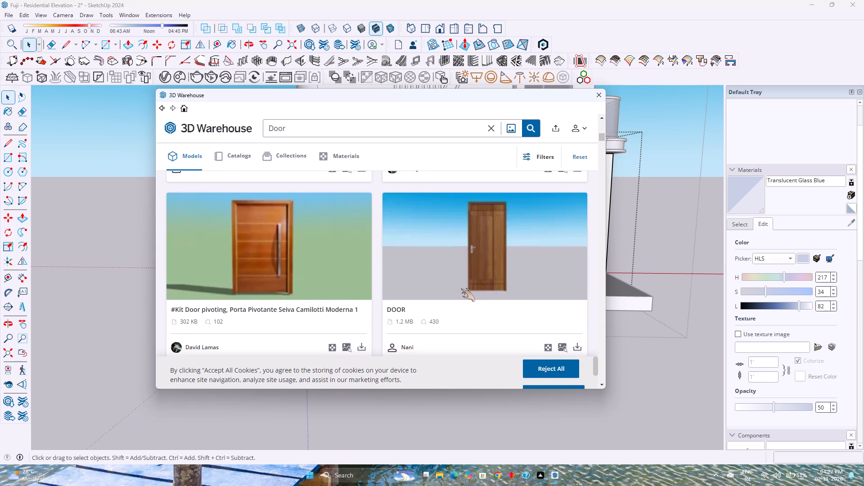
pyautogui.scroll(-9, 461, 288)
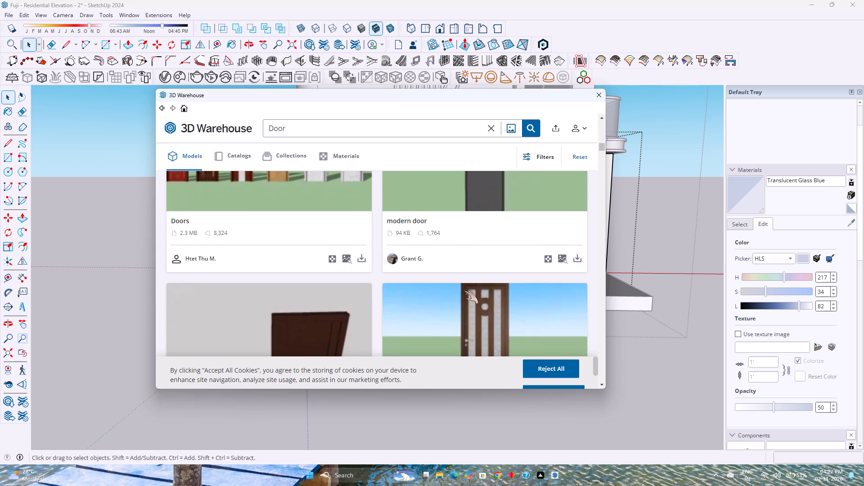
pyautogui.scroll(-5, 464, 290)
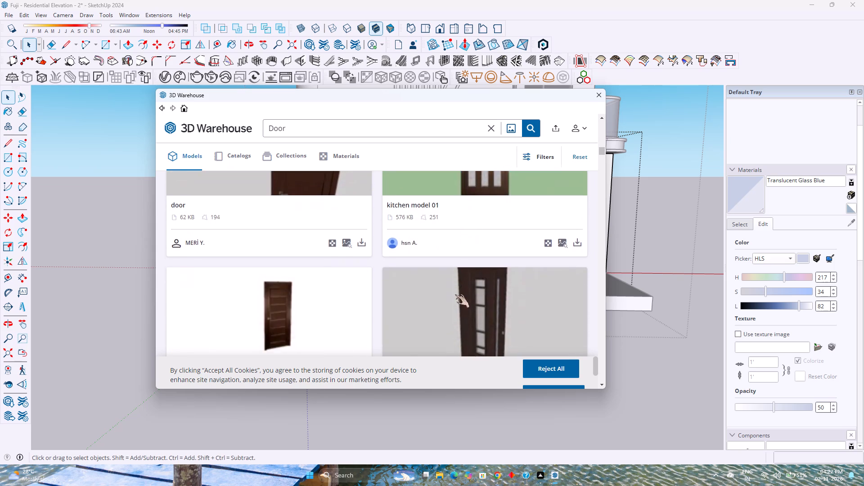
pyautogui.scroll(-1, 455, 294)
pyautogui.scroll(18, 455, 294)
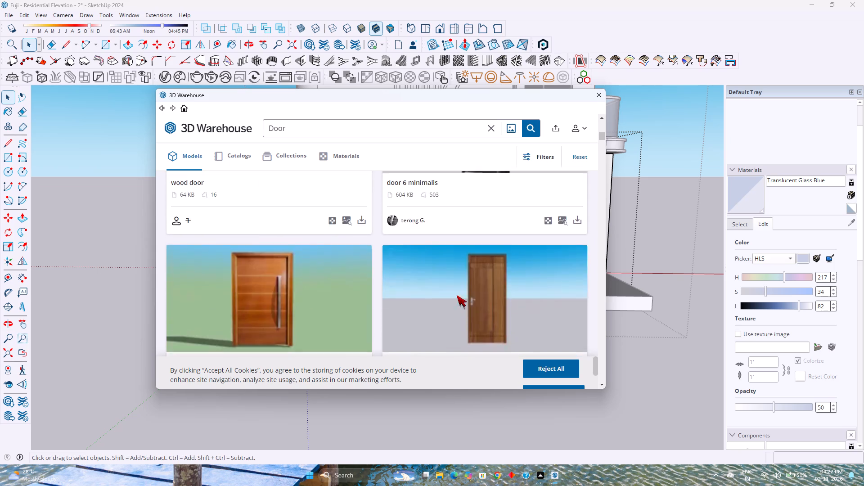
pyautogui.scroll(13, 457, 295)
pyautogui.scroll(-7, 457, 295)
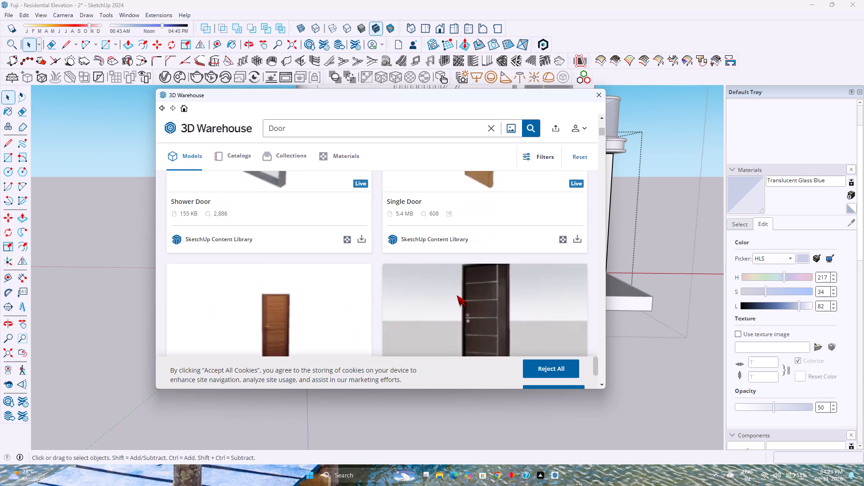
pyautogui.scroll(-3, 457, 295)
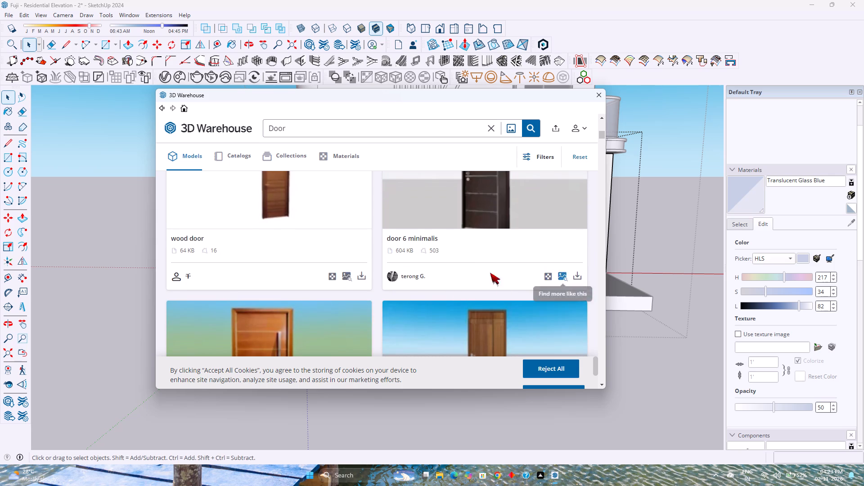
pyautogui.scroll(-10, 333, 272)
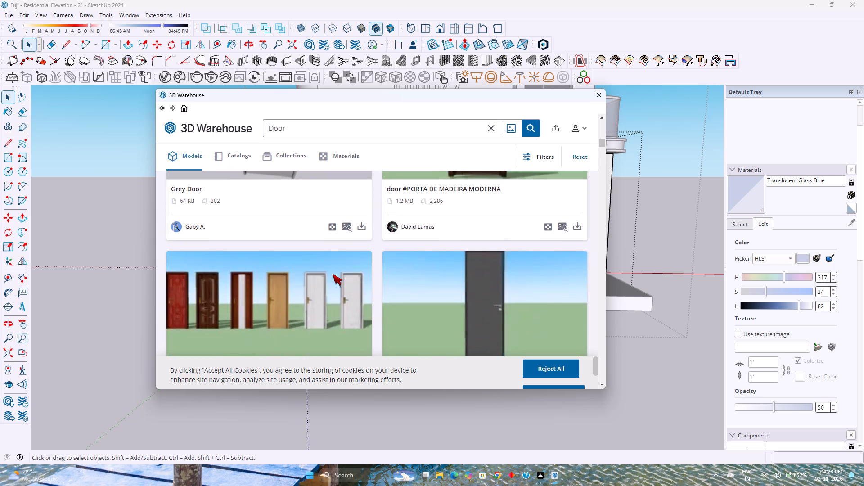
pyautogui.scroll(-5, 333, 274)
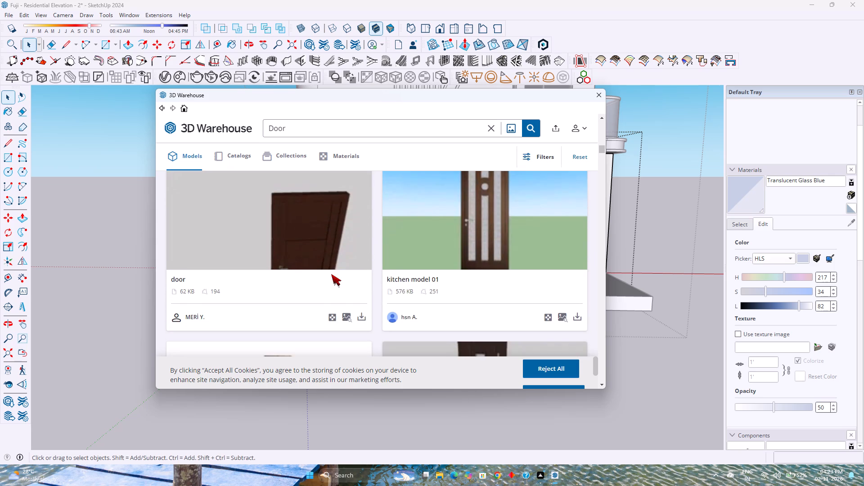
pyautogui.scroll(-6, 333, 278)
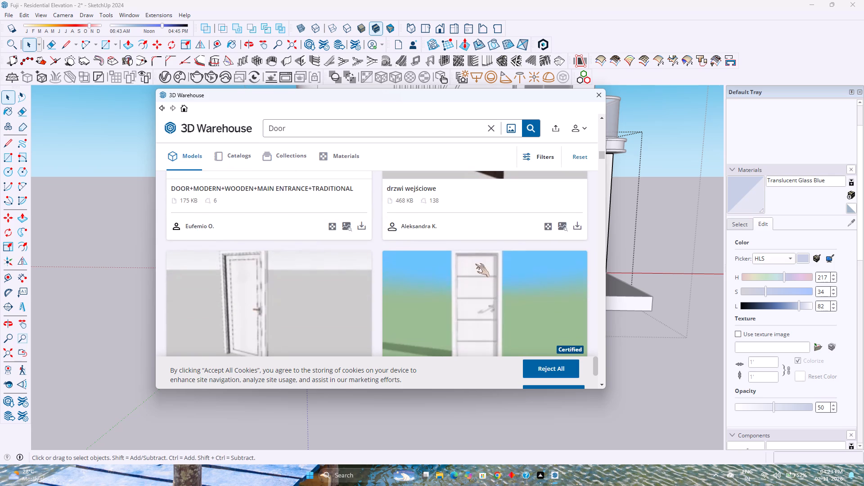
pyautogui.scroll(3, 441, 280)
pyautogui.scroll(-3, 441, 280)
pyautogui.scroll(3, 437, 283)
pyautogui.scroll(-5, 437, 283)
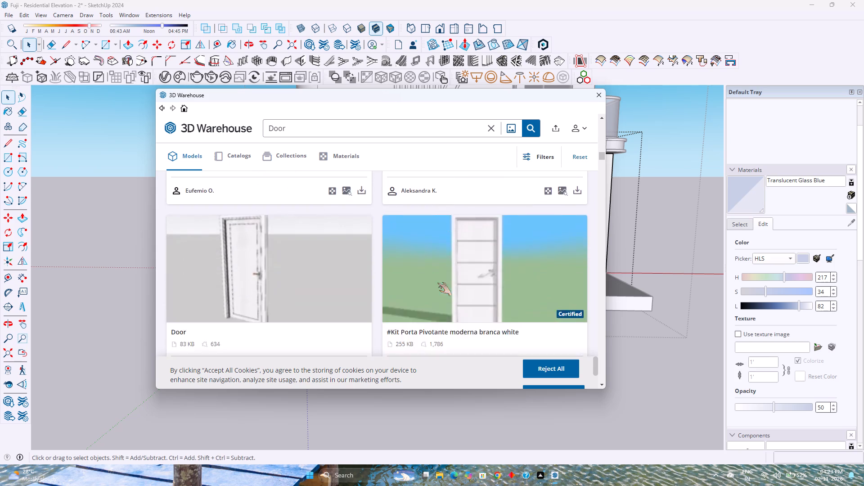
pyautogui.scroll(-9, 437, 283)
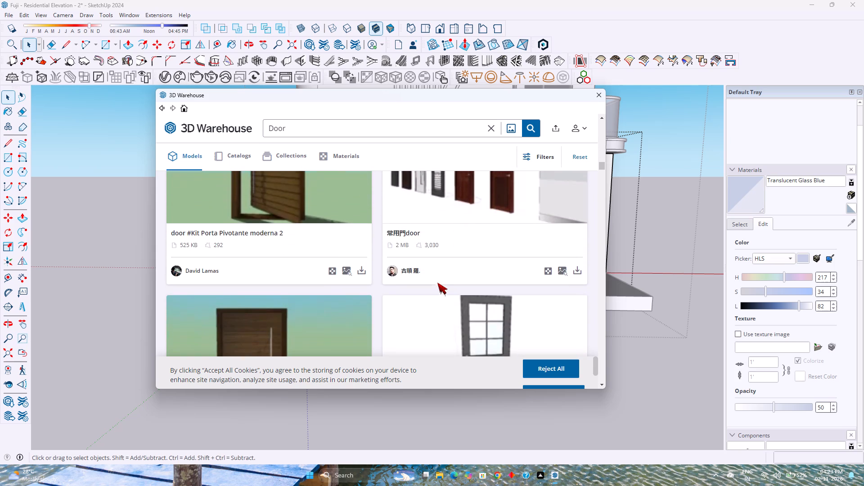
pyautogui.scroll(-5, 434, 283)
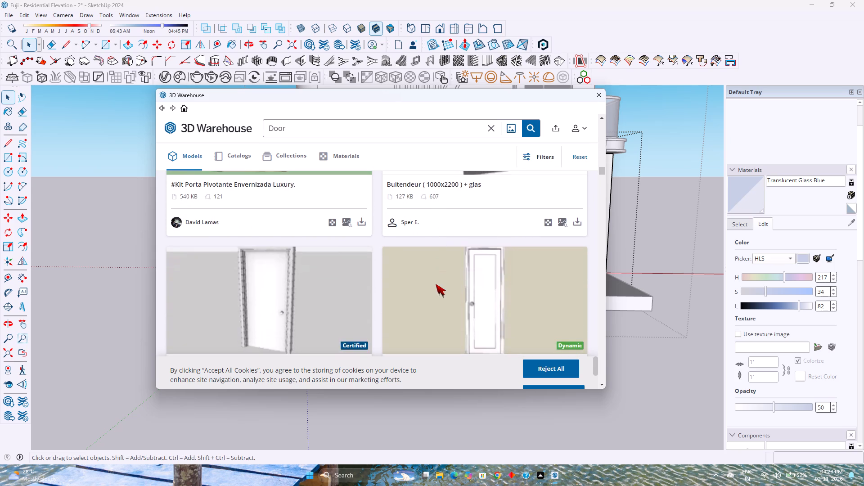
pyautogui.scroll(-12, 436, 284)
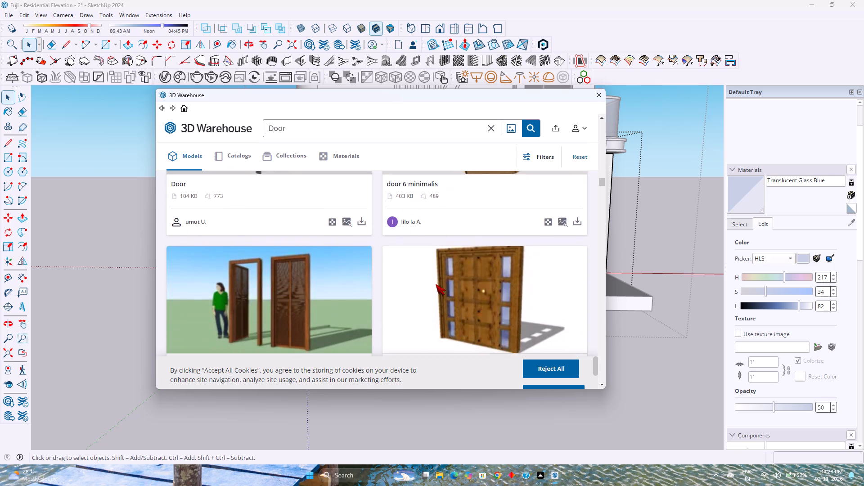
pyautogui.scroll(-8, 436, 284)
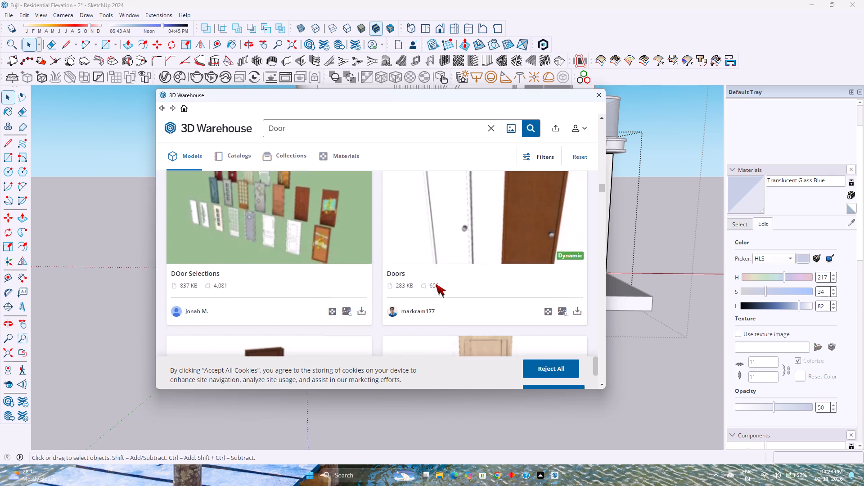
pyautogui.scroll(-6, 436, 284)
pyautogui.scroll(6, 332, 288)
pyautogui.scroll(-1, 319, 286)
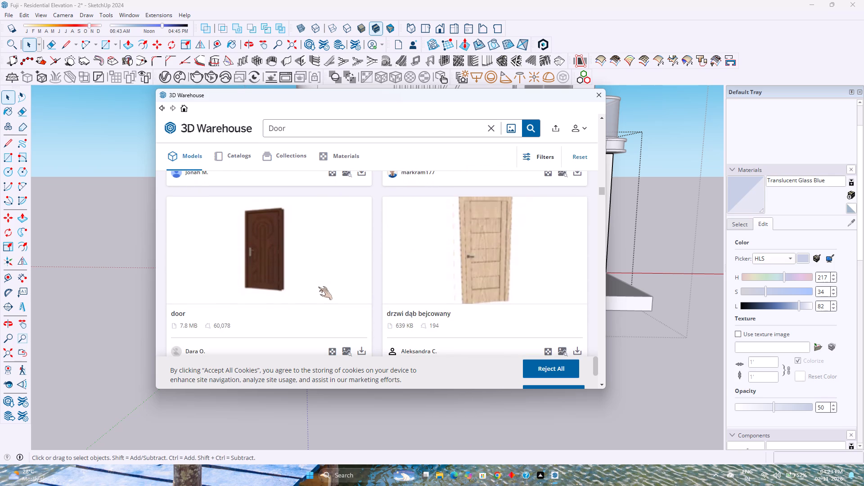
# Load the dark brown wooden "door" (7.8 MB) from the 3D Warehouse directly into the model.
pyautogui.scroll(-2, 321, 295)
pyautogui.click(364, 266)
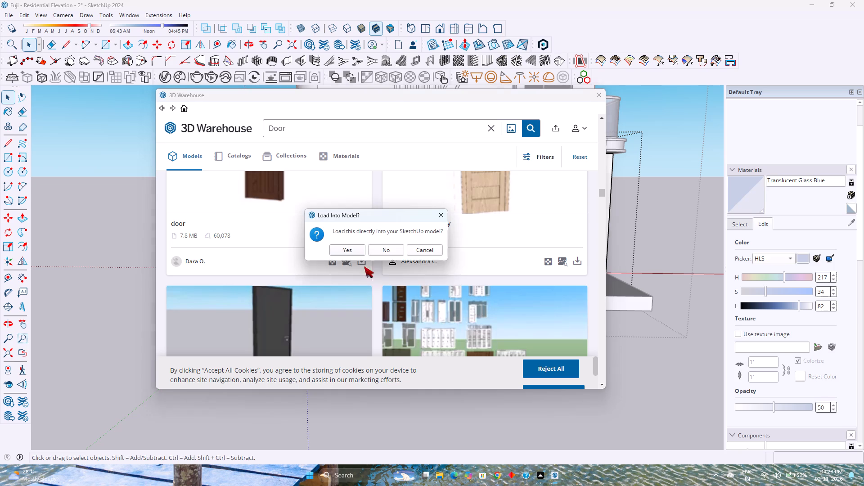
pyautogui.click(342, 252)
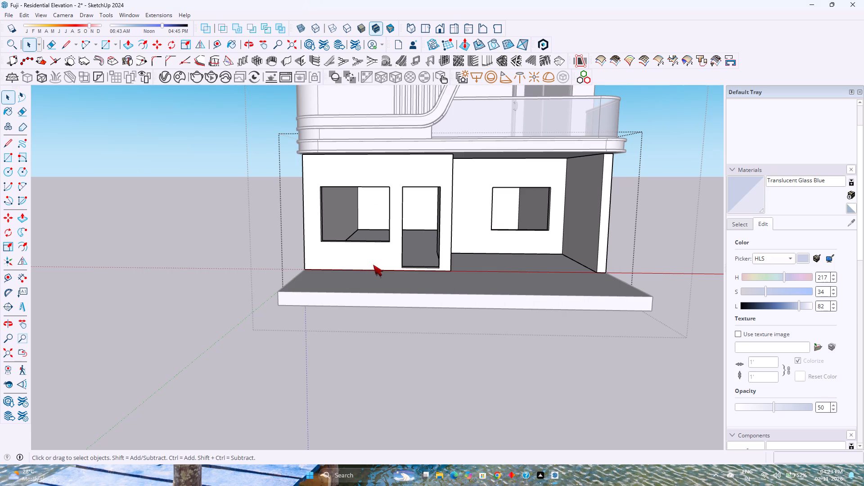
# Place the dark brown wooden door component on open ground away from the building.
pyautogui.scroll(6, 409, 256)
pyautogui.moveTo(409, 257); pyautogui.dragTo(376, 321, button='middle')
pyautogui.middleClick(376, 321)
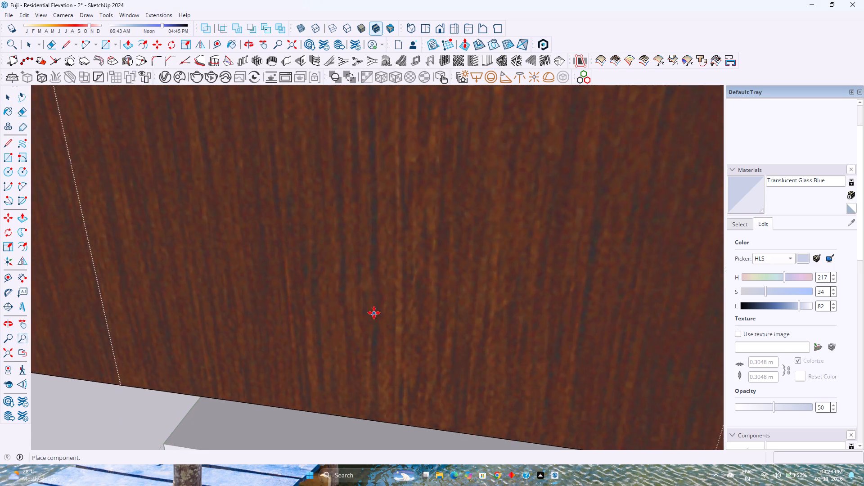
pyautogui.scroll(-15, 374, 313)
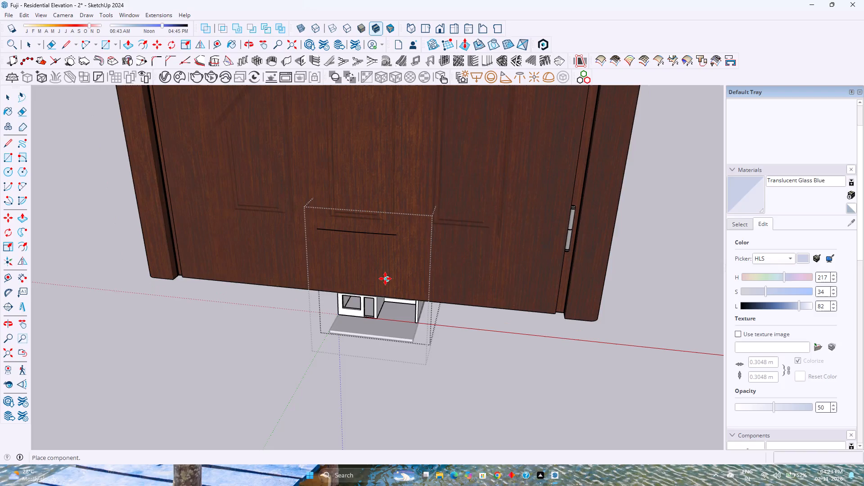
pyautogui.scroll(-9, 385, 279)
pyautogui.scroll(-1, 366, 348)
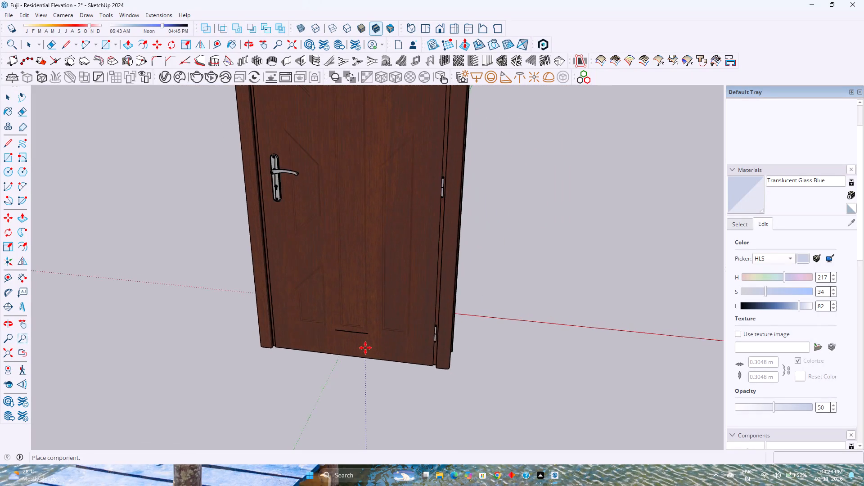
pyautogui.scroll(-2, 365, 348)
pyautogui.moveTo(373, 349); pyautogui.dragTo(0, 350, button='middle')
pyautogui.middleClick(0, 350)
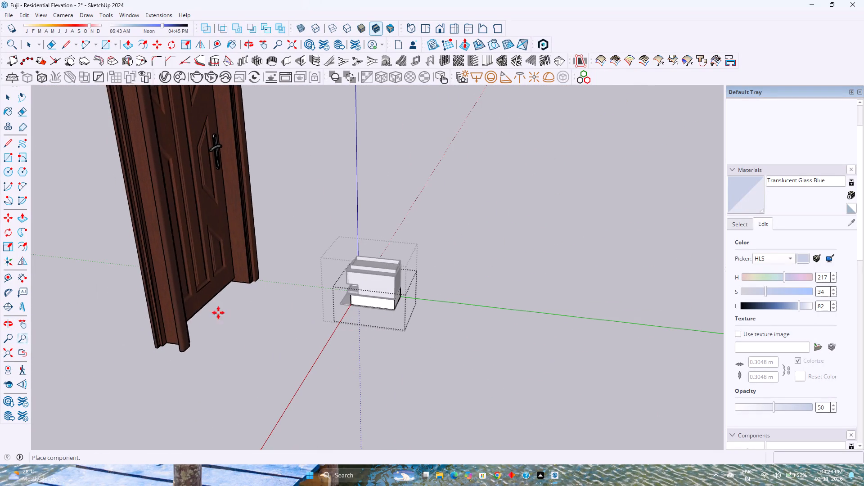
pyautogui.moveTo(247, 331); pyautogui.dragTo(246, 337, button='middle')
pyautogui.middleClick(245, 340)
pyautogui.moveTo(244, 343); pyautogui.dragTo(260, 370, button='middle')
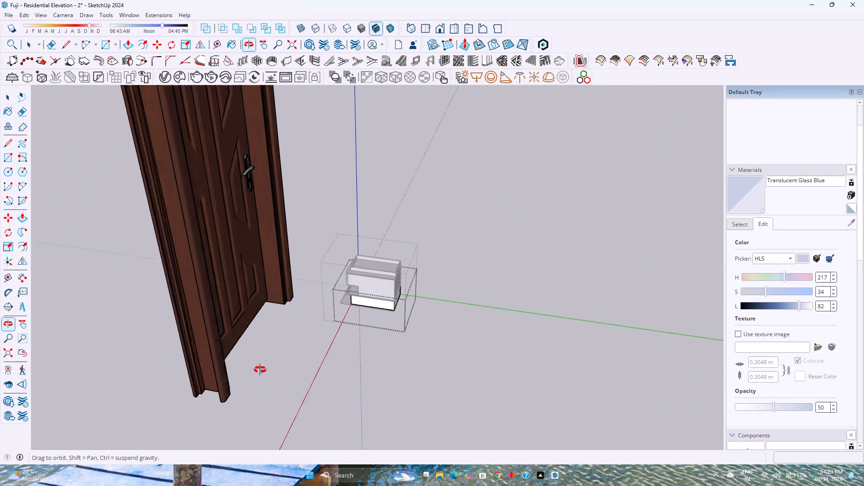
pyautogui.moveTo(260, 370); pyautogui.dragTo(189, 367, button='middle')
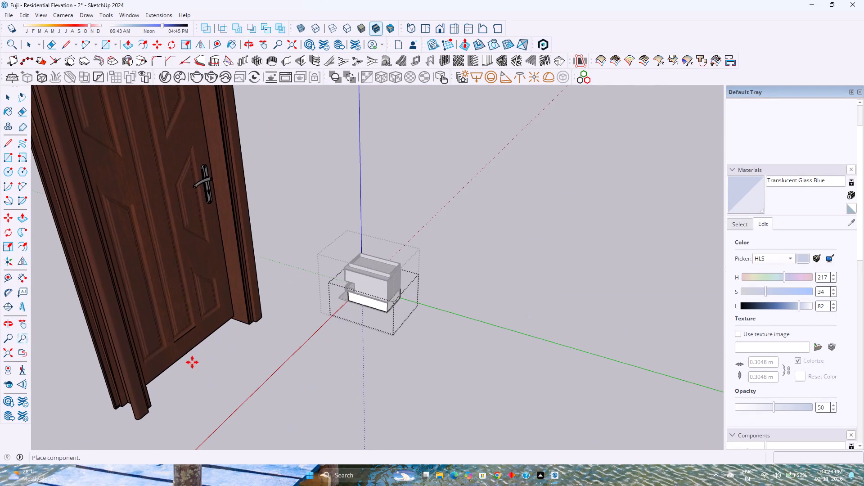
pyautogui.click(197, 360)
# Scale the oversized door down uniformly in two passes, the second by a factor of about 0.11.
pyautogui.scroll(-3, 210, 353)
pyautogui.moveTo(210, 353); pyautogui.dragTo(288, 366, button='middle')
pyautogui.scroll(-3, 290, 362)
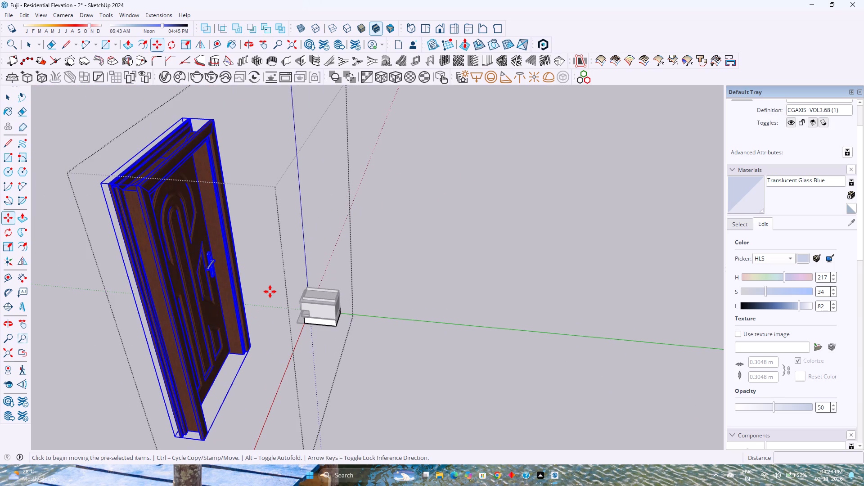
pyautogui.press('s')
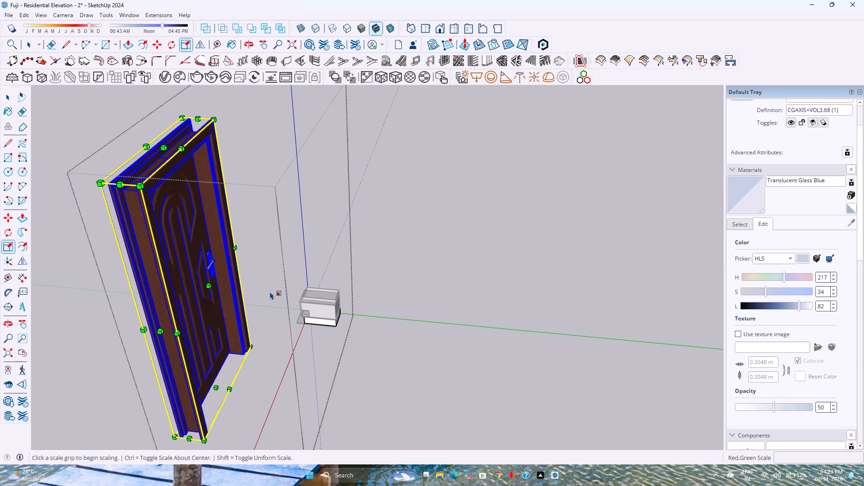
pyautogui.click(101, 184)
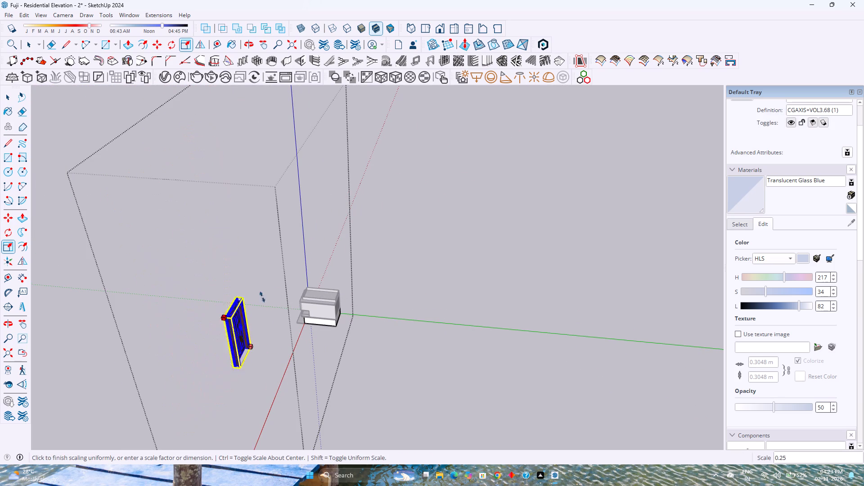
pyautogui.click(298, 326)
pyautogui.scroll(10, 270, 334)
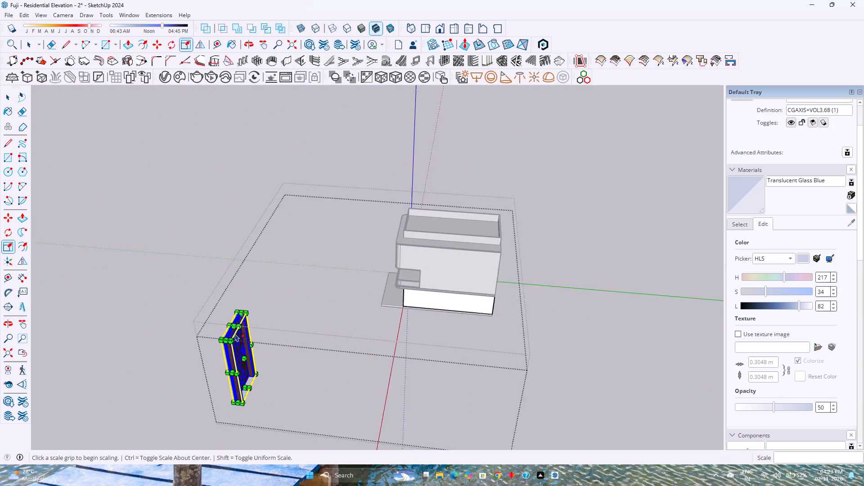
pyautogui.scroll(6, 235, 333)
pyautogui.click(212, 342)
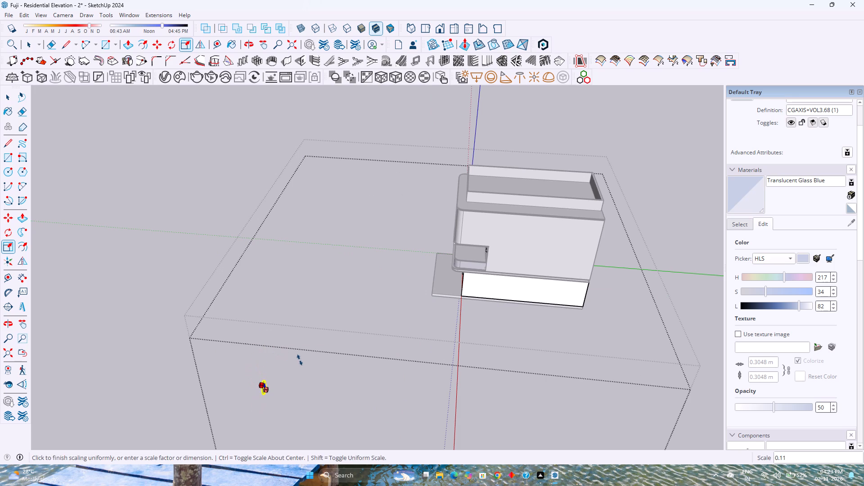
pyautogui.click(300, 360)
# Move the door by its bottom handle-side corner to the bottom corner of the ground-floor entrance opening, next to the window.
pyautogui.scroll(7, 278, 384)
pyautogui.moveTo(255, 400); pyautogui.dragTo(479, 320, button='middle')
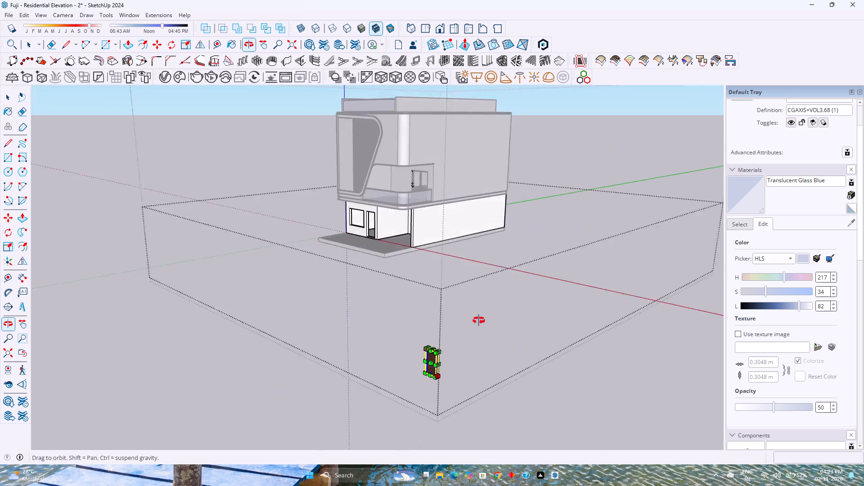
pyautogui.moveTo(479, 320); pyautogui.dragTo(538, 309, button='middle')
pyautogui.scroll(6, 464, 366)
pyautogui.moveTo(469, 364); pyautogui.dragTo(519, 362, button='middle')
pyautogui.middleClick(519, 362)
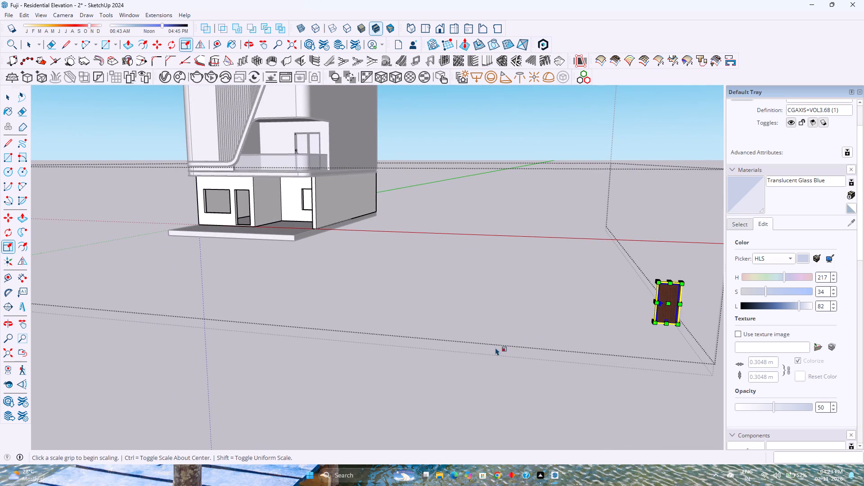
pyautogui.press('m')
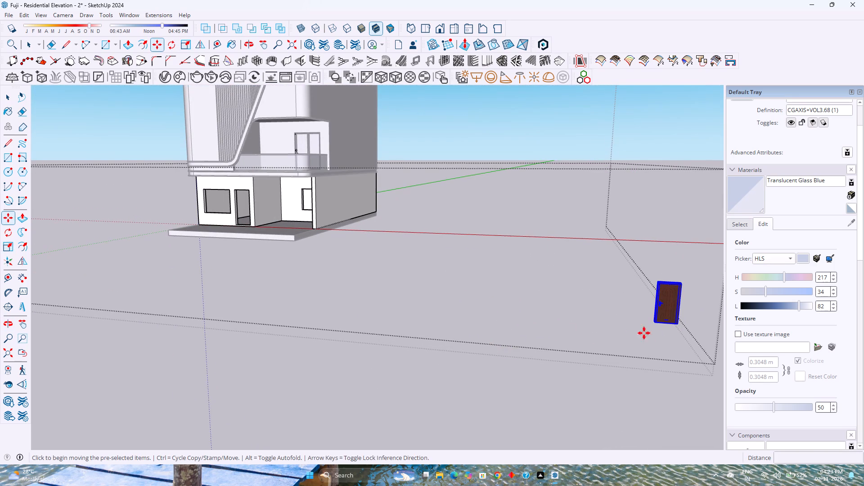
pyautogui.scroll(16, 666, 329)
pyautogui.moveTo(661, 326); pyautogui.dragTo(602, 354, button='middle')
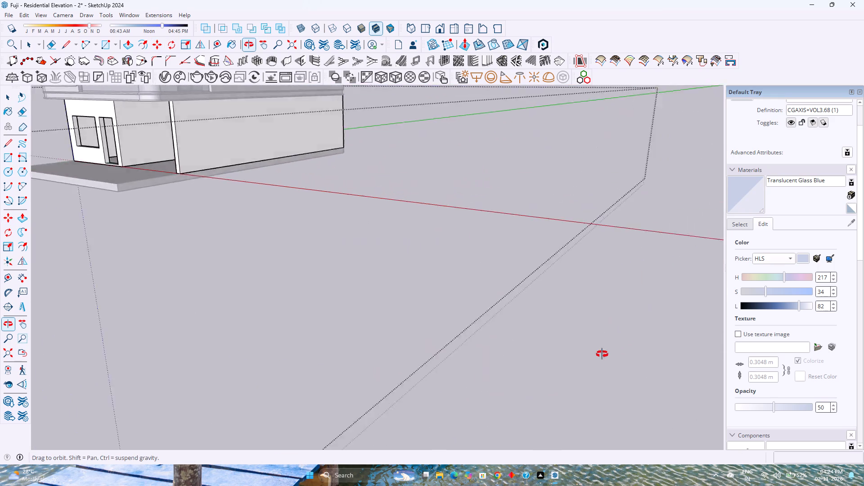
pyautogui.moveTo(602, 354); pyautogui.dragTo(645, 333, button='middle')
pyautogui.scroll(-2, 645, 333)
pyautogui.click(446, 387)
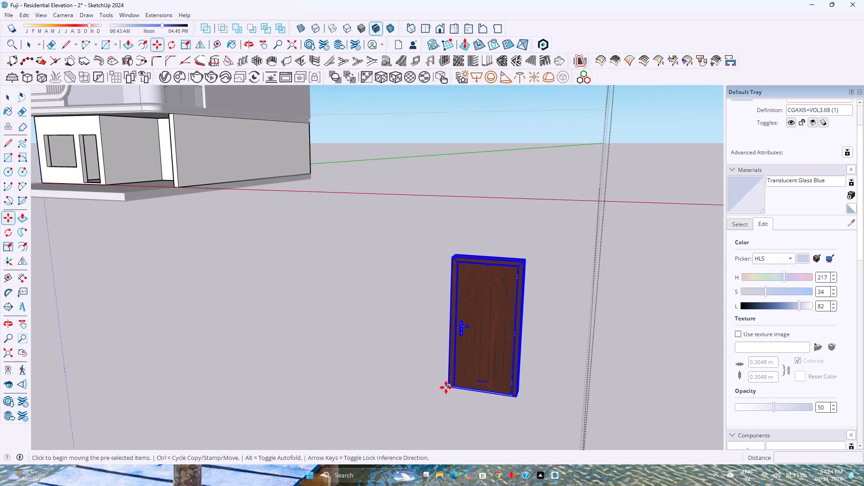
pyautogui.scroll(-4, 344, 365)
pyautogui.moveTo(81, 225); pyautogui.dragTo(279, 260, button='middle')
pyautogui.middleClick(279, 260)
pyautogui.scroll(-6, 282, 259)
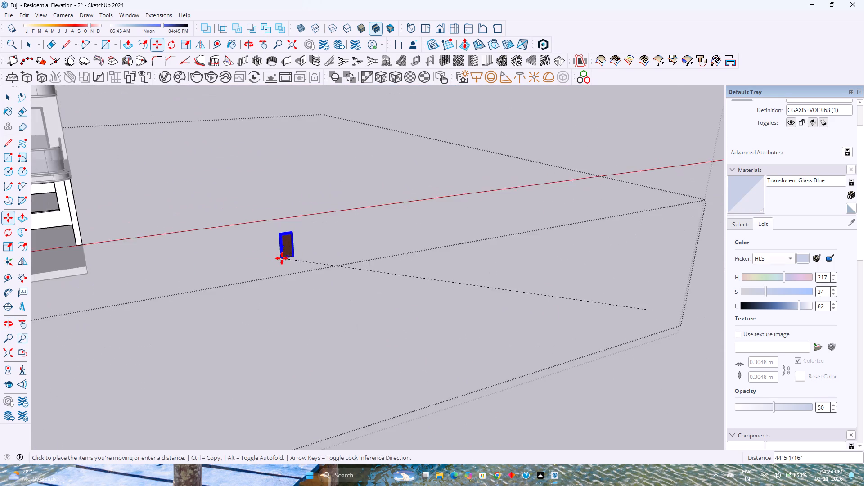
pyautogui.scroll(-7, 282, 258)
pyautogui.scroll(9, 130, 261)
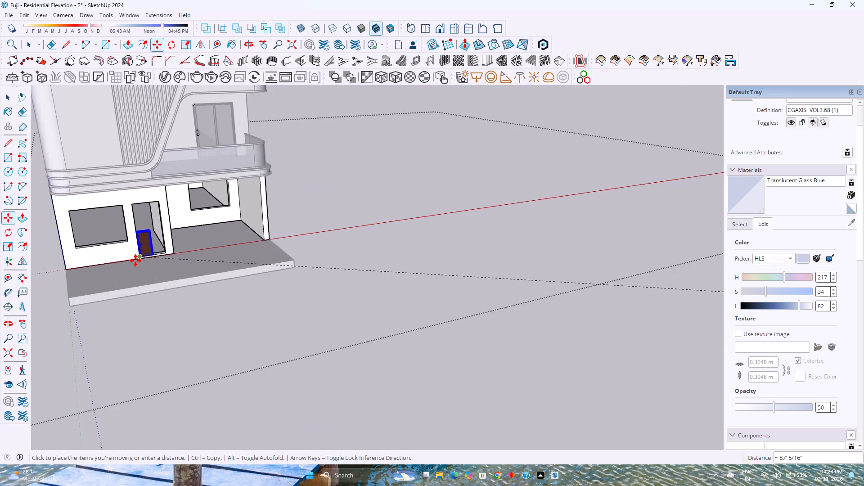
pyautogui.scroll(8, 135, 261)
pyautogui.click(144, 251)
# Scale the door up uniformly by about 1.75 from its bottom corner to nearly fill the entrance opening.
pyautogui.scroll(4, 151, 246)
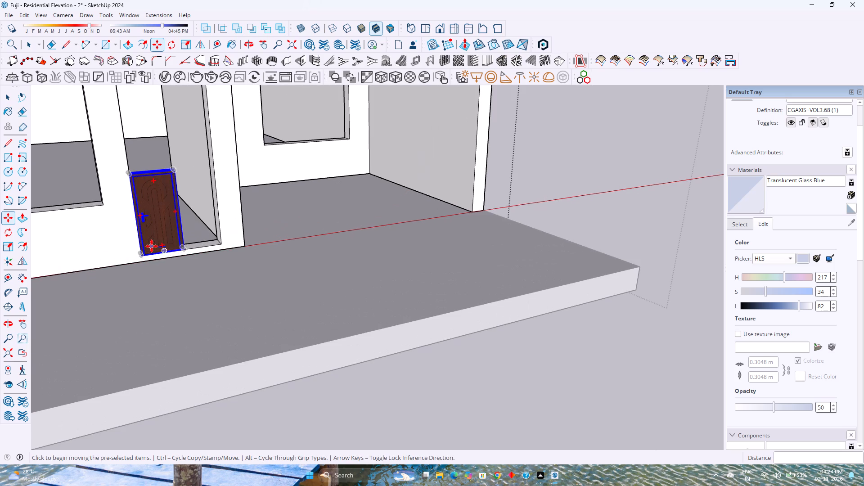
pyautogui.keyDown('shift'); pyautogui.moveTo(165, 252); pyautogui.dragTo(211, 323, button='middle'); pyautogui.keyUp('shift')
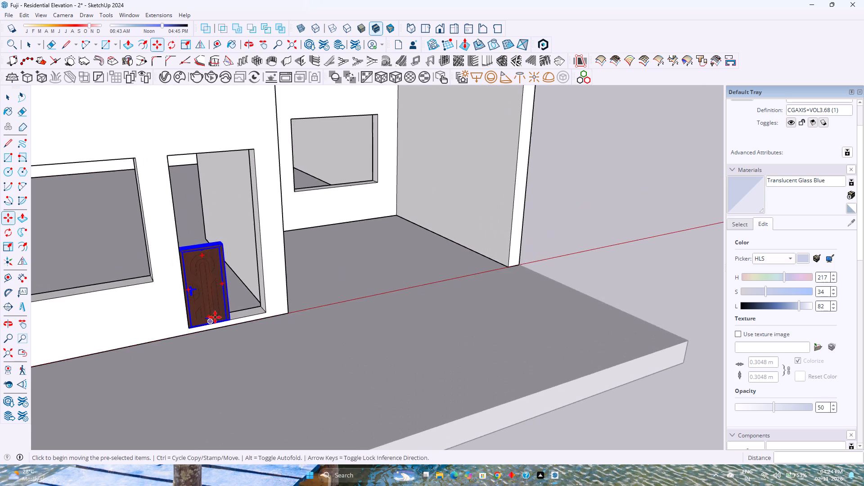
pyautogui.moveTo(215, 317); pyautogui.dragTo(141, 317, button='middle')
pyautogui.press('s')
pyautogui.scroll(3, 242, 210)
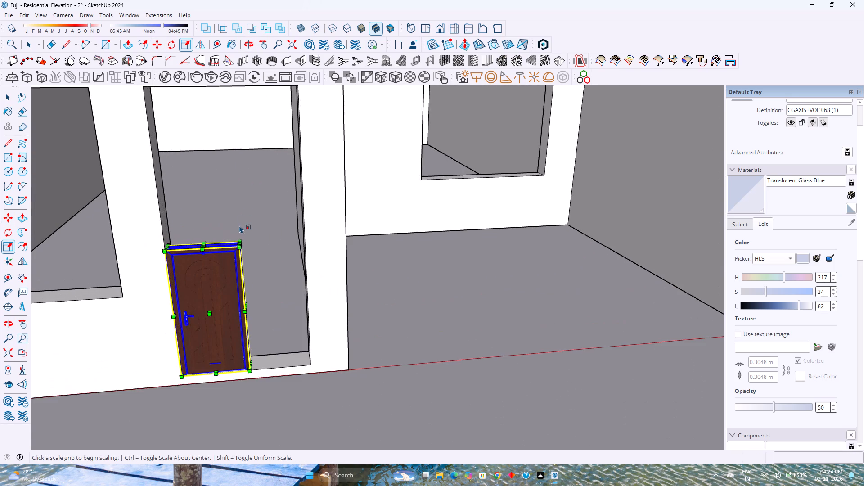
pyautogui.scroll(2, 239, 228)
pyautogui.click(242, 247)
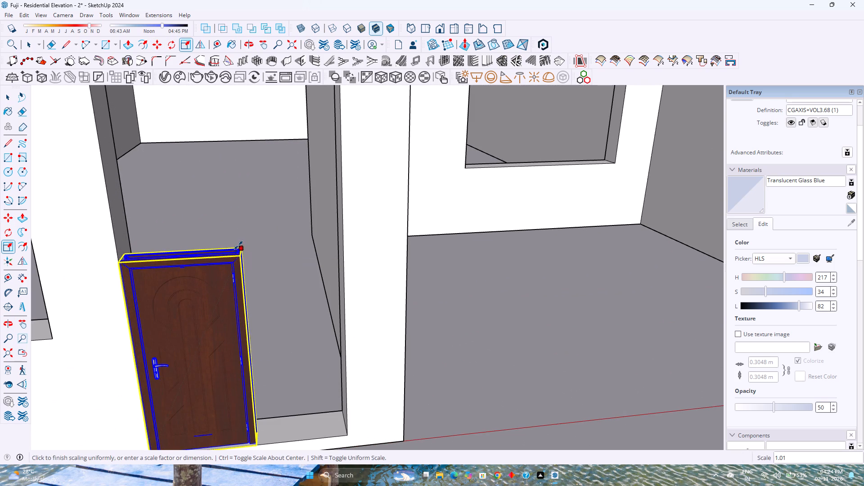
pyautogui.scroll(-4, 239, 244)
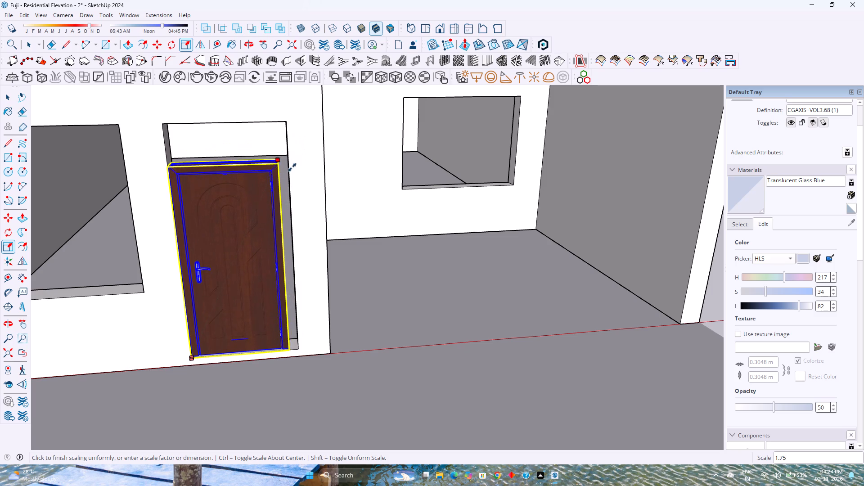
pyautogui.click(297, 163)
# Stretch the door's width on its hinge side to meet the far jamb of the entrance opening.
pyautogui.scroll(5, 284, 217)
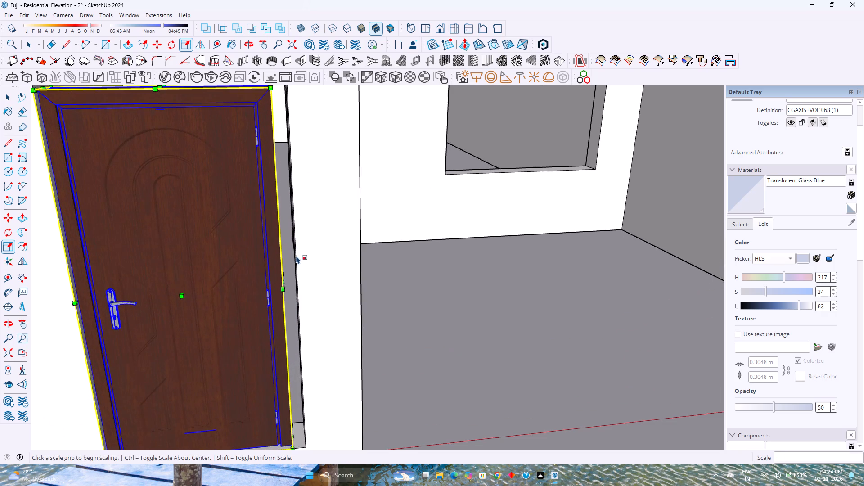
pyautogui.moveTo(296, 256); pyautogui.dragTo(205, 313, button='middle')
pyautogui.scroll(6, 259, 279)
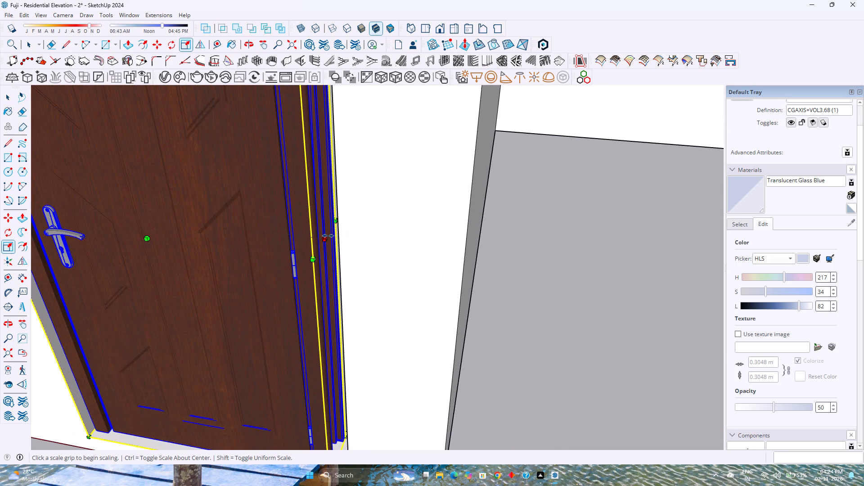
pyautogui.click(327, 236)
pyautogui.click(339, 192)
# Stretch the door's height up to the top edge of the entrance opening.
pyautogui.scroll(-3, 306, 247)
pyautogui.moveTo(304, 251); pyautogui.dragTo(391, 244, button='middle')
pyautogui.middleClick(404, 243)
pyautogui.scroll(-6, 344, 259)
pyautogui.keyDown('shift'); pyautogui.moveTo(306, 259); pyautogui.dragTo(314, 266, button='middle'); pyautogui.keyUp('shift')
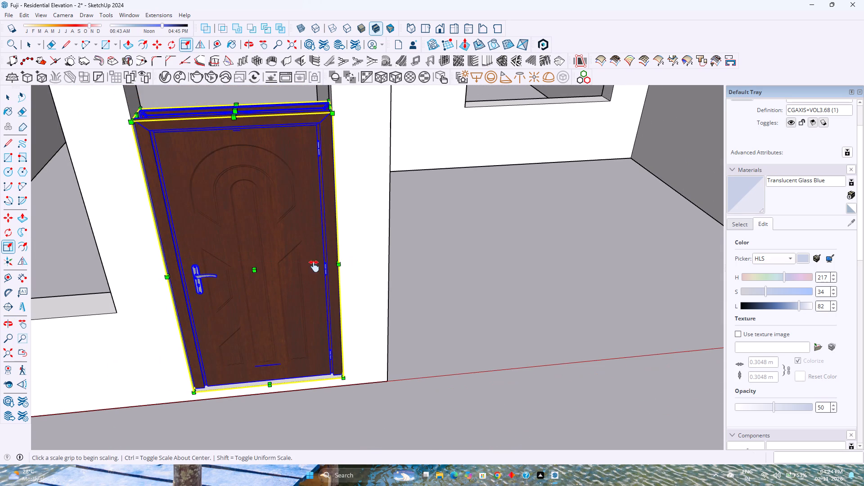
pyautogui.keyDown('shift'); pyautogui.moveTo(314, 266); pyautogui.dragTo(356, 363, button='middle'); pyautogui.keyUp('shift')
pyautogui.click(293, 230)
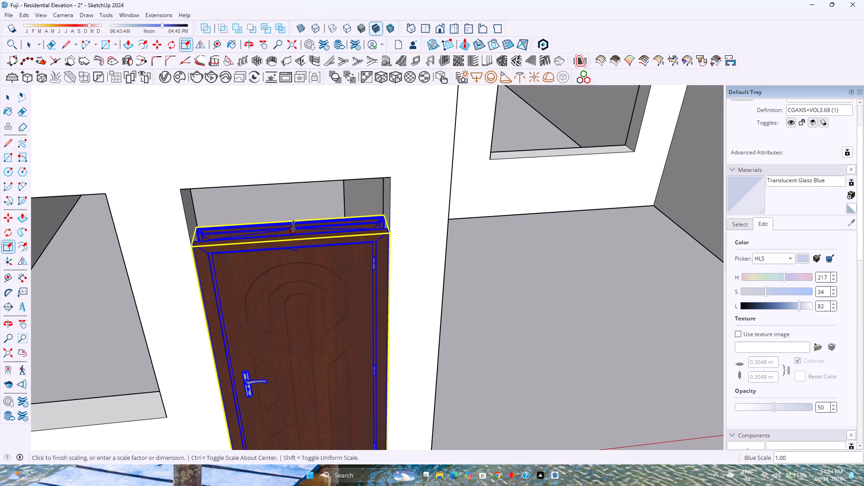
pyautogui.click(308, 182)
# Display back edges and flip the entrance door front to back about the plane parallel to the front wall.
pyautogui.moveTo(304, 262); pyautogui.dragTo(298, 210, button='middle')
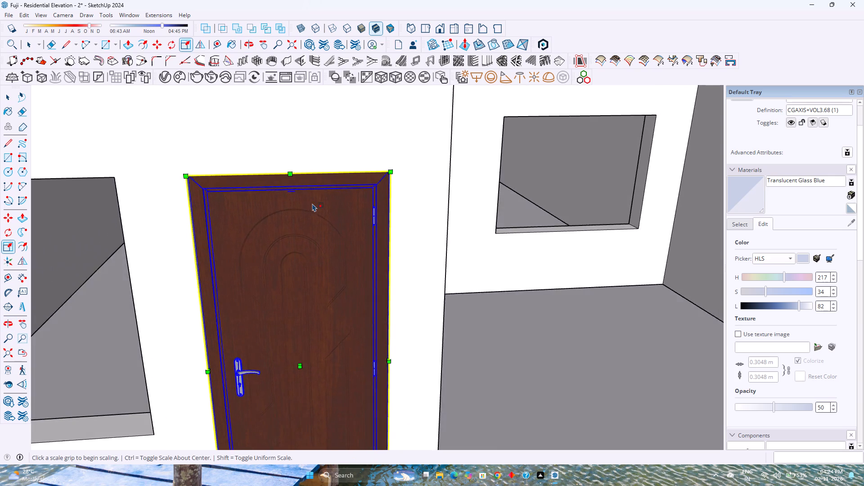
pyautogui.scroll(-6, 312, 203)
pyautogui.click(204, 43)
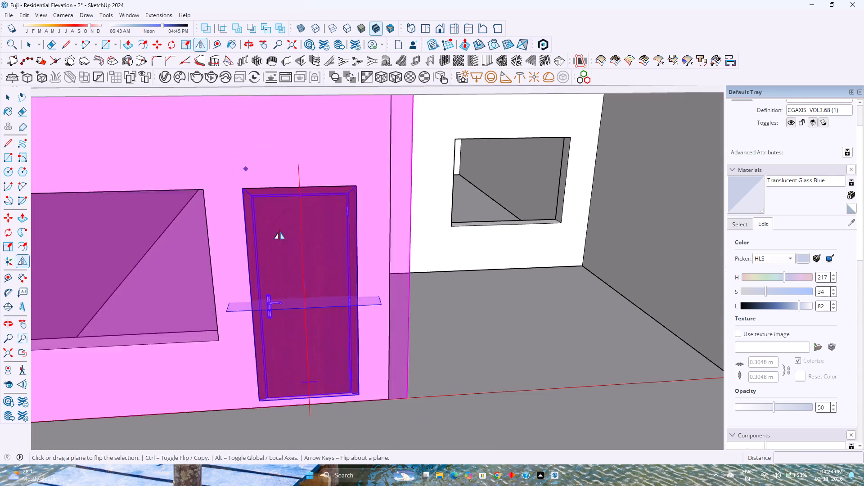
pyautogui.moveTo(236, 308); pyautogui.dragTo(390, 307, button='middle')
pyautogui.moveTo(396, 306); pyautogui.dragTo(457, 299, button='middle')
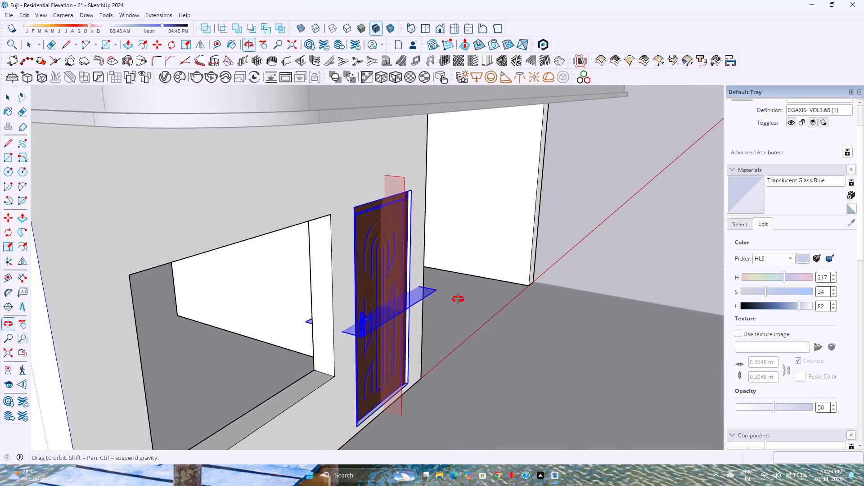
pyautogui.middleClick(458, 299)
pyautogui.scroll(7, 391, 326)
pyautogui.moveTo(391, 327); pyautogui.dragTo(138, 356, button='middle')
pyautogui.middleClick(138, 356)
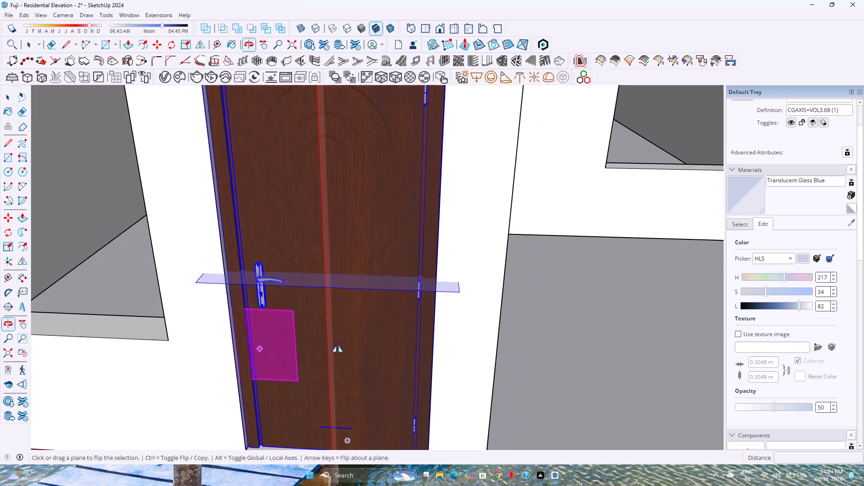
pyautogui.moveTo(349, 339); pyautogui.dragTo(155, 338, button='middle')
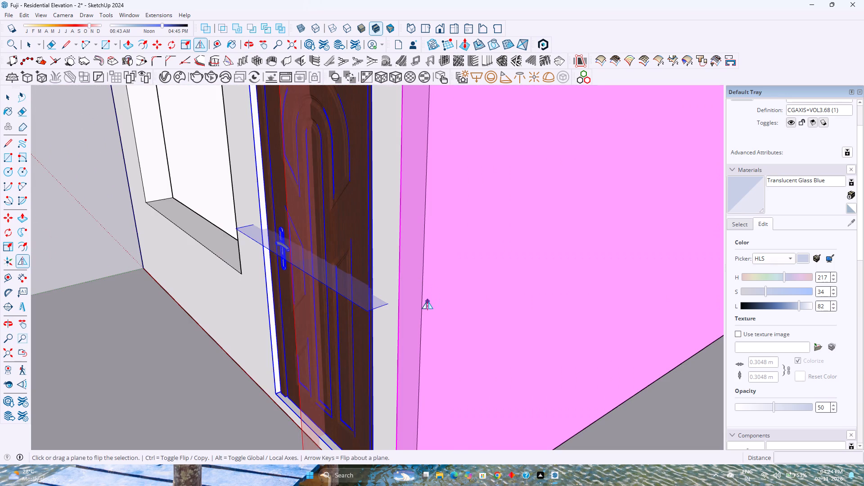
pyautogui.press('k')
pyautogui.scroll(3, 362, 305)
pyautogui.moveTo(362, 305); pyautogui.dragTo(367, 305, button='middle')
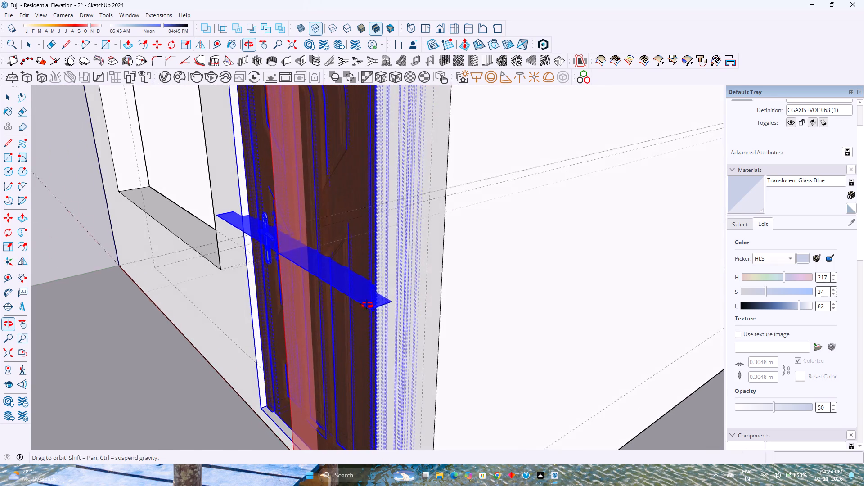
pyautogui.moveTo(367, 305); pyautogui.dragTo(410, 335, button='middle')
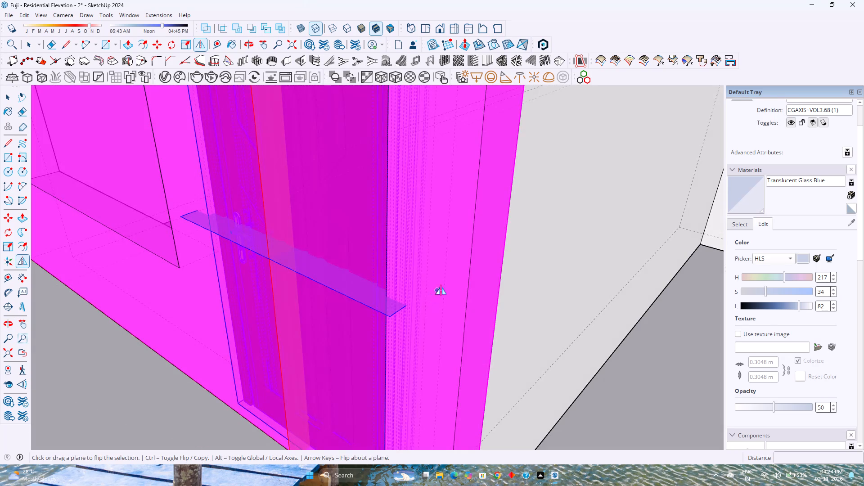
pyautogui.click(441, 287)
pyautogui.press('space')
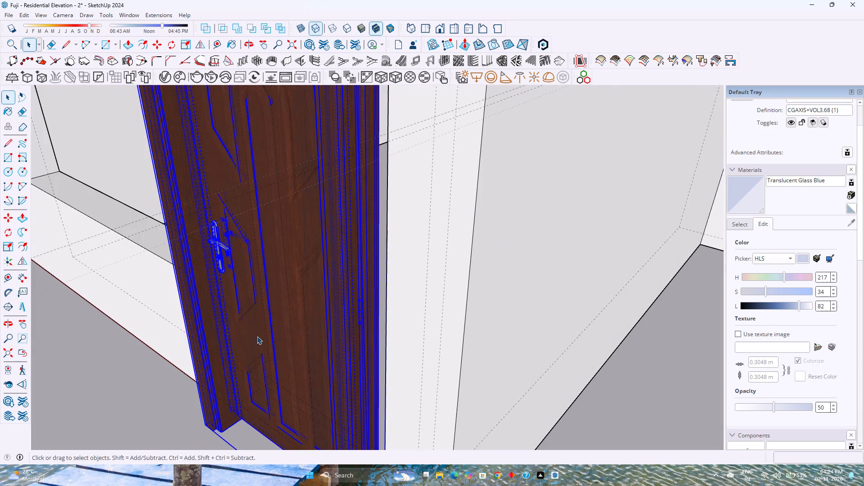
# Clear the entrance door selection and turn off the display of back edges.
pyautogui.press('Escape')
pyautogui.scroll(-5, 255, 336)
pyautogui.moveTo(217, 336); pyautogui.dragTo(239, 317, button='middle')
pyautogui.middleClick(239, 317)
pyautogui.press('k')
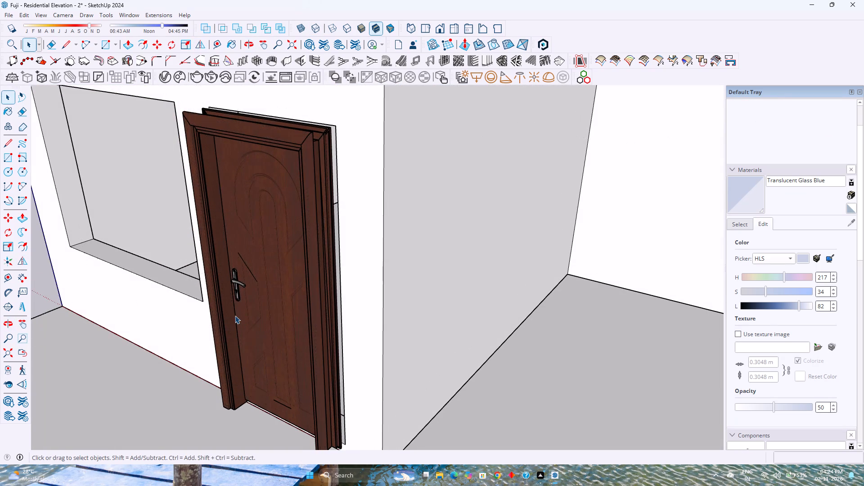
# Move the entrance door by its outer bottom frame corner onto the opening's bottom corner, flush with the front wall.
pyautogui.scroll(-2, 235, 315)
pyautogui.keyDown('shift'); pyautogui.moveTo(229, 330); pyautogui.dragTo(281, 239, button='middle'); pyautogui.keyUp('shift')
pyautogui.click(286, 302)
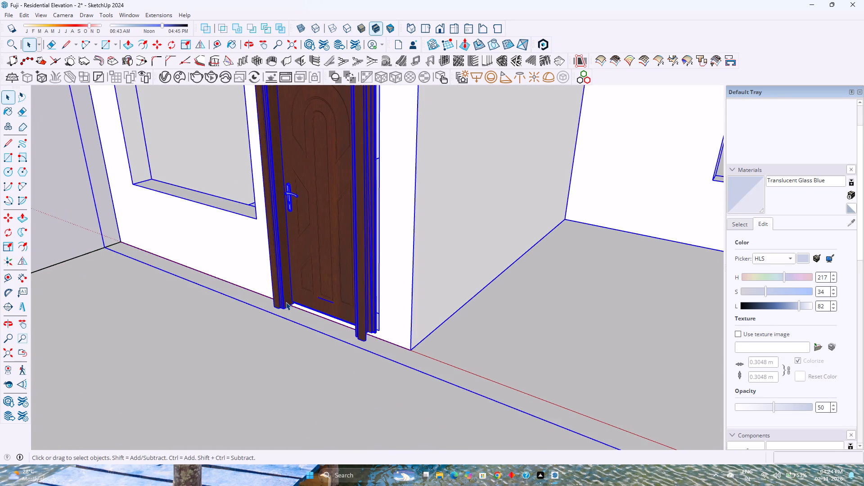
pyautogui.doubleClick(286, 302)
pyautogui.press('m')
pyautogui.scroll(3, 275, 335)
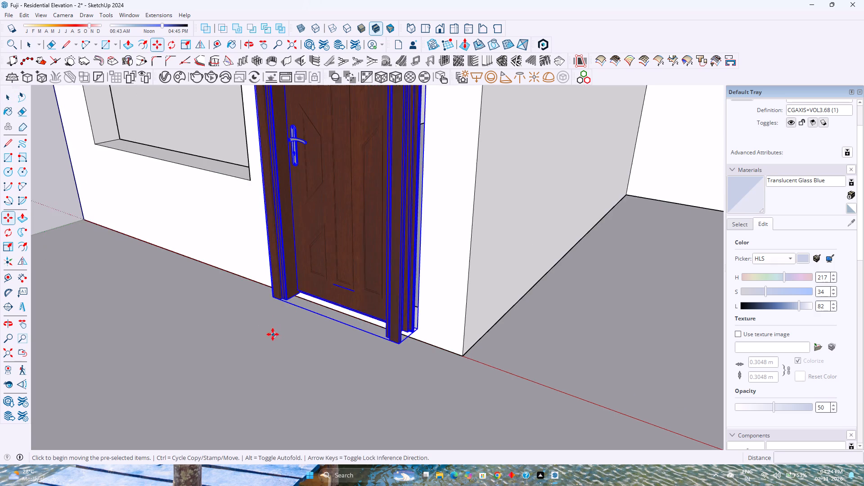
pyautogui.scroll(6, 264, 318)
pyautogui.click(280, 280)
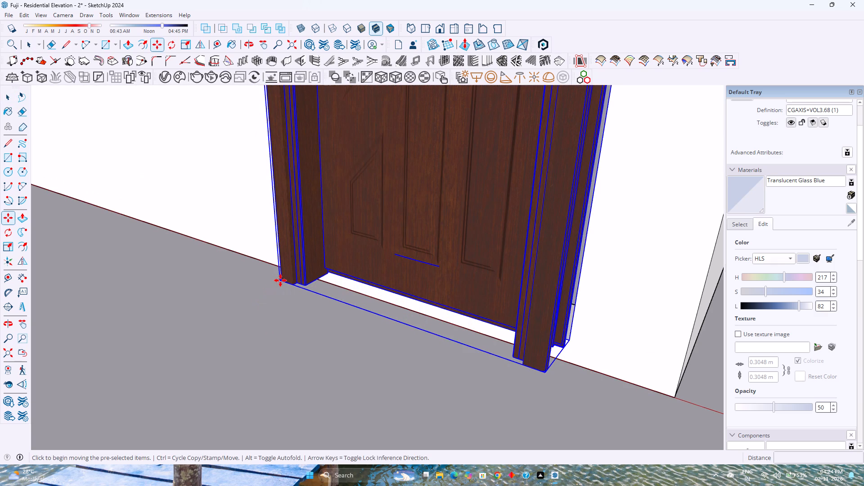
pyautogui.click(316, 259)
pyautogui.scroll(3, 337, 261)
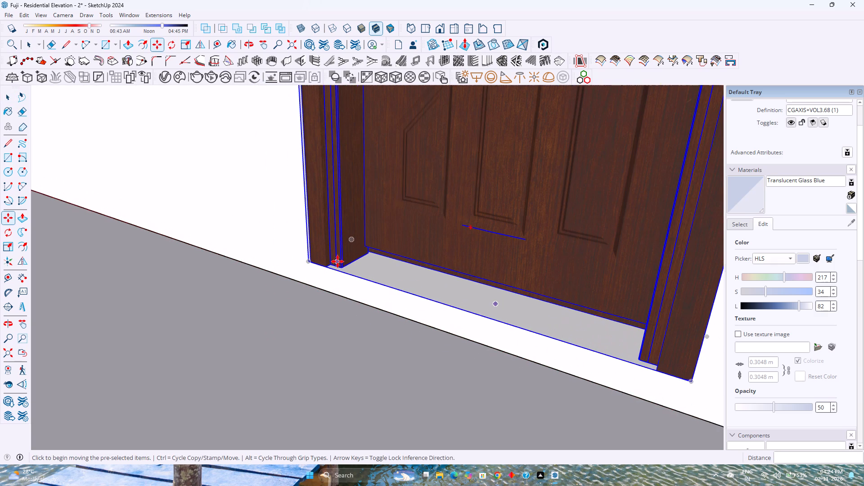
pyautogui.keyDown('shift'); pyautogui.moveTo(356, 289); pyautogui.dragTo(326, 319, button='middle'); pyautogui.keyUp('shift')
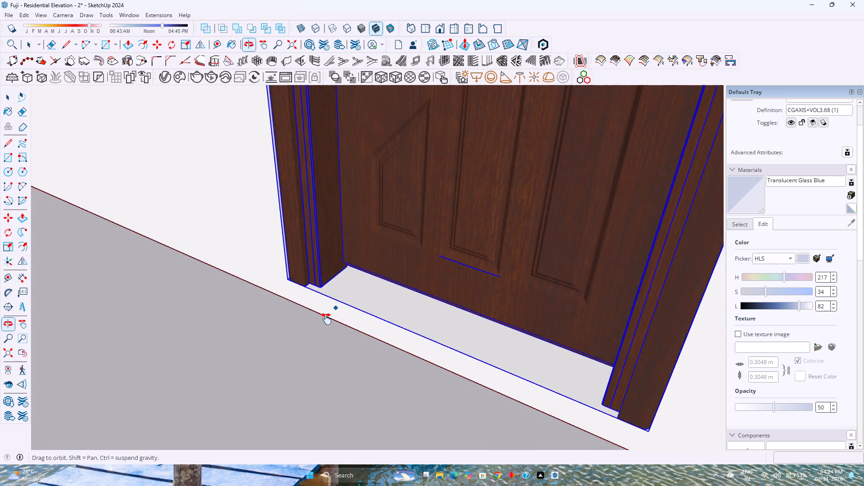
pyautogui.keyDown('shift'); pyautogui.moveTo(326, 319); pyautogui.dragTo(309, 343, button='middle'); pyautogui.keyUp('shift')
pyautogui.keyDown('shift'); pyautogui.middleClick(309, 343); pyautogui.keyUp('shift')
pyautogui.moveTo(289, 345); pyautogui.dragTo(325, 319, button='middle')
pyautogui.scroll(11, 275, 323)
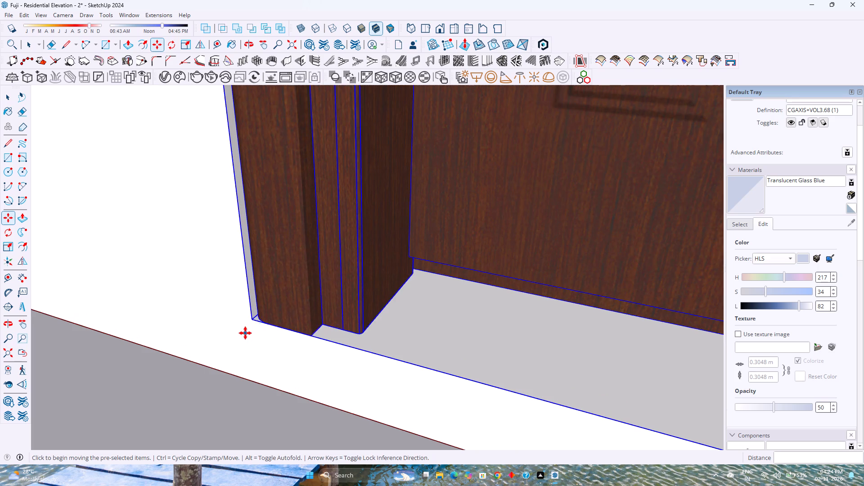
pyautogui.scroll(4, 245, 333)
pyautogui.press('space')
pyautogui.scroll(-1, 273, 324)
pyautogui.press('Escape')
# Save the model with the entrance door fitted in its opening.
pyautogui.scroll(-2, 270, 326)
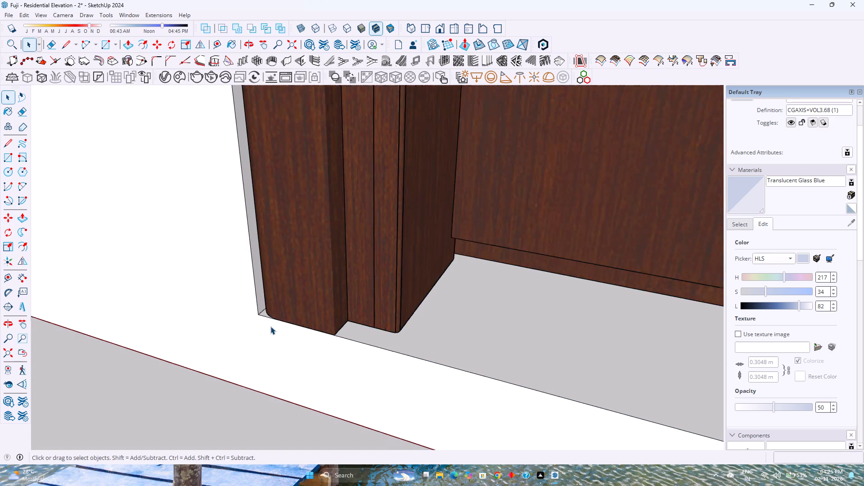
pyautogui.scroll(-7, 270, 326)
pyautogui.keyDown('shift'); pyautogui.moveTo(294, 314); pyautogui.dragTo(243, 392, button='middle'); pyautogui.keyUp('shift')
pyautogui.scroll(-12, 245, 362)
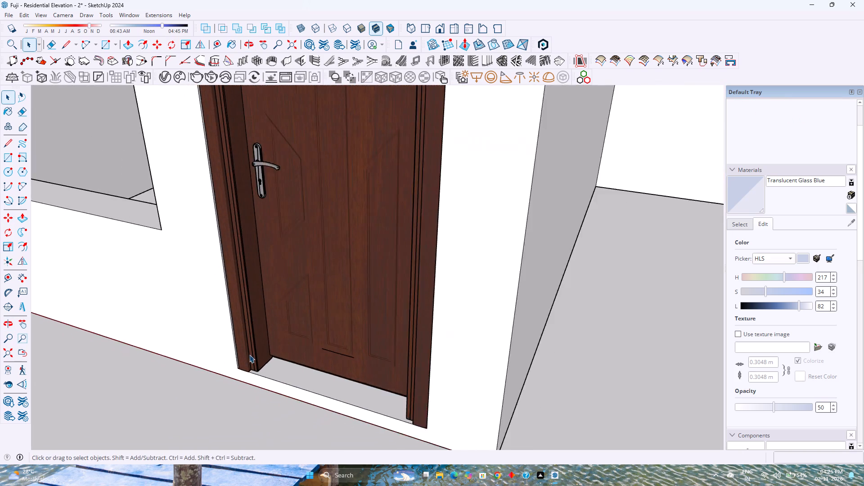
pyautogui.scroll(-5, 249, 355)
pyautogui.keyDown('shift'); pyautogui.moveTo(251, 378); pyautogui.dragTo(245, 436, button='middle'); pyautogui.keyUp('shift')
pyautogui.moveTo(261, 397); pyautogui.dragTo(302, 352, button='middle')
pyautogui.middleClick(310, 344)
pyautogui.scroll(-4, 332, 323)
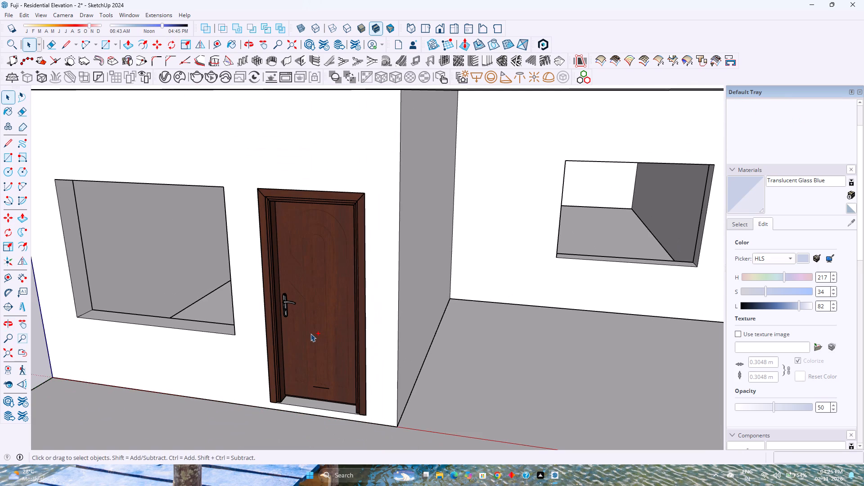
pyautogui.hotkey('ctrl', 's')
# Examine the front elevation with the entrance door in place, including the ground-floor window openings.
pyautogui.scroll(-11, 282, 339)
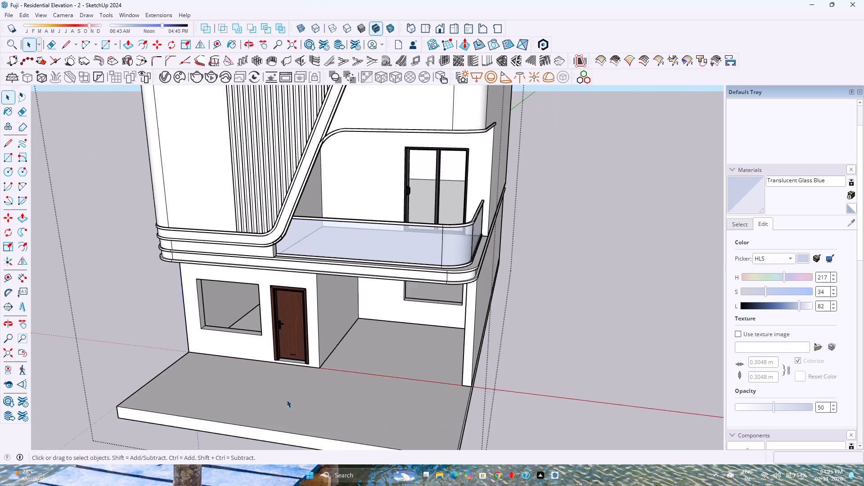
pyautogui.moveTo(285, 399); pyautogui.dragTo(249, 339, button='middle')
pyautogui.middleClick(249, 339)
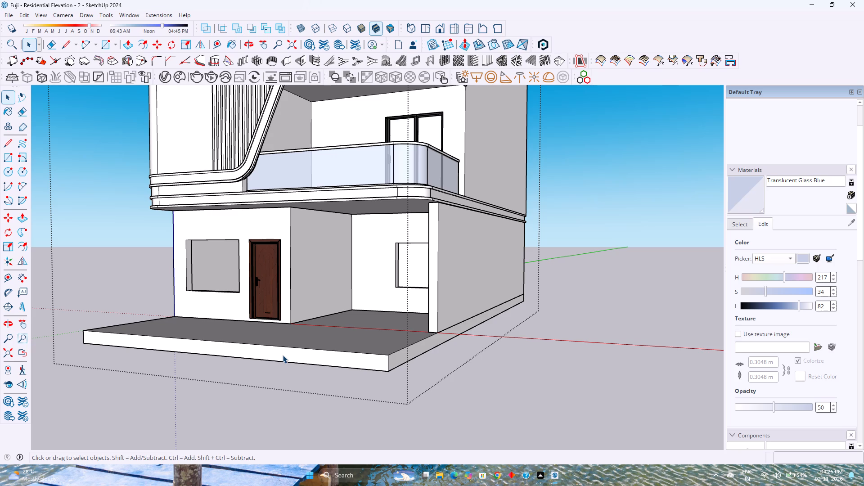
pyautogui.scroll(-3, 344, 353)
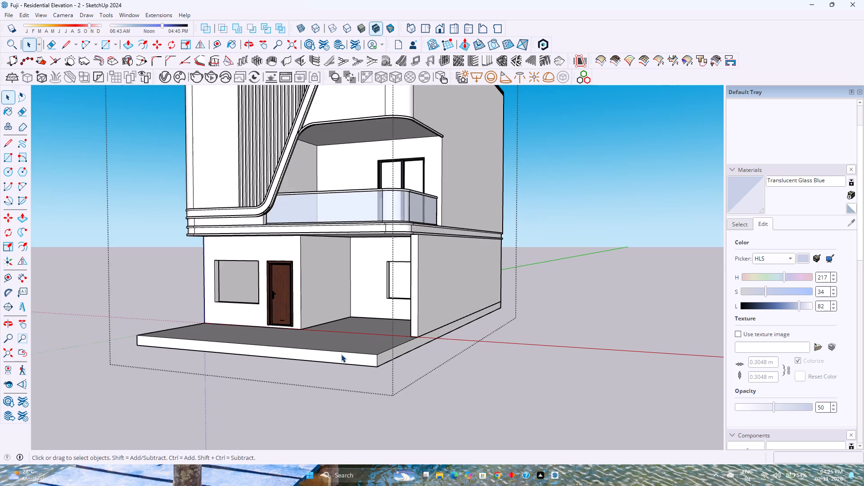
pyautogui.scroll(-1, 341, 354)
pyautogui.scroll(3, 373, 323)
pyautogui.middleClick(362, 327)
pyautogui.moveTo(363, 327); pyautogui.dragTo(400, 321, button='middle')
pyautogui.middleClick(400, 321)
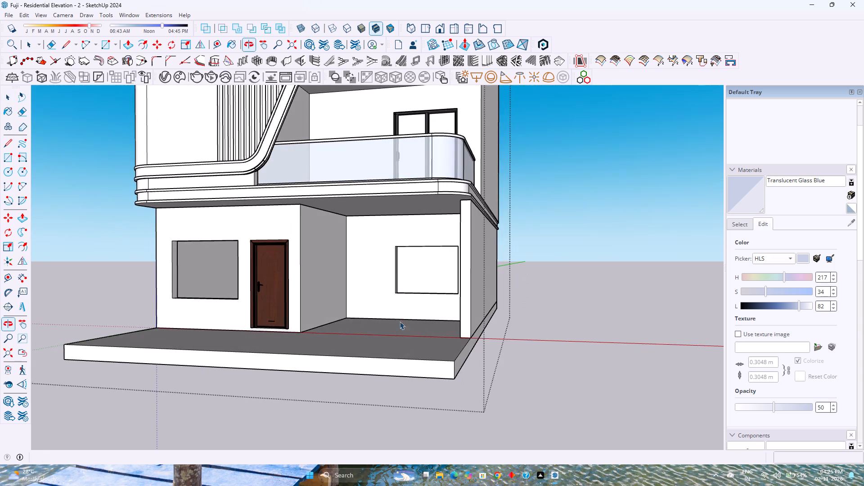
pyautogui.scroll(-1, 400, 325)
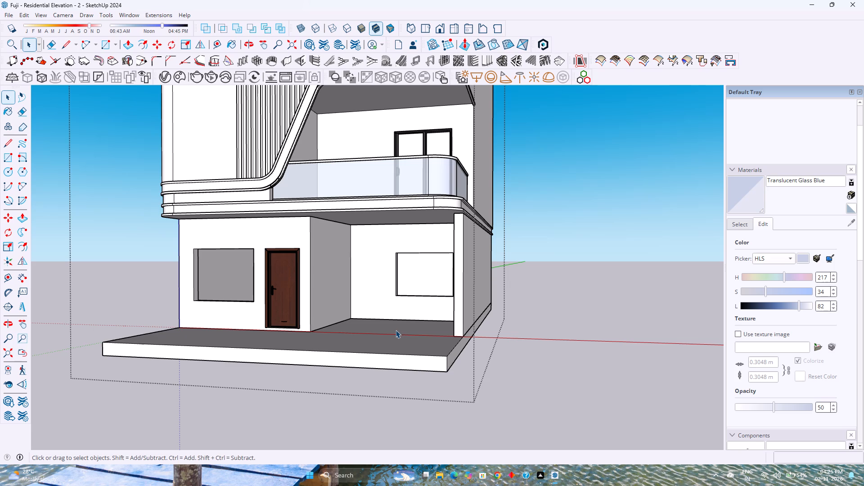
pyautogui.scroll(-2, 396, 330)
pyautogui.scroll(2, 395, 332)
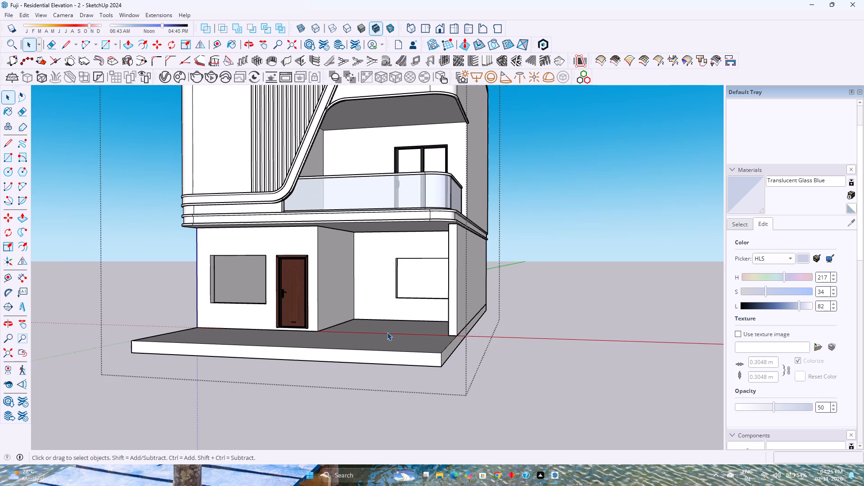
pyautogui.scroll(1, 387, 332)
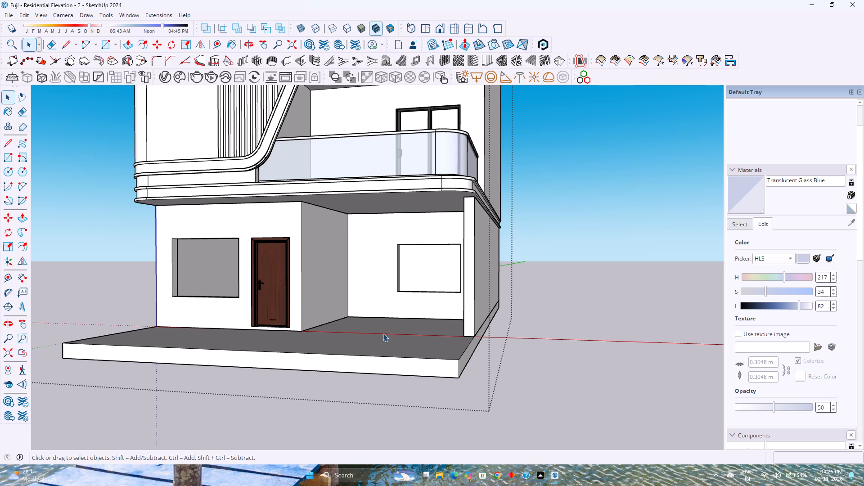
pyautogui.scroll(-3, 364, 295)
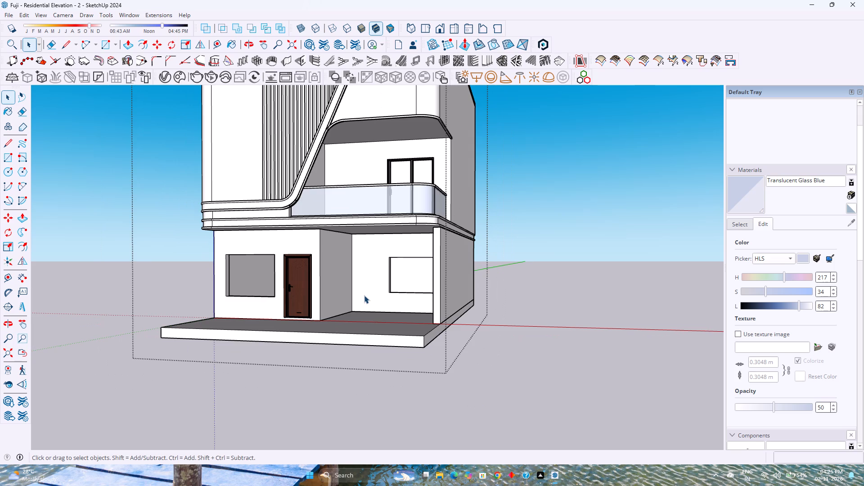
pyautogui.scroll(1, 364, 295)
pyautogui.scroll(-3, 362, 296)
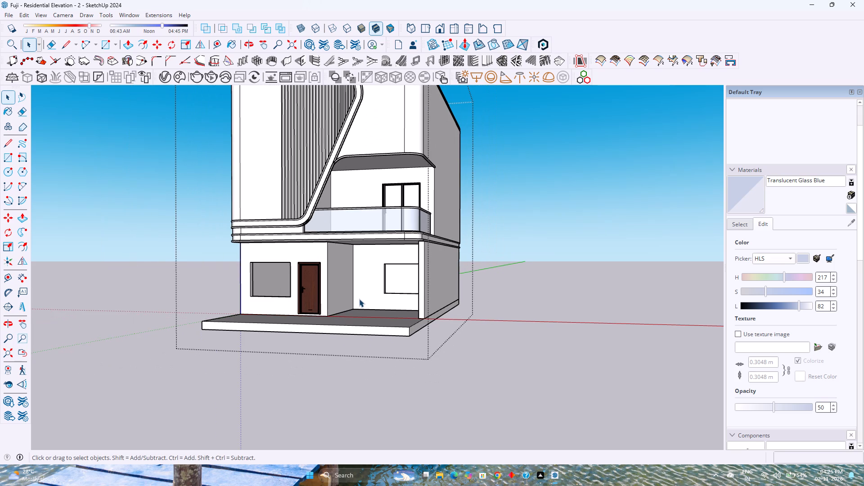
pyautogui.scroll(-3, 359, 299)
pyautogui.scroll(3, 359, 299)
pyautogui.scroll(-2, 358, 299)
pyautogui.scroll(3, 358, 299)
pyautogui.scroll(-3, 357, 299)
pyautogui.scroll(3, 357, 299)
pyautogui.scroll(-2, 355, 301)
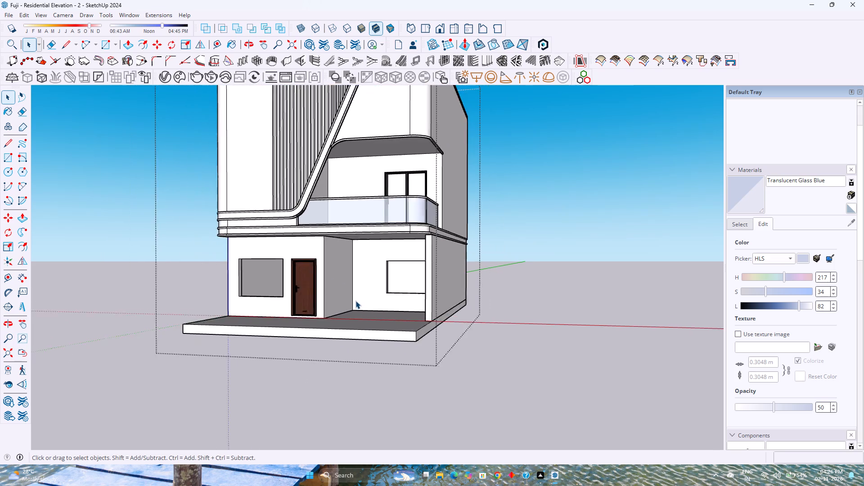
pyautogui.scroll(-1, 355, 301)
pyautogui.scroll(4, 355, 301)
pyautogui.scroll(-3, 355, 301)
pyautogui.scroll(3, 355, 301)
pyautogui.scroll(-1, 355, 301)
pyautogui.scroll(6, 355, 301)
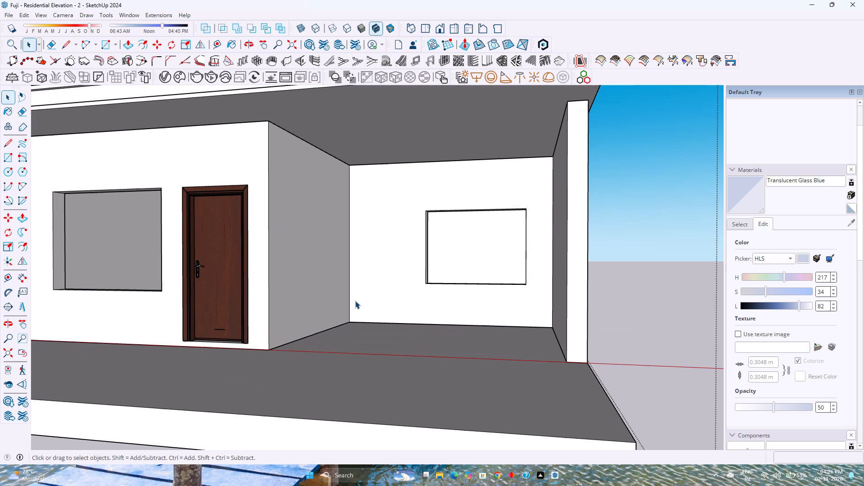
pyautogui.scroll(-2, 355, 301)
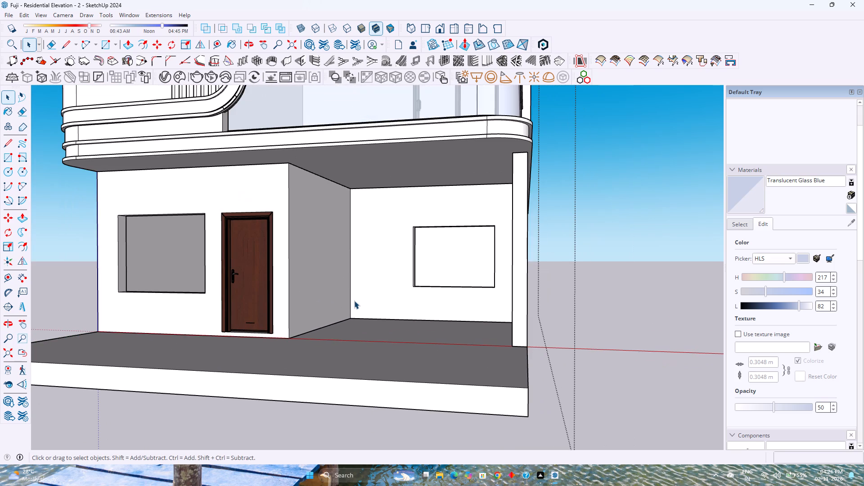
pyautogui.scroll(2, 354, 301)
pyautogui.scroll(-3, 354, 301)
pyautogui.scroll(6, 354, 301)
# Open the ground-floor walls group for editing.
pyautogui.click(433, 310)
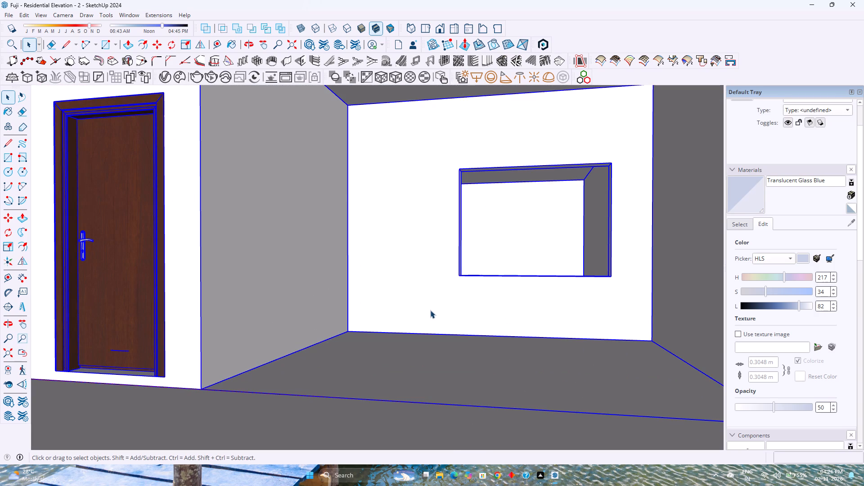
pyautogui.scroll(4, 430, 310)
pyautogui.scroll(-3, 430, 310)
pyautogui.scroll(2, 430, 310)
pyautogui.scroll(-3, 430, 310)
pyautogui.scroll(1, 430, 310)
pyautogui.doubleClick(430, 310)
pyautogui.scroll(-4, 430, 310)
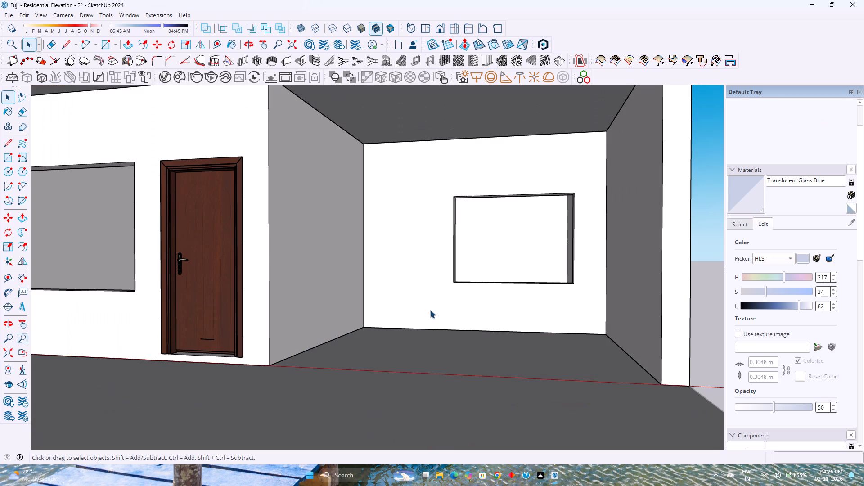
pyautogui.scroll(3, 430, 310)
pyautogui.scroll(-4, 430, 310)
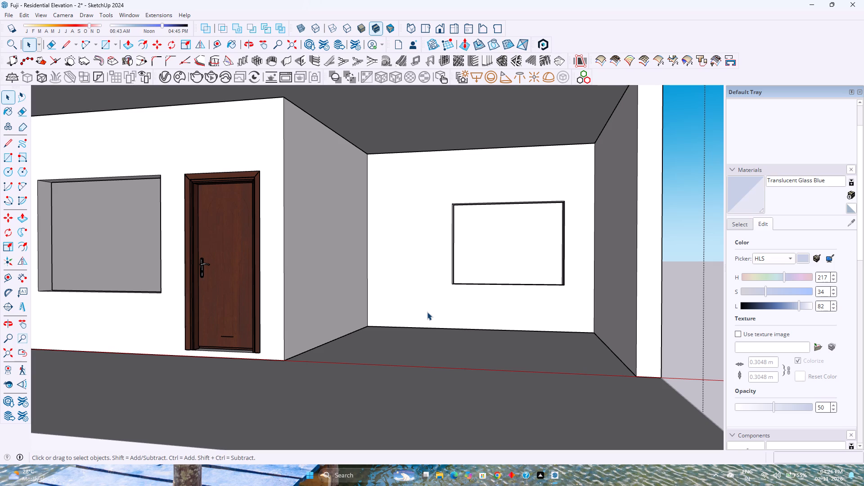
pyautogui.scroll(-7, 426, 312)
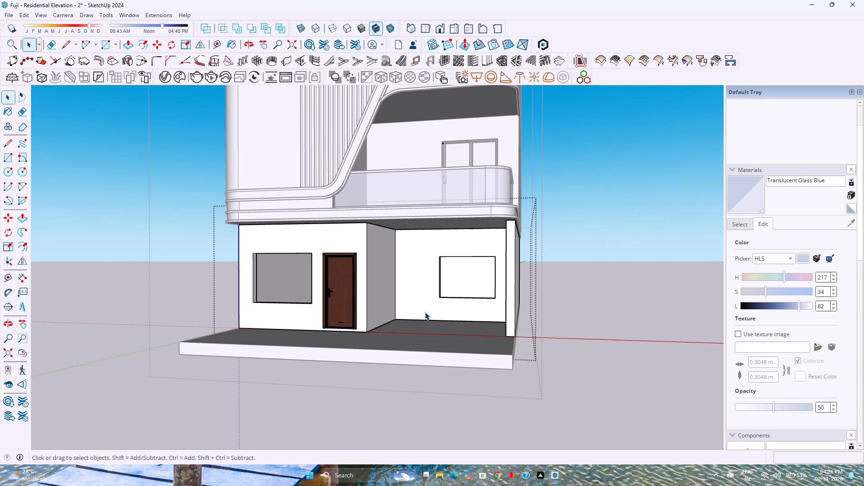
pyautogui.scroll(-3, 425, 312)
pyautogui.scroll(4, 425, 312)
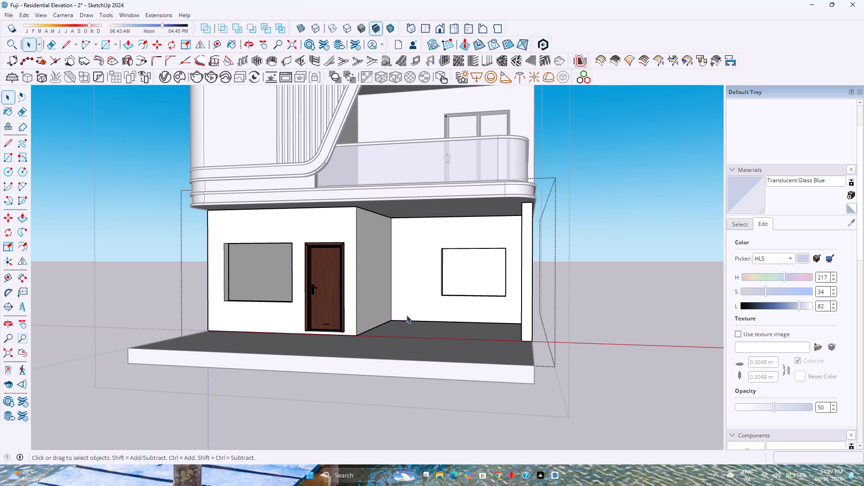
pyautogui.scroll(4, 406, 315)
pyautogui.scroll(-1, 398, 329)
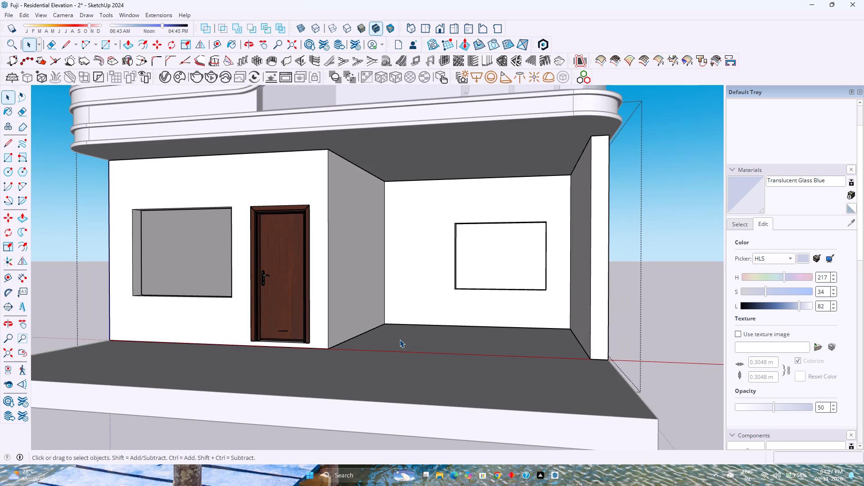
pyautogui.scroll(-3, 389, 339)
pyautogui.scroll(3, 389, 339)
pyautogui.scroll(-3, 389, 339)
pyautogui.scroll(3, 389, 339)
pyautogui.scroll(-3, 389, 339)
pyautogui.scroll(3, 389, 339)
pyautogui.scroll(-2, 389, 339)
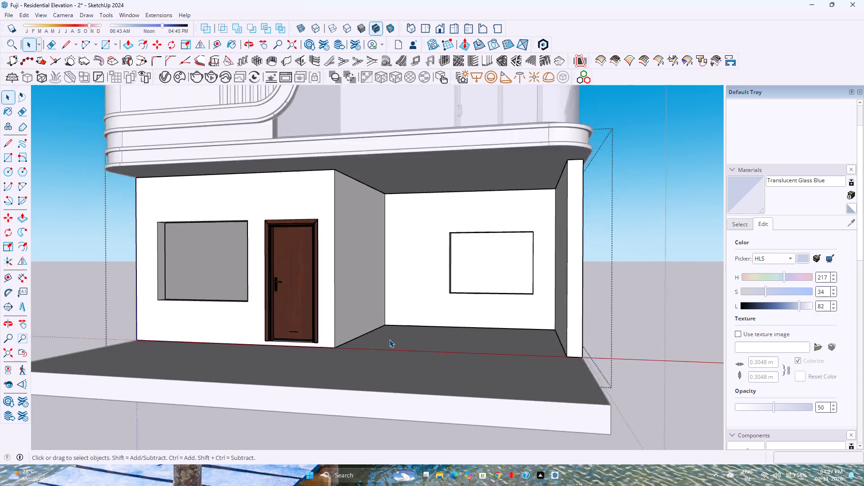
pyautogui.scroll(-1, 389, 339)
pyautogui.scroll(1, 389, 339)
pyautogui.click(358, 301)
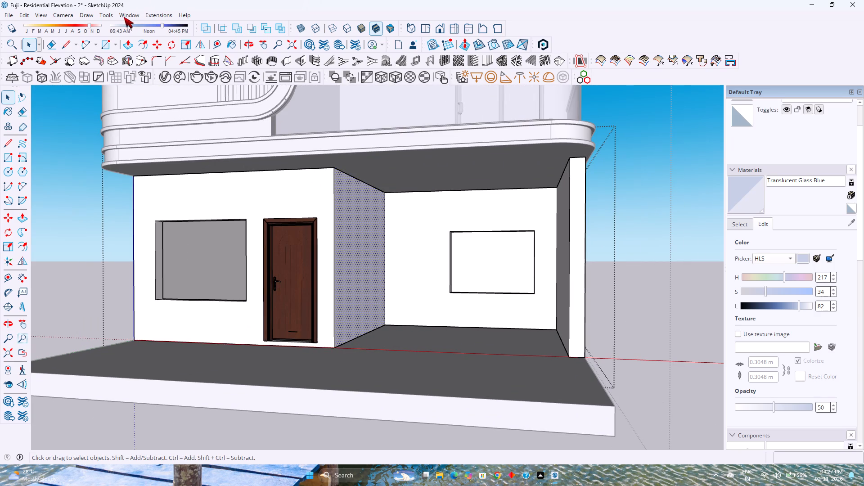
# Open 3D Warehouse and search the models for "window".
pyautogui.click(123, 17)
pyautogui.click(170, 82)
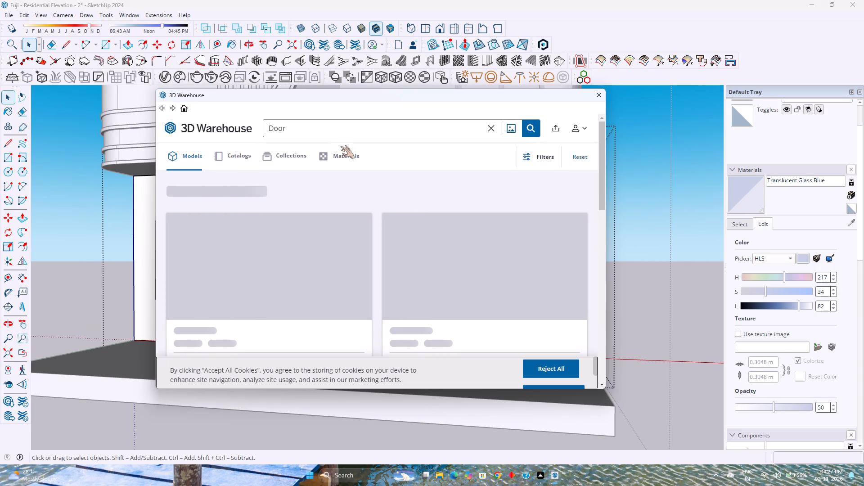
pyautogui.click(492, 132)
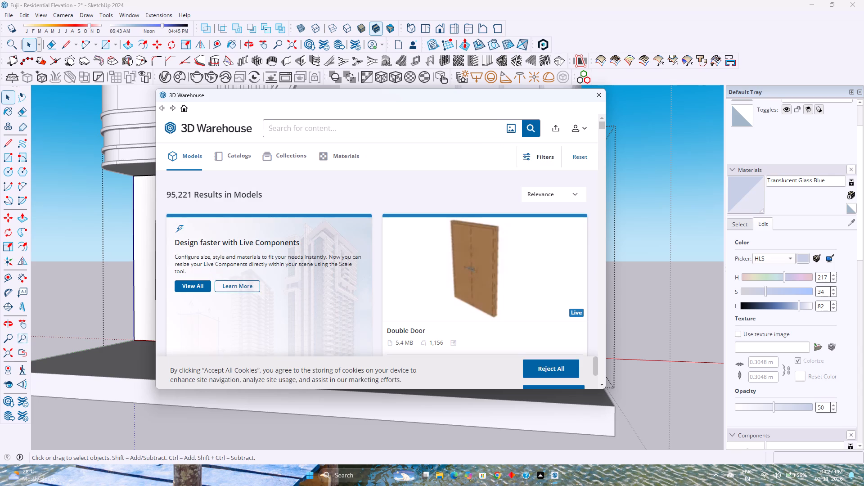
pyautogui.write('window')
pyautogui.press('Return')
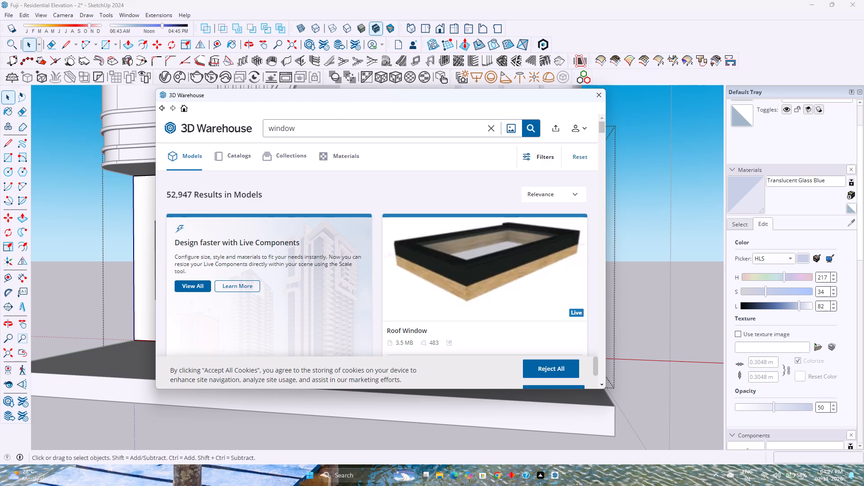
# Browse the "window" search results for a model suited to the ground-floor openings.
pyautogui.scroll(-9, 357, 255)
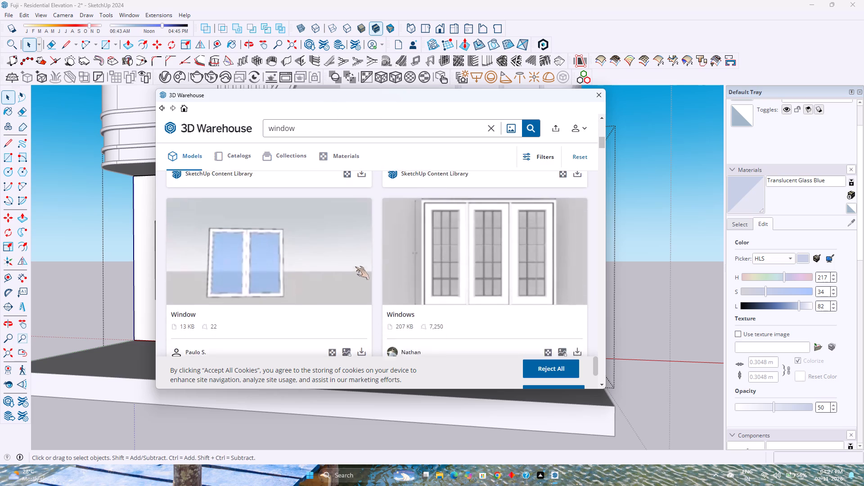
pyautogui.scroll(-12, 355, 266)
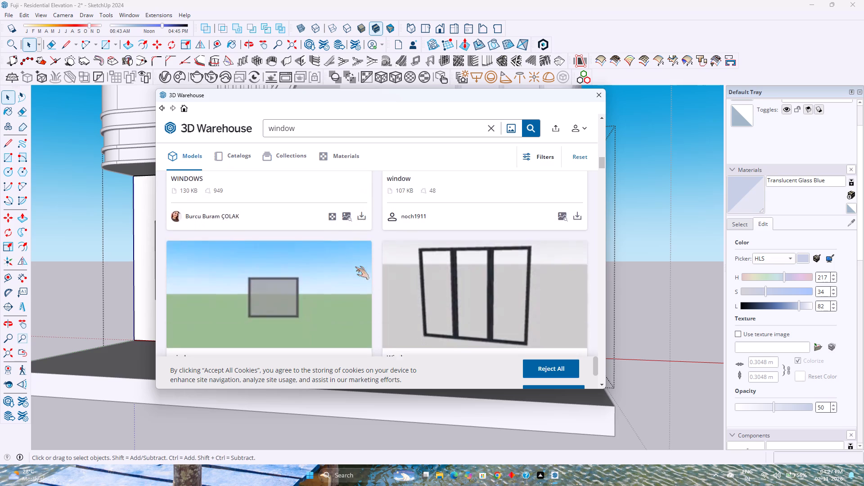
pyautogui.scroll(-4, 354, 266)
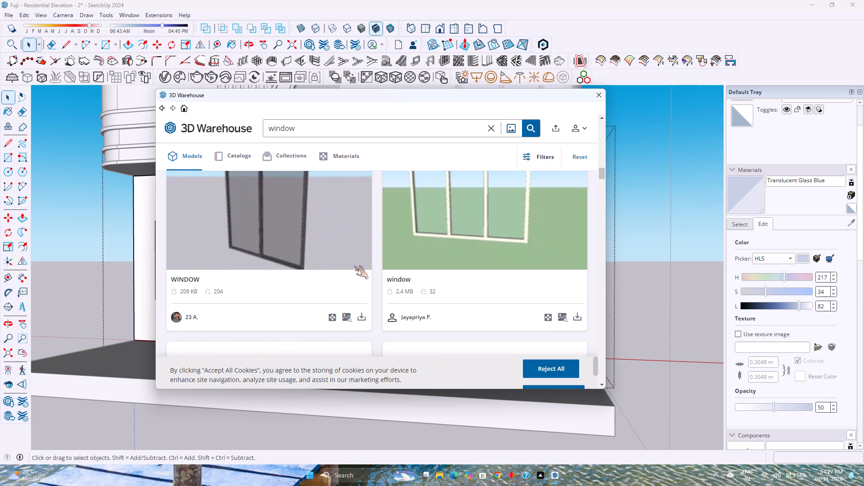
pyautogui.scroll(-16, 358, 265)
pyautogui.scroll(1, 366, 263)
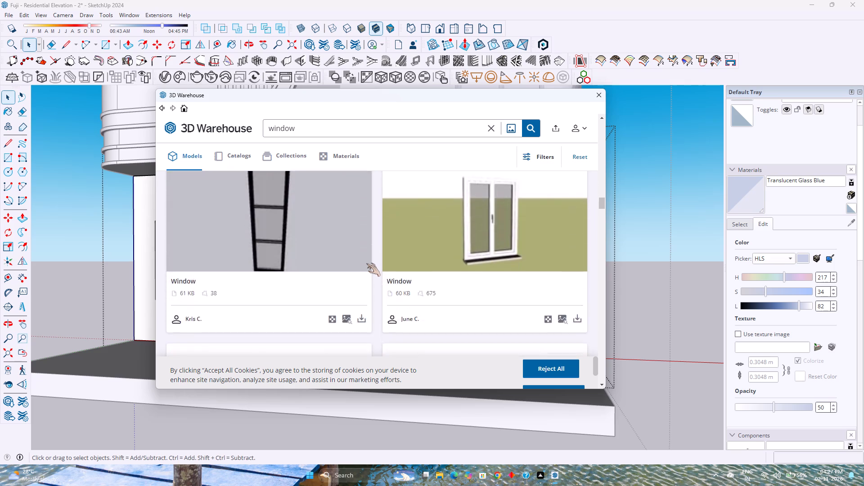
pyautogui.scroll(4, 366, 263)
pyautogui.scroll(-8, 366, 263)
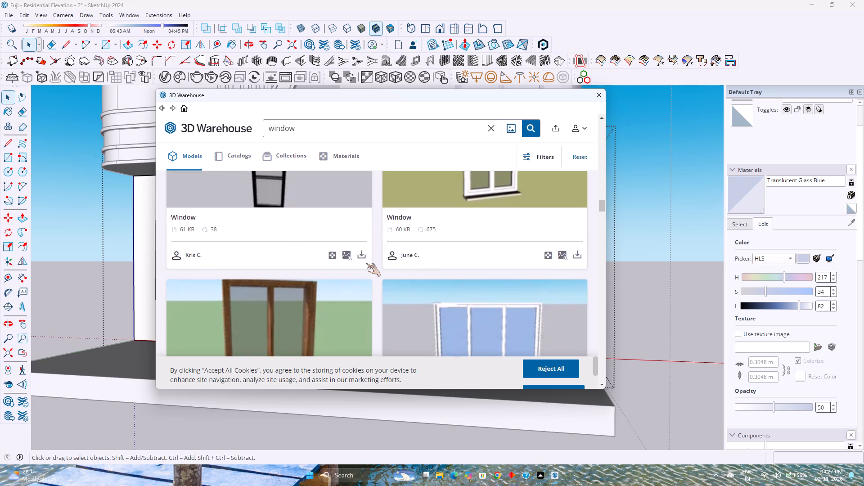
pyautogui.scroll(-5, 366, 263)
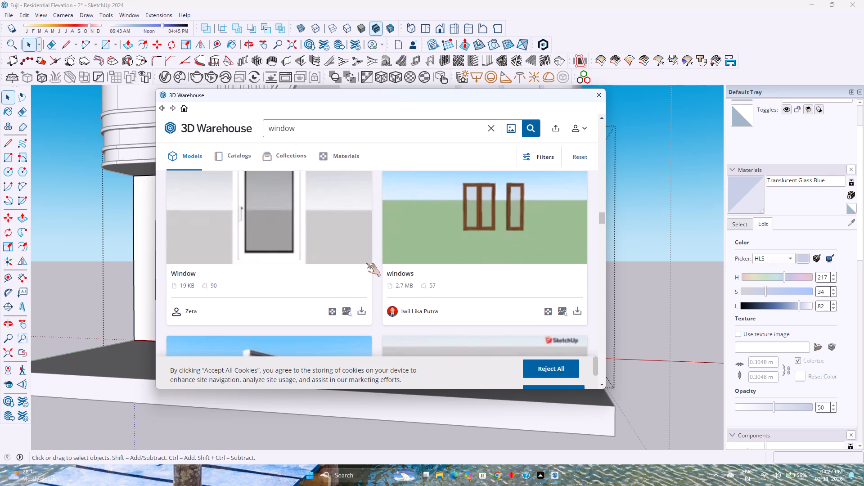
pyautogui.scroll(-5, 367, 263)
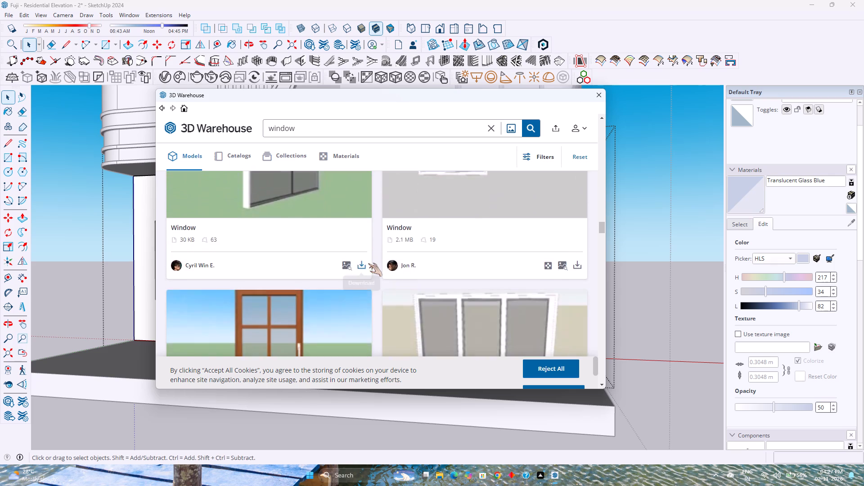
pyautogui.scroll(-8, 368, 263)
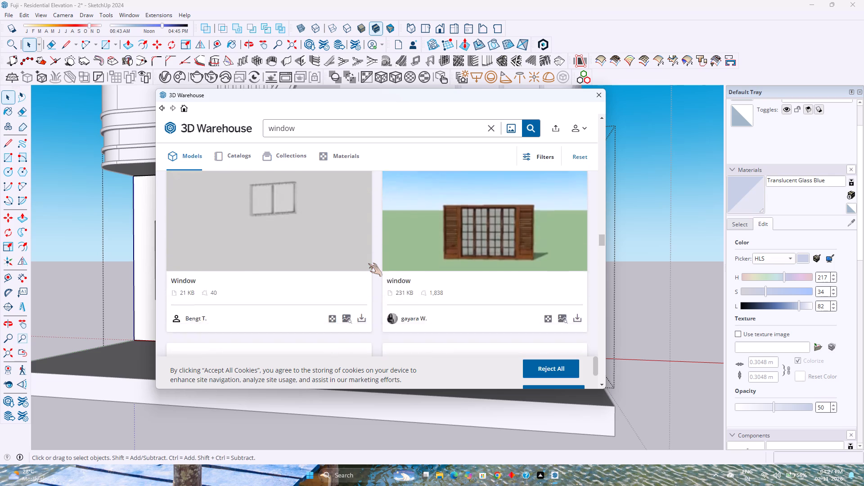
pyautogui.scroll(-4, 368, 263)
pyautogui.scroll(3, 369, 263)
pyautogui.scroll(-7, 369, 263)
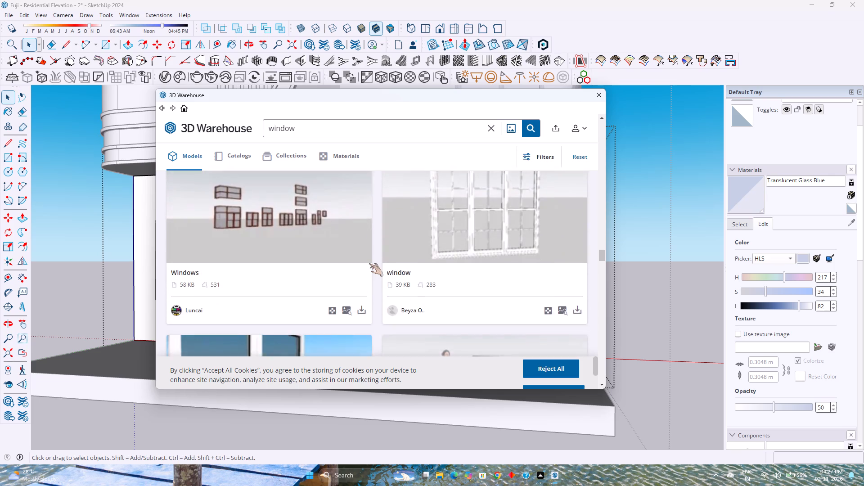
pyautogui.scroll(3, 371, 264)
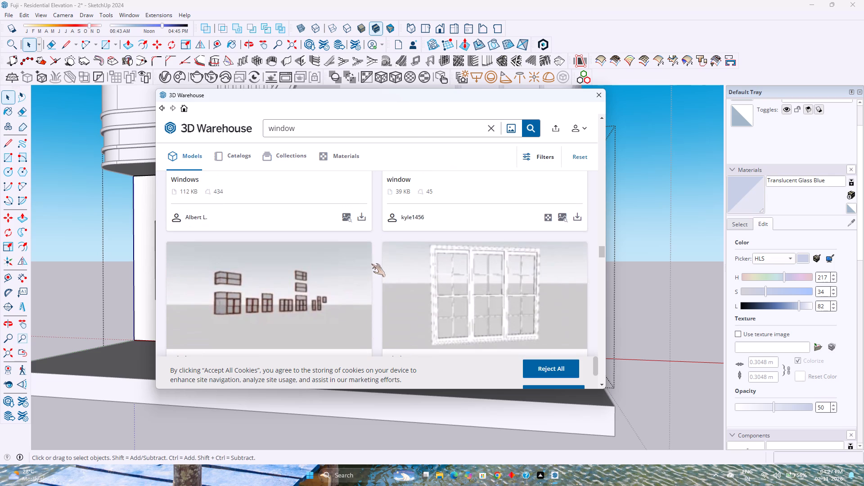
pyautogui.scroll(-8, 371, 264)
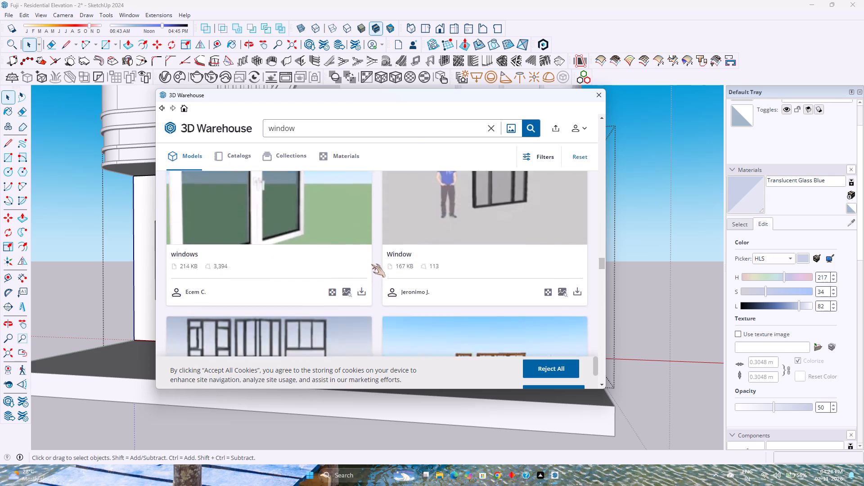
pyautogui.scroll(-1, 371, 264)
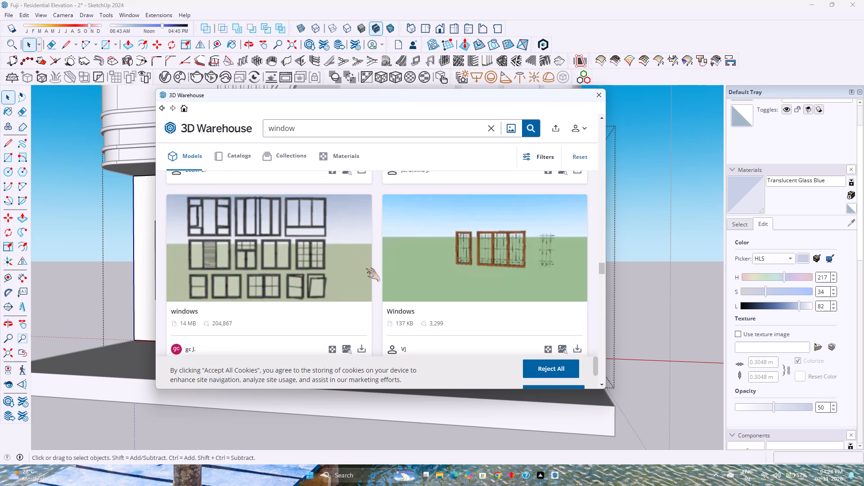
pyautogui.scroll(-1, 366, 268)
pyautogui.scroll(1, 366, 268)
pyautogui.scroll(-7, 366, 268)
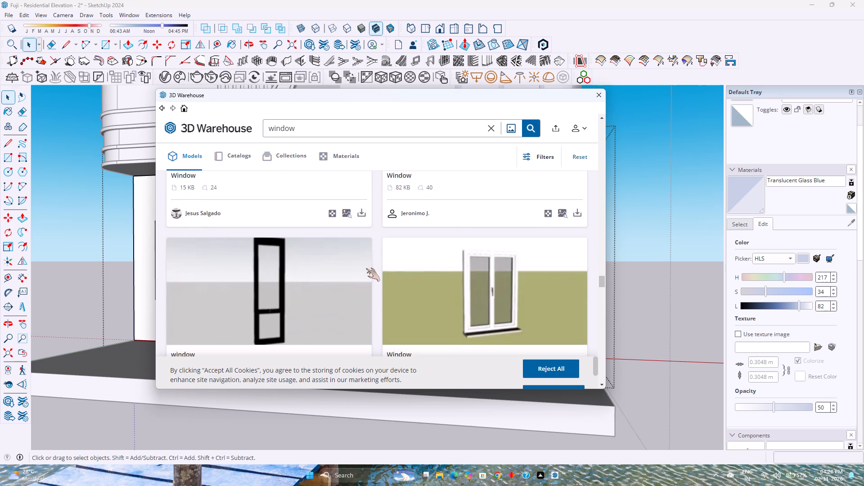
pyautogui.scroll(-6, 366, 268)
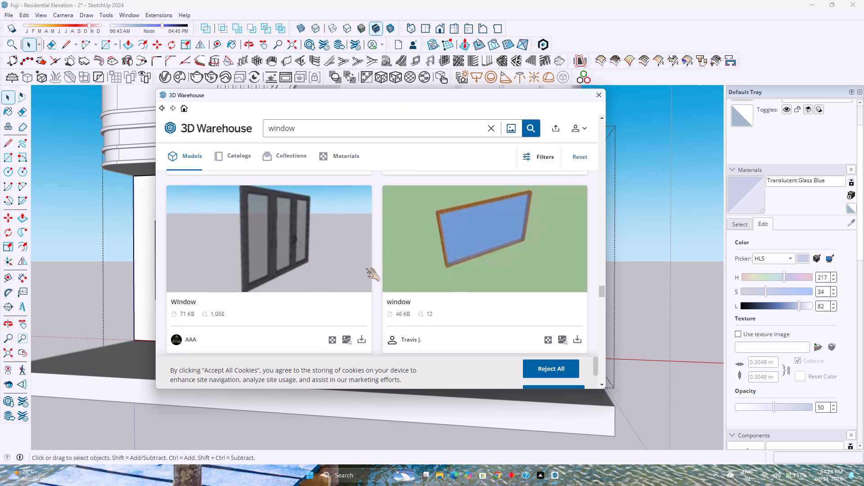
pyautogui.scroll(-2, 366, 268)
pyautogui.scroll(3, 366, 268)
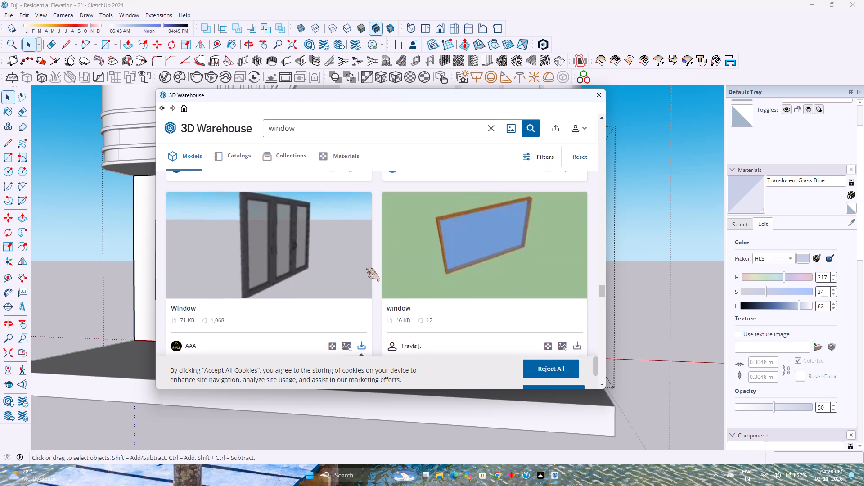
pyautogui.scroll(-3, 366, 268)
pyautogui.scroll(4, 366, 268)
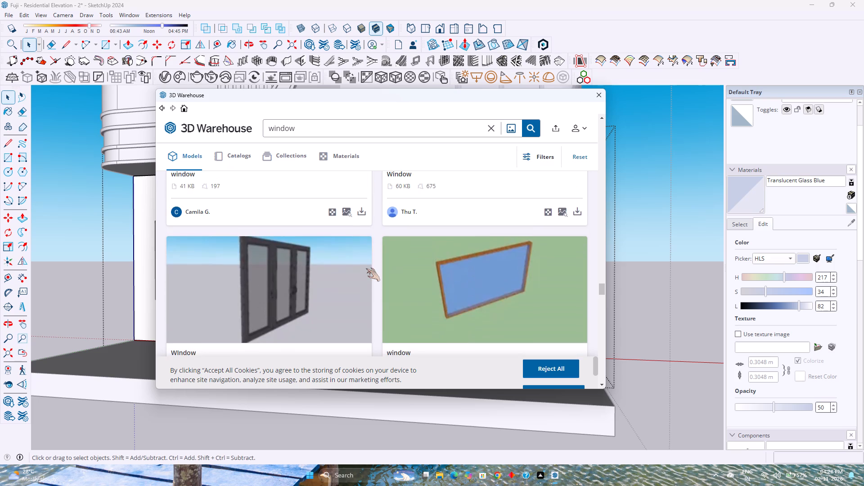
# Load the dark-framed three-panel "Window" model (71 KB) and place it near the lower corner of the porch rear-wall window opening.
pyautogui.scroll(-2, 366, 268)
pyautogui.click(362, 301)
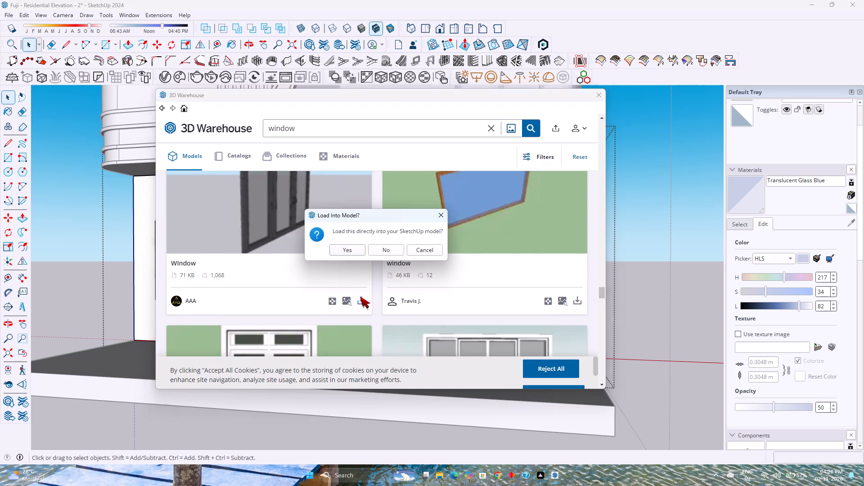
pyautogui.click(332, 252)
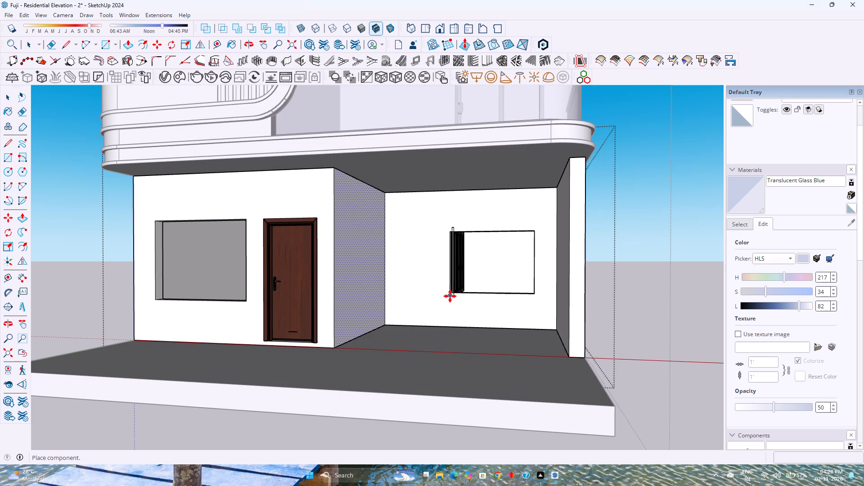
pyautogui.scroll(10, 449, 293)
pyautogui.moveTo(450, 292); pyautogui.dragTo(406, 360, button='middle')
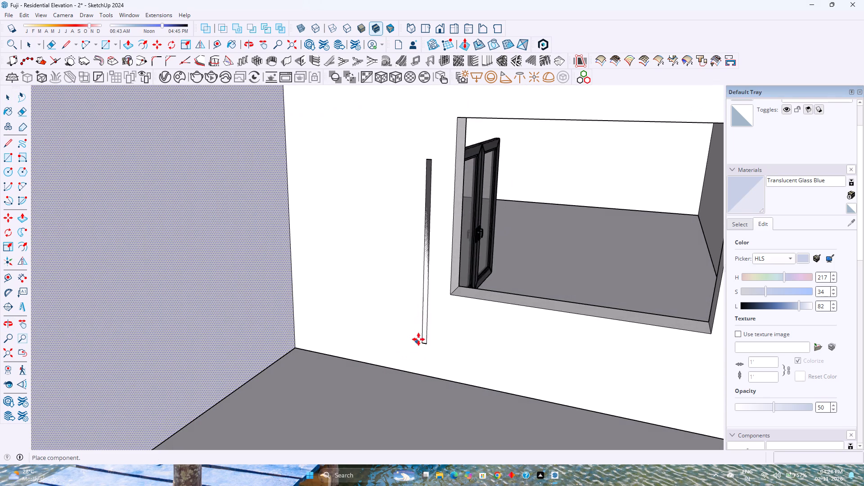
pyautogui.scroll(7, 454, 297)
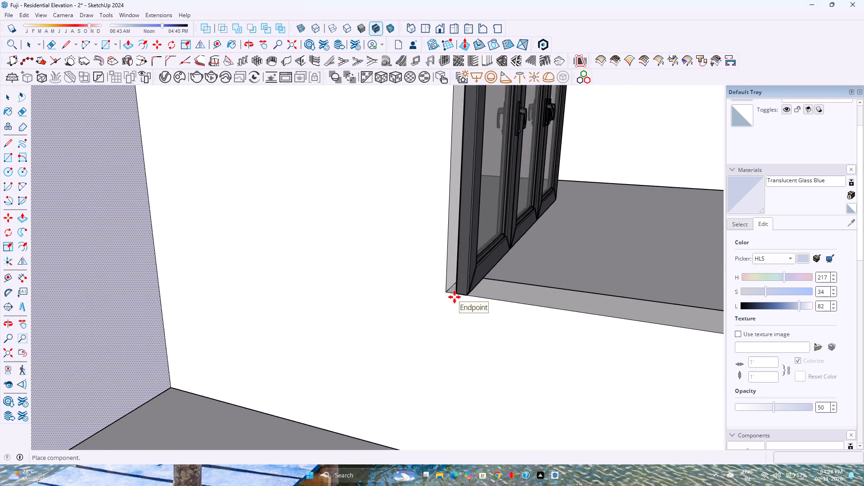
pyautogui.scroll(10, 454, 297)
pyautogui.click(445, 284)
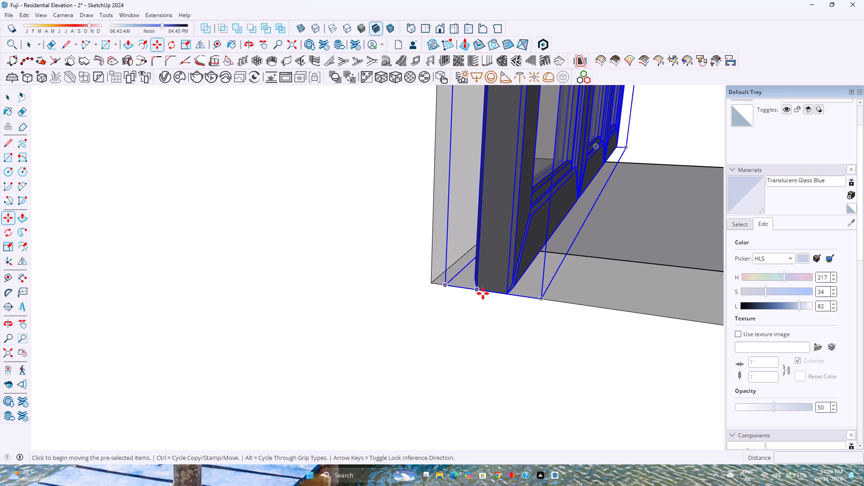
# Move the window about 2 1/2" so its frame's bottom corner meets the lower corner of the rear-wall opening.
pyautogui.click(480, 290)
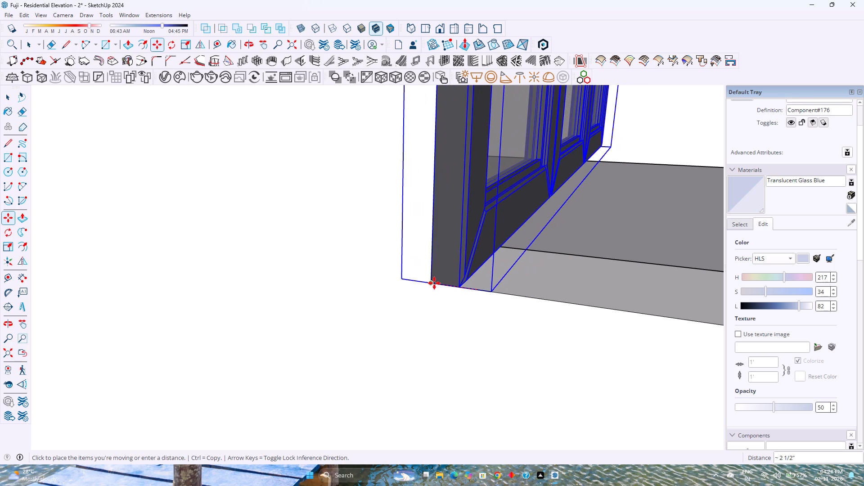
pyautogui.click(434, 283)
# Rotate the window 90° about its lower corner so it lies parallel to the porch rear wall.
pyautogui.scroll(-5, 427, 283)
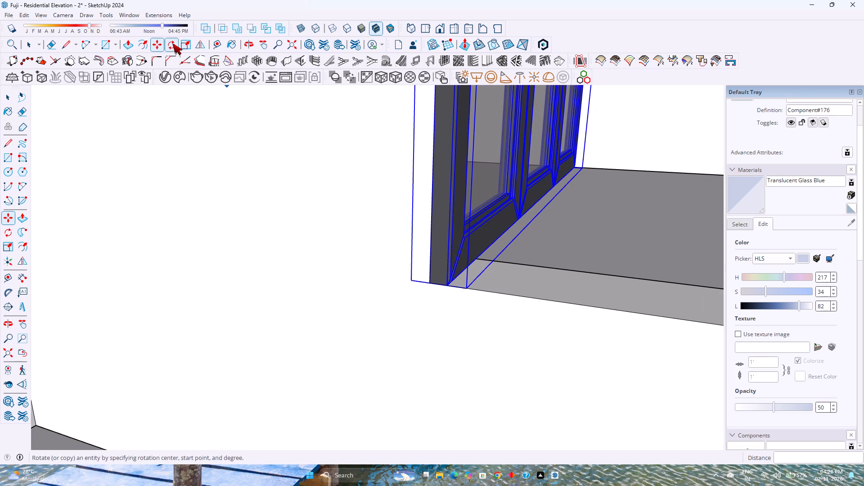
pyautogui.click(172, 43)
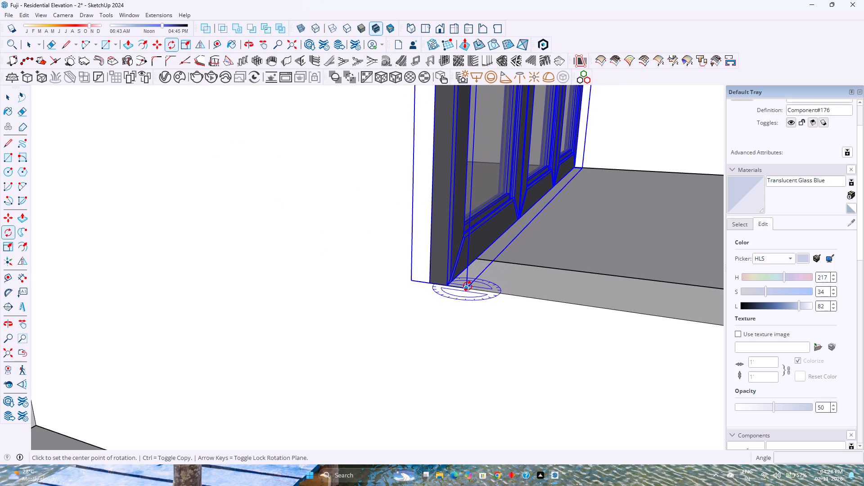
pyautogui.click(468, 286)
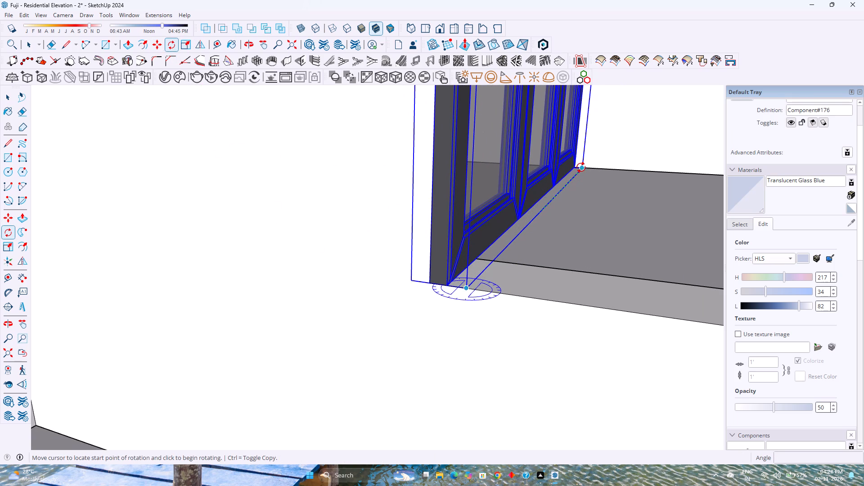
pyautogui.click(581, 167)
pyautogui.scroll(-6, 628, 207)
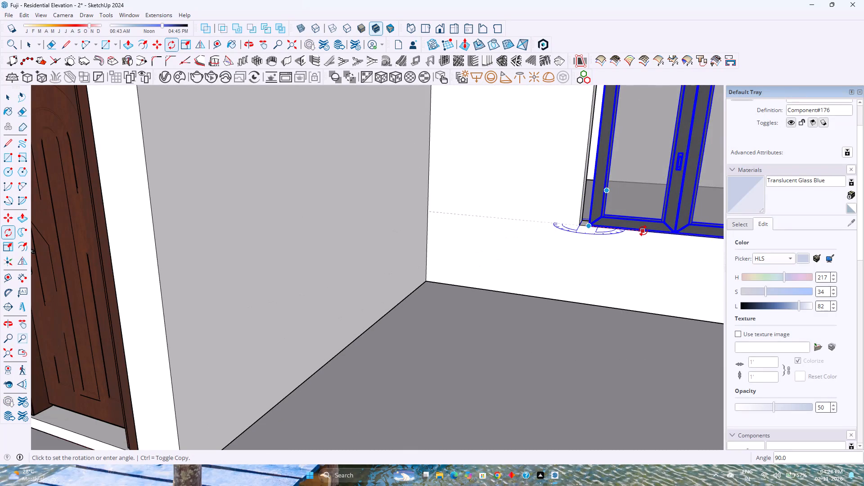
pyautogui.click(644, 231)
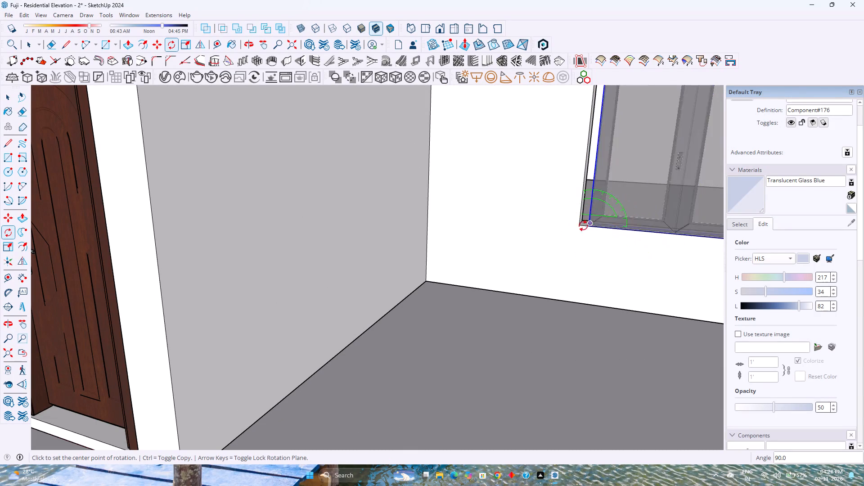
# Move the rotated window by its bottom corner onto the lower corner of the rear-wall opening.
pyautogui.click(156, 45)
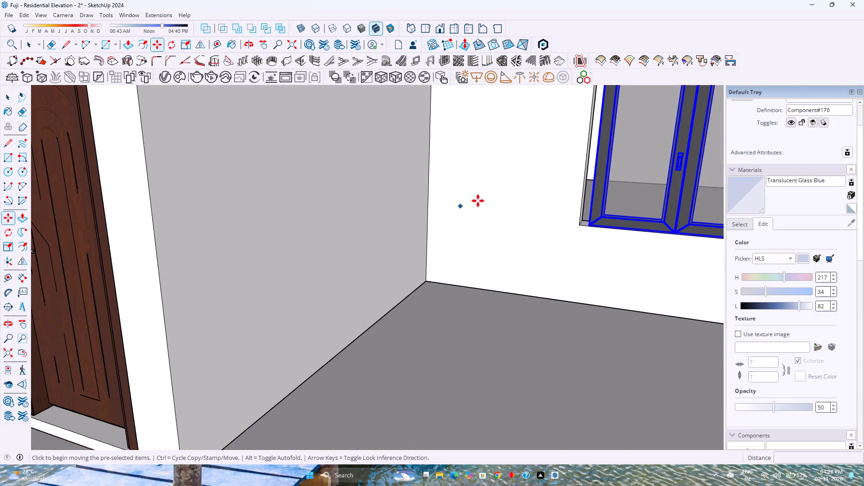
pyautogui.scroll(14, 591, 235)
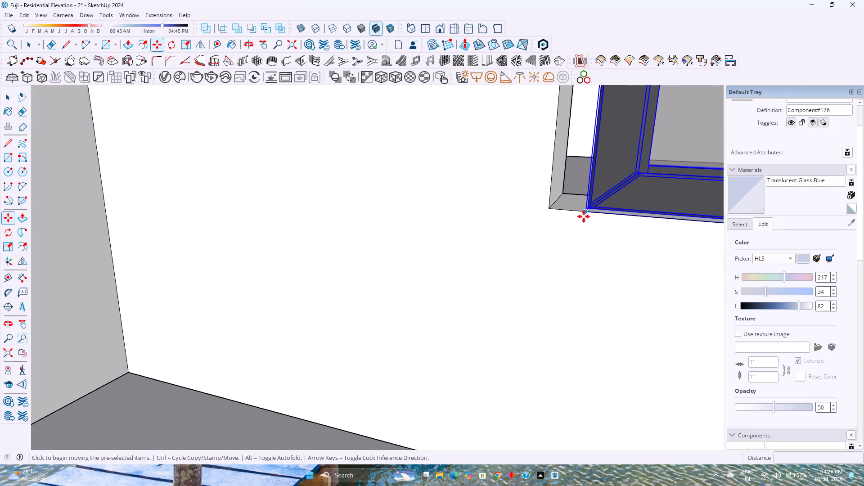
pyautogui.scroll(2, 584, 216)
pyautogui.moveTo(584, 216); pyautogui.dragTo(569, 293, button='middle')
pyautogui.click(588, 217)
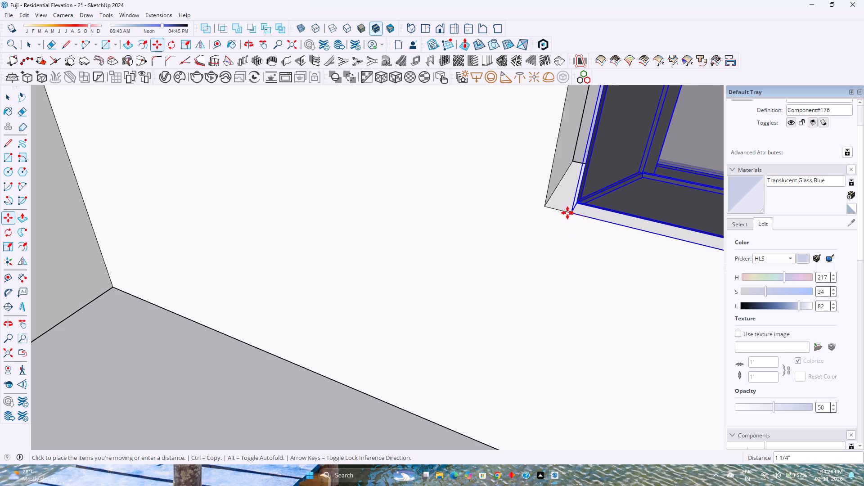
pyautogui.click(546, 207)
pyautogui.scroll(-12, 476, 234)
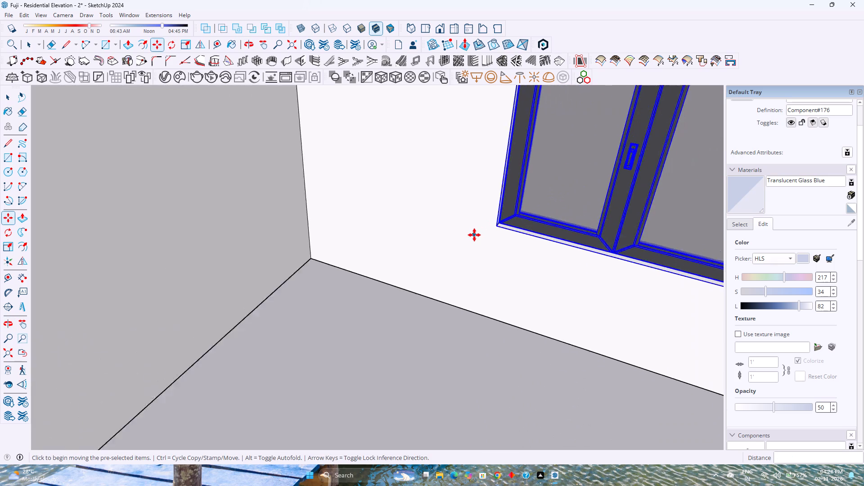
# Scale the window down uniformly from its far upper corner to roughly the width of the porch rear-wall opening.
pyautogui.scroll(-5, 474, 235)
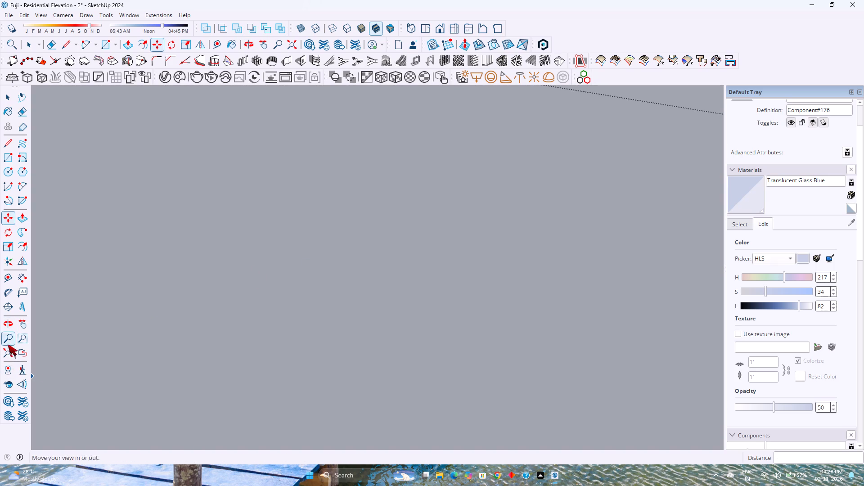
pyautogui.click(7, 350)
pyautogui.moveTo(292, 296); pyautogui.dragTo(414, 202, button='middle')
pyautogui.scroll(5, 424, 307)
pyautogui.moveTo(439, 315); pyautogui.dragTo(445, 284, button='middle')
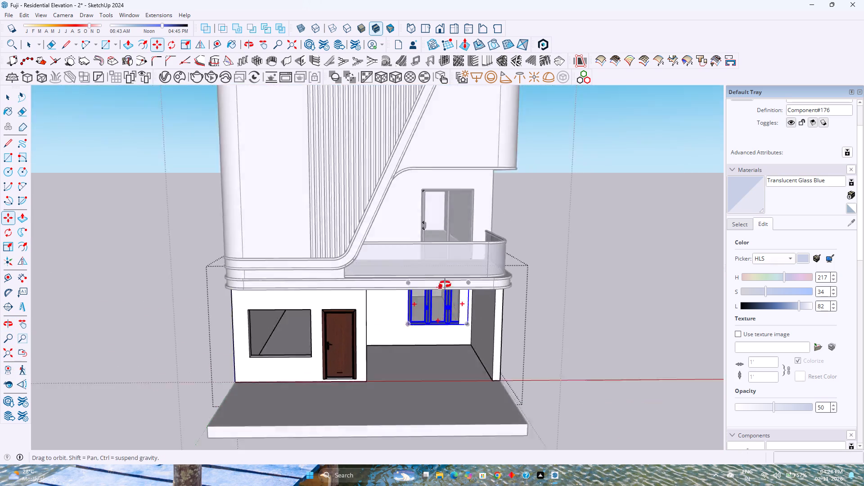
pyautogui.moveTo(445, 284); pyautogui.dragTo(452, 267, button='middle')
pyautogui.middleClick(452, 267)
pyautogui.scroll(8, 468, 274)
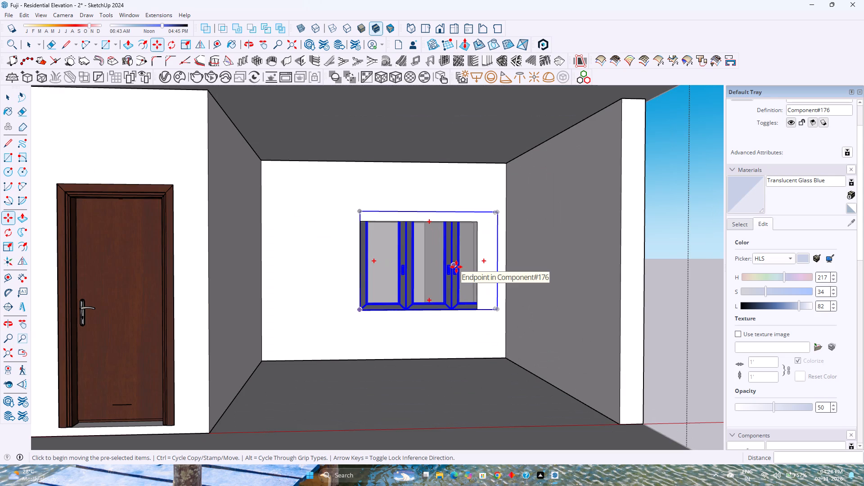
pyautogui.press('s')
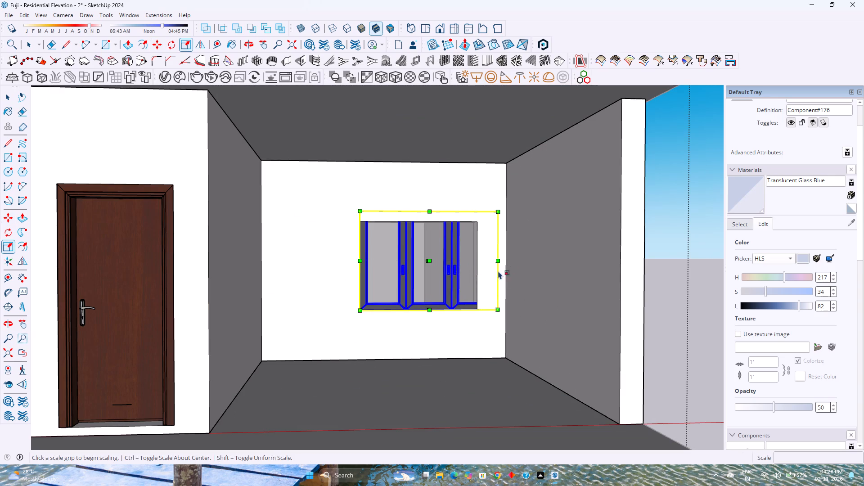
pyautogui.click(496, 216)
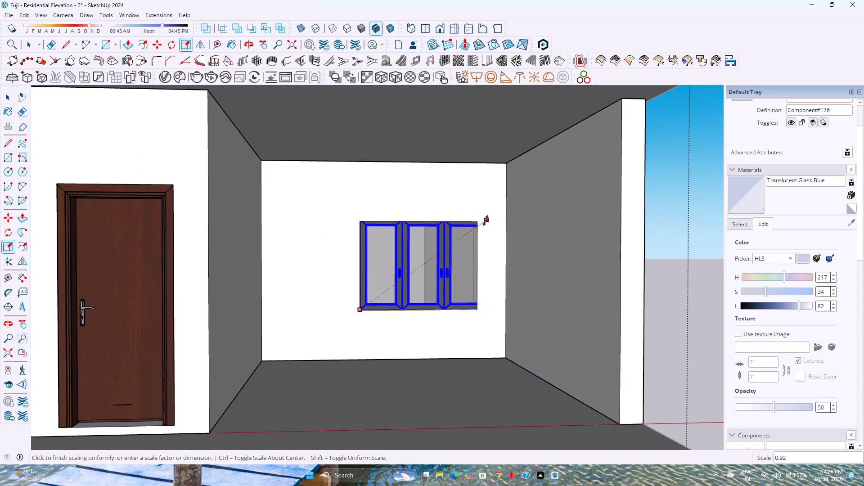
pyautogui.scroll(7, 476, 223)
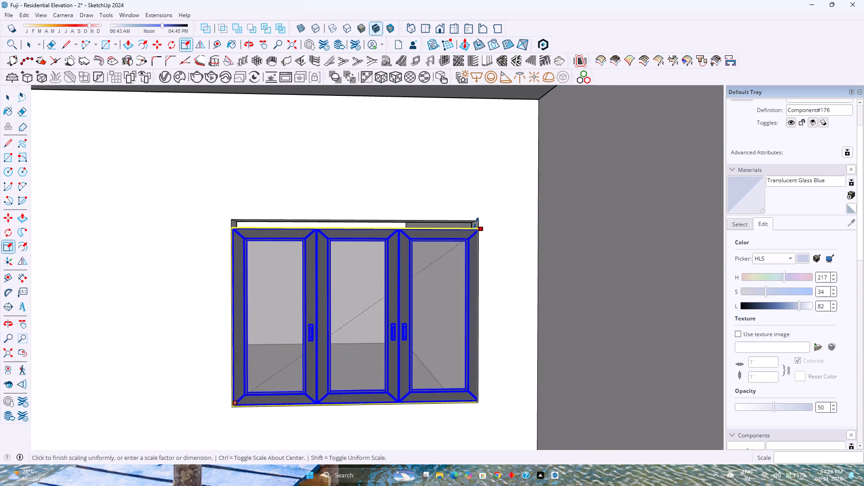
pyautogui.scroll(4, 476, 223)
pyautogui.click(475, 240)
# Stretch the window's width along the green axis by about 1.01 to meet the side edge of the rear-wall opening.
pyautogui.scroll(2, 471, 275)
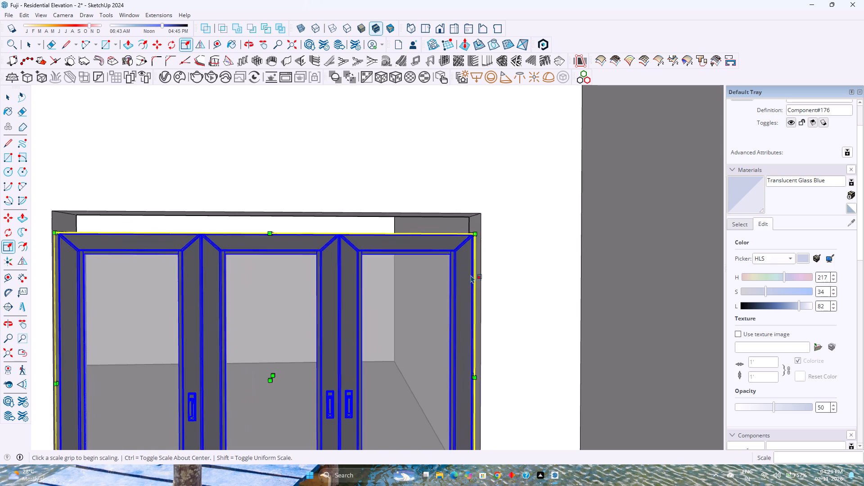
pyautogui.scroll(2, 471, 275)
pyautogui.moveTo(468, 275); pyautogui.dragTo(403, 302, button='middle')
pyautogui.middleClick(401, 304)
pyautogui.scroll(6, 463, 406)
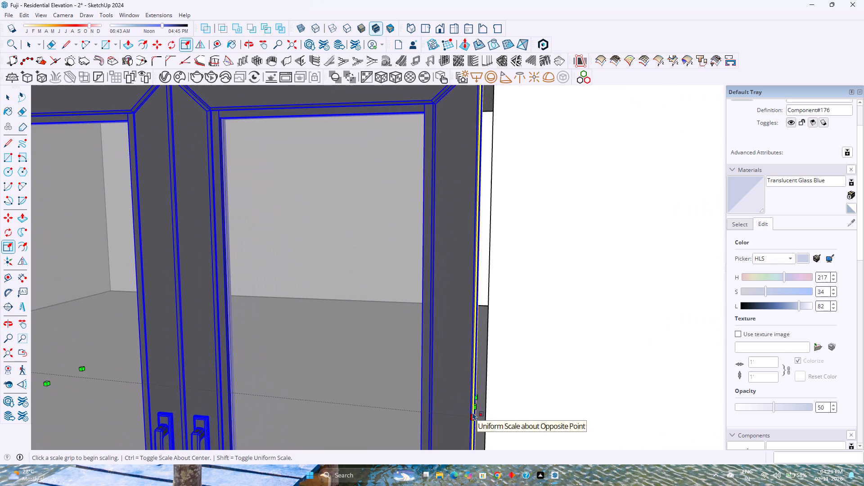
pyautogui.click(474, 407)
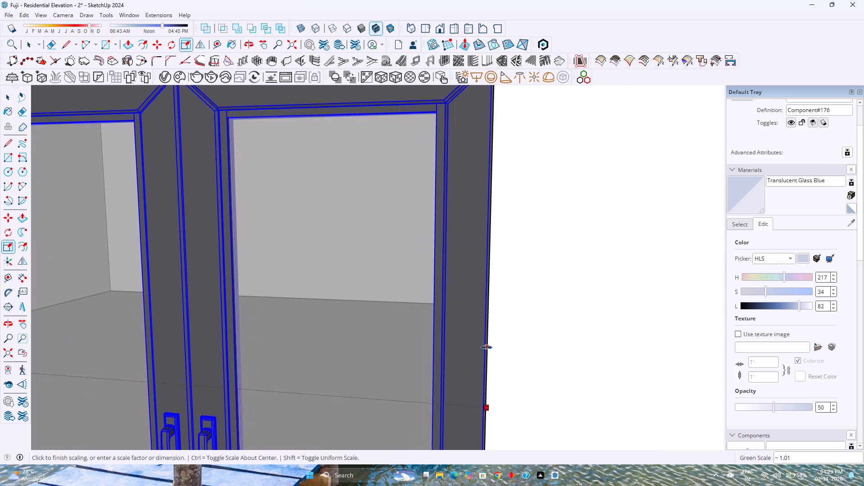
pyautogui.moveTo(486, 347); pyautogui.dragTo(626, 382, button='middle')
pyautogui.middleClick(626, 382)
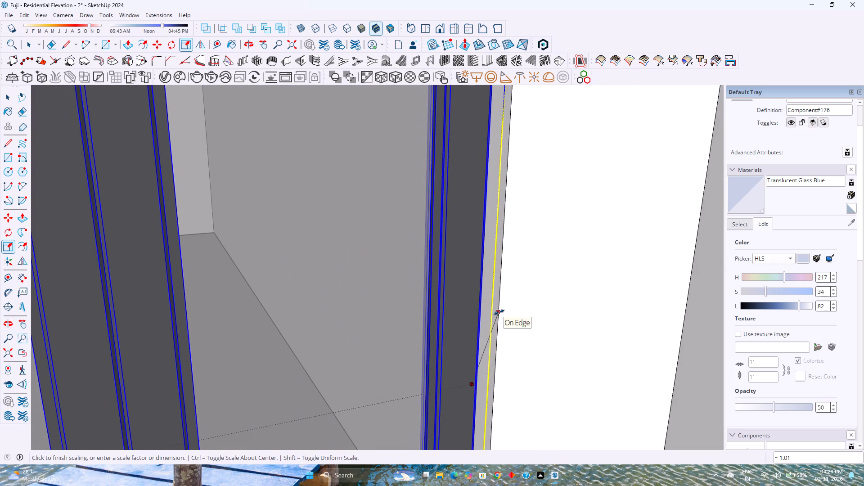
pyautogui.click(499, 312)
# Stretch the window's height along the blue axis by about 1.07 to meet the top edge of the rear-wall opening.
pyautogui.scroll(-8, 444, 330)
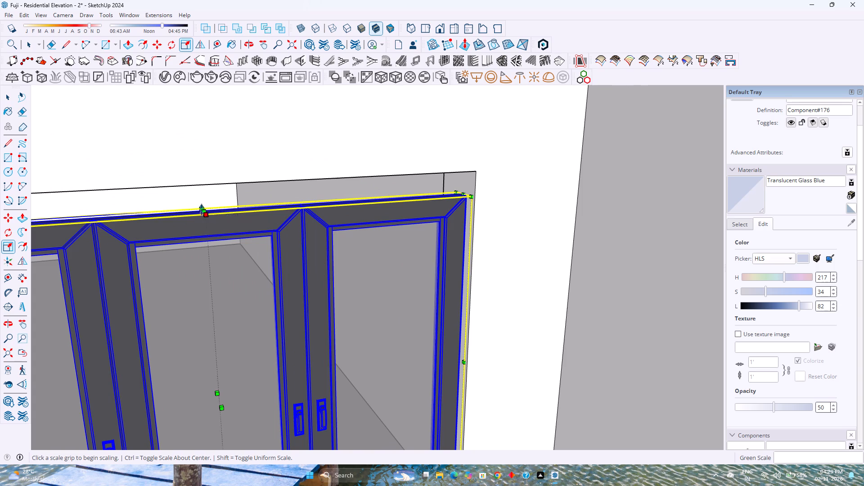
pyautogui.scroll(3, 175, 200)
pyautogui.scroll(-3, 176, 201)
pyautogui.click(207, 213)
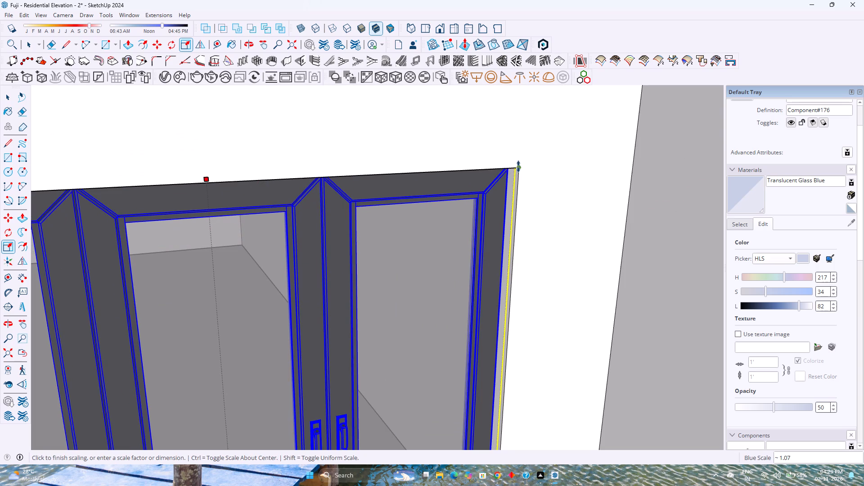
pyautogui.click(518, 166)
# Copy the fitted window by its bottom corner about 20' to the lower outer corner of the front-wall opening beside the door.
pyautogui.scroll(-10, 393, 191)
pyautogui.moveTo(361, 233); pyautogui.dragTo(330, 195, button='middle')
pyautogui.middleClick(327, 191)
pyautogui.scroll(-6, 327, 189)
pyautogui.middleClick(333, 264)
pyautogui.moveTo(257, 297); pyautogui.dragTo(234, 297, button='middle')
pyautogui.moveTo(225, 293); pyautogui.dragTo(217, 290, button='middle')
pyautogui.middleClick(202, 285)
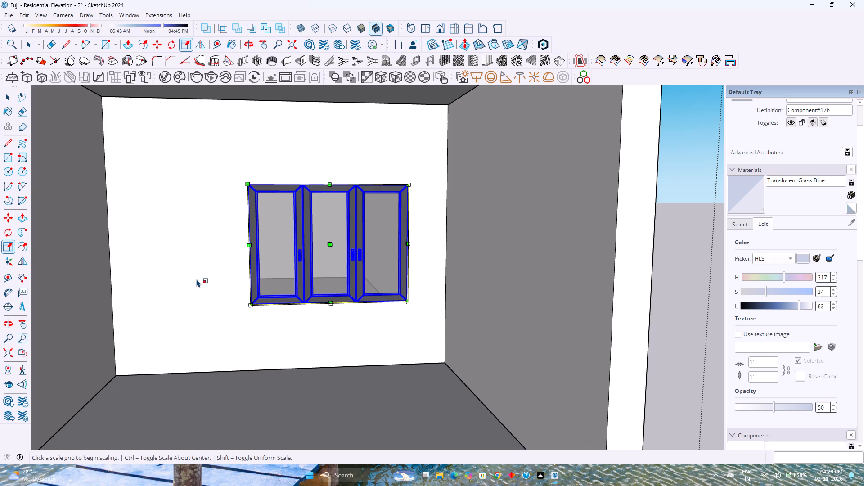
pyautogui.press('m')
pyautogui.click(251, 308)
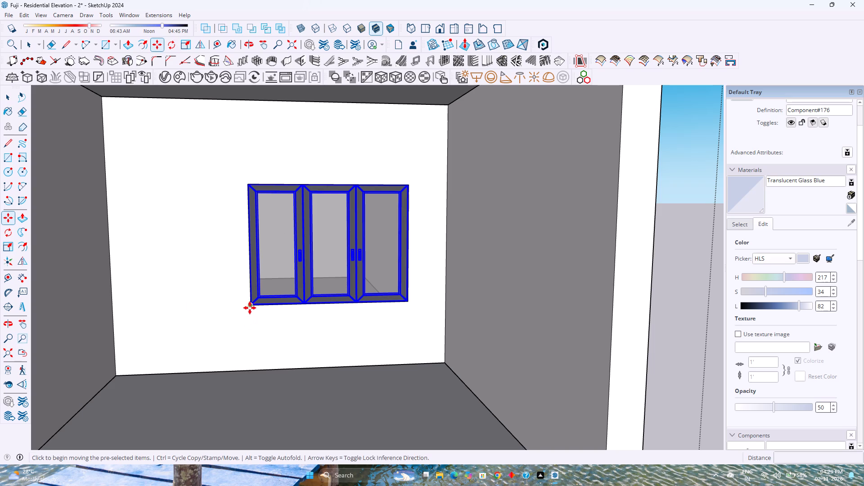
pyautogui.scroll(-14, 243, 315)
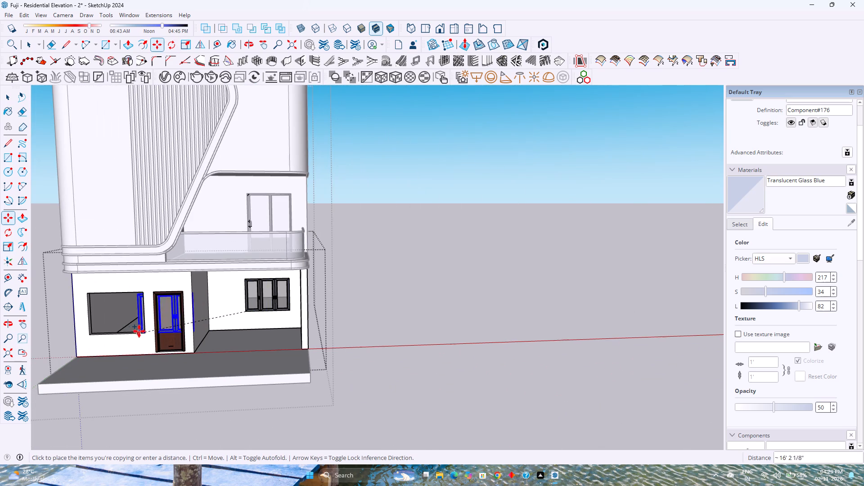
pyautogui.scroll(2, 111, 331)
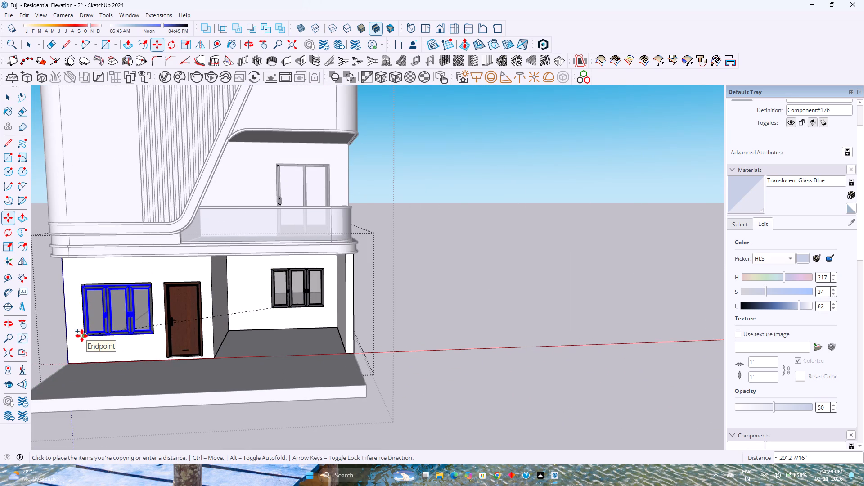
pyautogui.scroll(17, 82, 336)
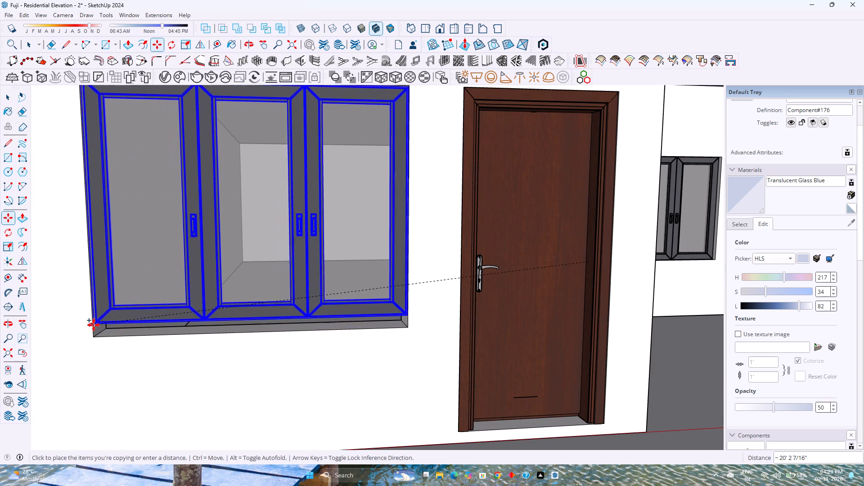
pyautogui.click(93, 340)
# Stretch the copied window's height along the blue axis to the top edge of the front-wall opening, then deselect it.
pyautogui.scroll(-3, 267, 295)
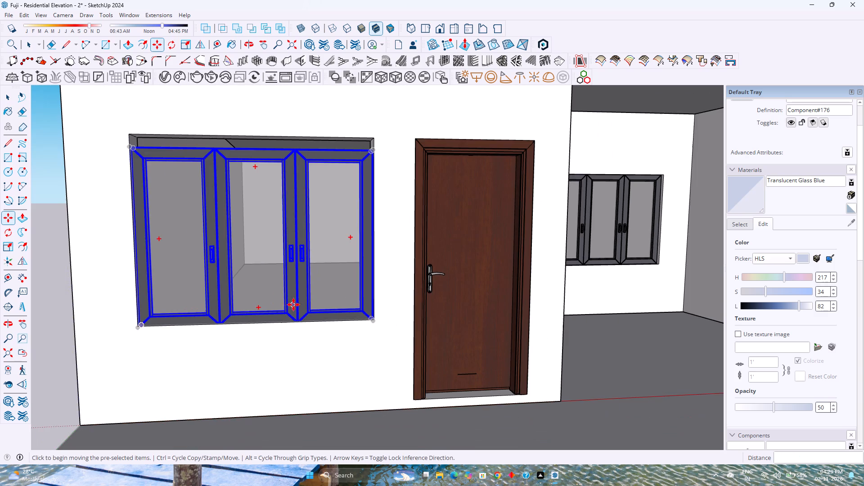
pyautogui.middleClick(293, 305)
pyautogui.moveTo(214, 307); pyautogui.dragTo(185, 307, button='middle')
pyautogui.middleClick(185, 307)
pyautogui.scroll(-1, 185, 307)
pyautogui.moveTo(184, 309); pyautogui.dragTo(194, 327, button='middle')
pyautogui.moveTo(193, 327); pyautogui.dragTo(186, 325, button='middle')
pyautogui.middleClick(186, 325)
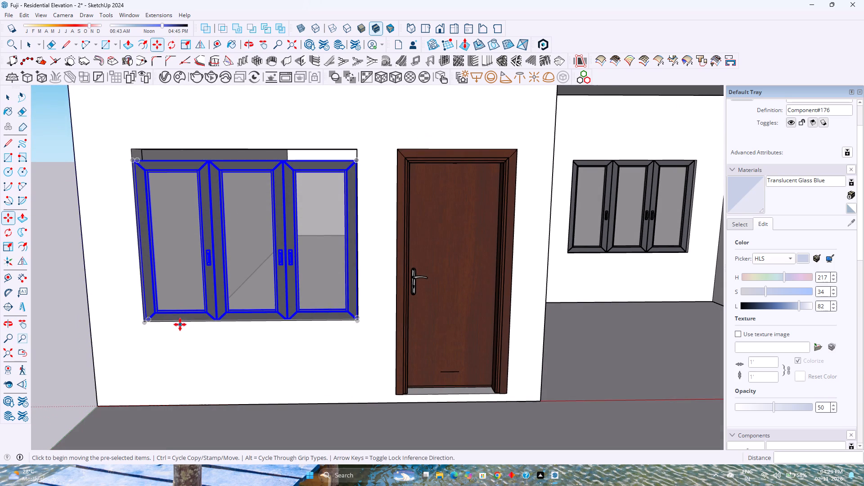
pyautogui.press('s')
pyautogui.keyDown('shift'); pyautogui.scroll(-1, 198, 283); pyautogui.keyUp('shift')
pyautogui.keyDown('shift'); pyautogui.moveTo(199, 283); pyautogui.dragTo(203, 291, button='middle'); pyautogui.keyUp('shift')
pyautogui.keyDown('shift'); pyautogui.moveTo(204, 297); pyautogui.dragTo(211, 334, button='middle'); pyautogui.keyUp('shift')
pyautogui.keyDown('shift'); pyautogui.middleClick(212, 335); pyautogui.keyUp('shift')
pyautogui.keyDown('shift'); pyautogui.middleClick(212, 336); pyautogui.keyUp('shift')
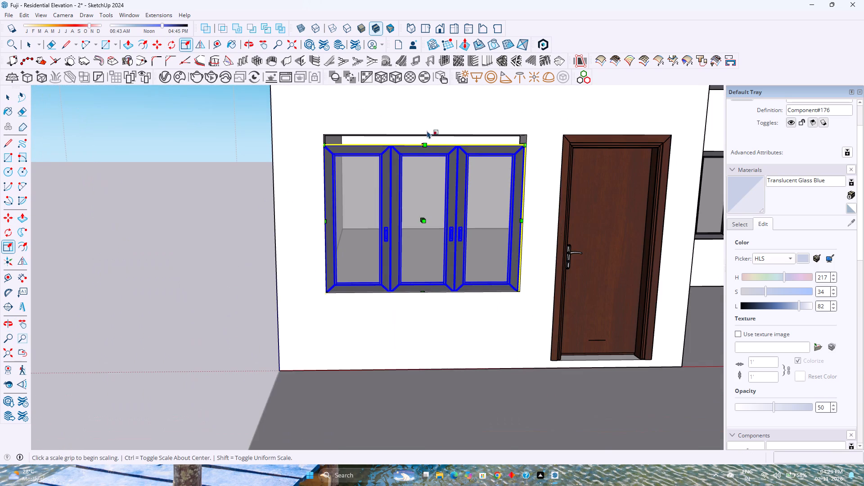
pyautogui.scroll(8, 428, 130)
pyautogui.keyDown('shift'); pyautogui.moveTo(437, 168); pyautogui.dragTo(390, 262, button='middle'); pyautogui.keyUp('shift')
pyautogui.scroll(2, 370, 225)
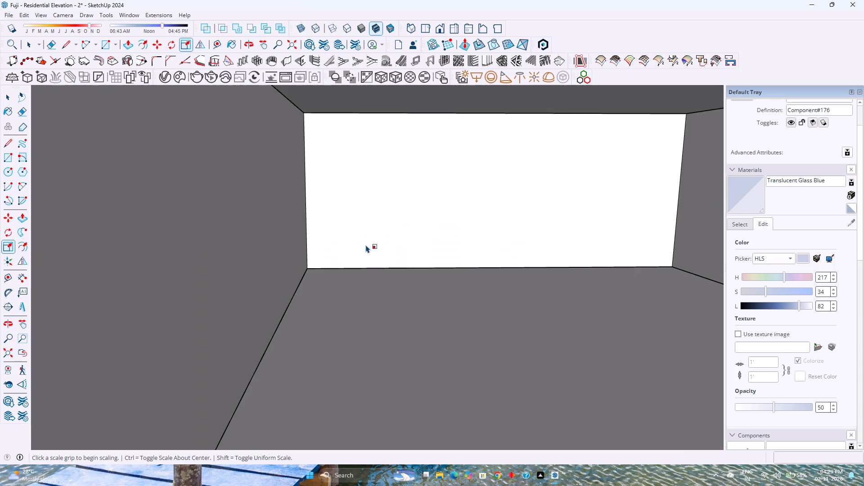
pyautogui.scroll(-3, 370, 247)
pyautogui.scroll(14, 378, 256)
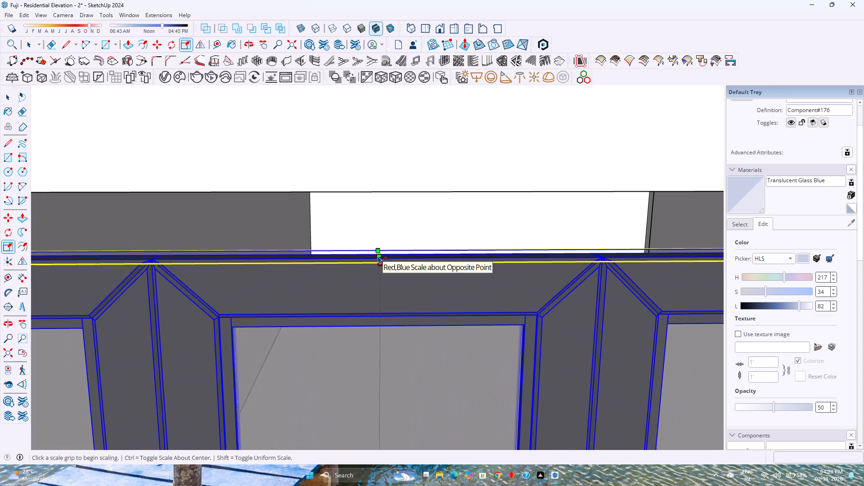
pyautogui.click(378, 255)
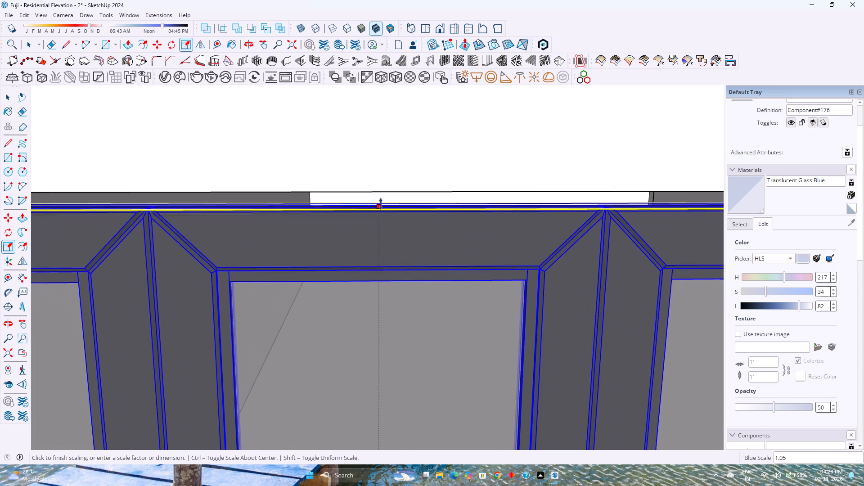
pyautogui.click(391, 190)
pyautogui.scroll(-2, 328, 256)
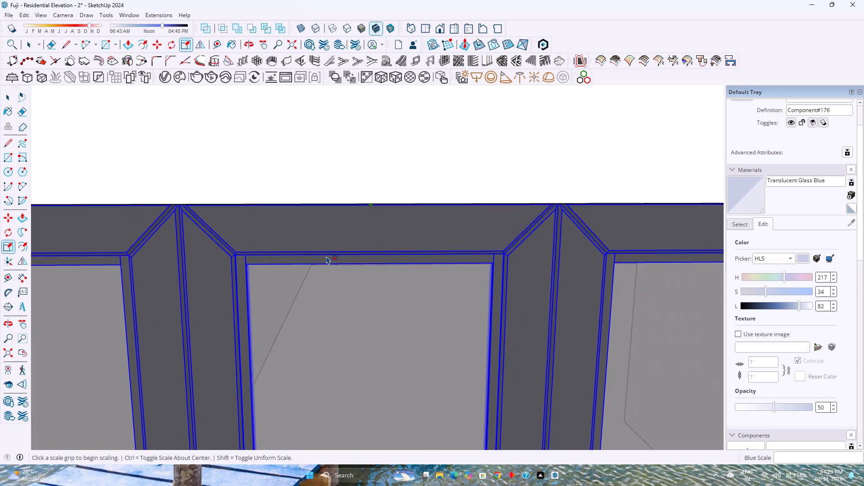
pyautogui.press('space')
pyautogui.scroll(-5, 327, 256)
pyautogui.press('Escape')
# Examine the ground-floor windows and the front elevation from several angles.
pyautogui.scroll(-9, 328, 255)
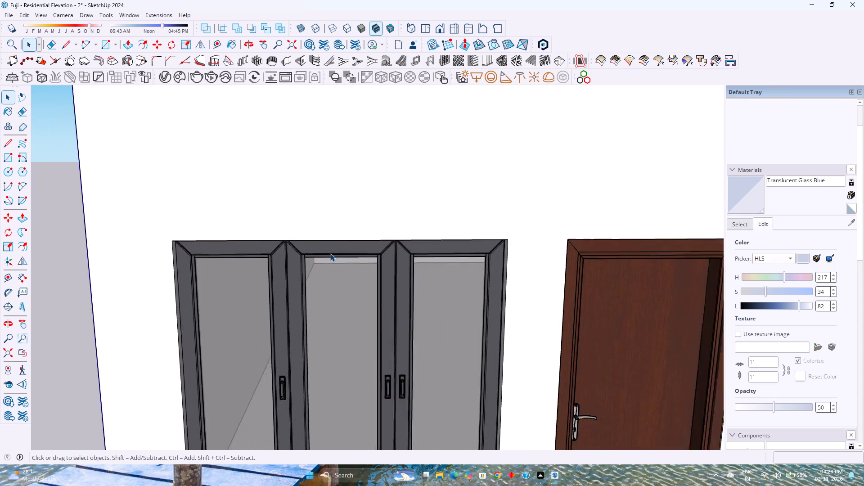
pyautogui.scroll(-7, 330, 253)
pyautogui.keyDown('shift'); pyautogui.moveTo(372, 279); pyautogui.dragTo(305, 272, button='middle'); pyautogui.keyUp('shift')
pyautogui.moveTo(367, 283); pyautogui.dragTo(279, 242, button='middle')
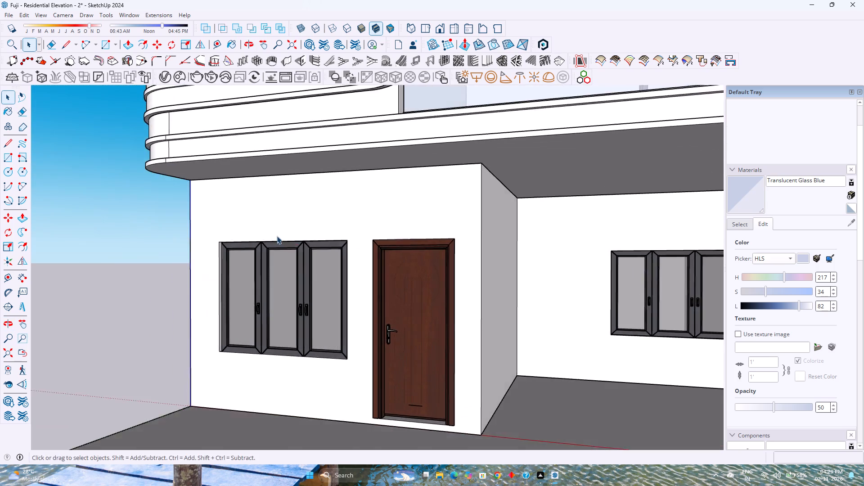
pyautogui.scroll(-3, 278, 236)
pyautogui.keyDown('shift'); pyautogui.moveTo(324, 265); pyautogui.dragTo(212, 318, button='middle'); pyautogui.keyUp('shift')
pyautogui.moveTo(220, 307); pyautogui.dragTo(322, 298, button='middle')
pyautogui.middleClick(323, 297)
pyautogui.scroll(-9, 329, 288)
pyautogui.moveTo(324, 285); pyautogui.dragTo(286, 307, button='middle')
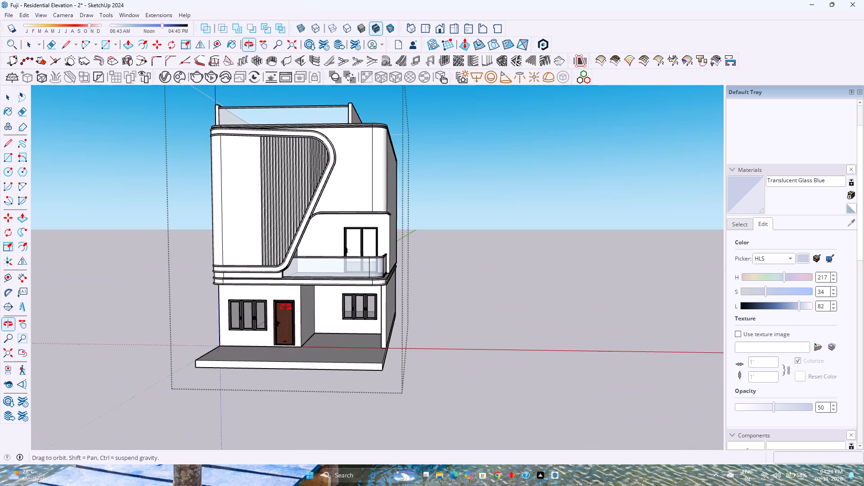
pyautogui.moveTo(286, 307); pyautogui.dragTo(285, 307, button='middle')
# Save the residential elevation model.
pyautogui.hotkey('ctrl', 's')
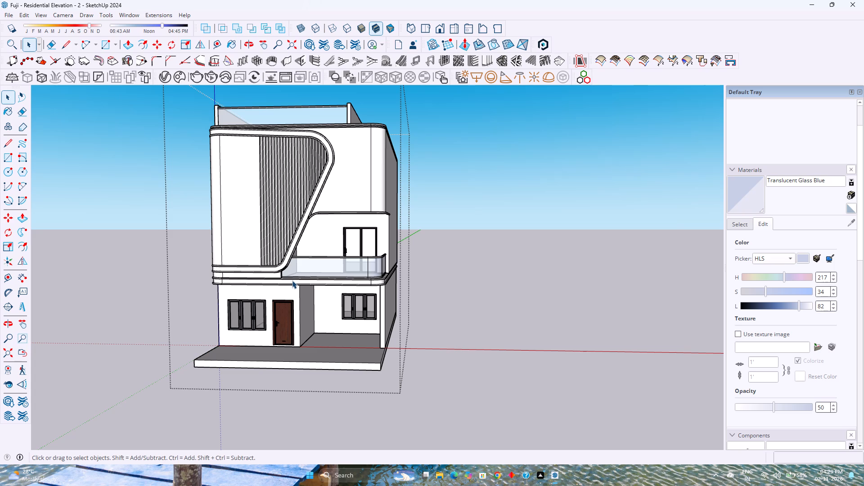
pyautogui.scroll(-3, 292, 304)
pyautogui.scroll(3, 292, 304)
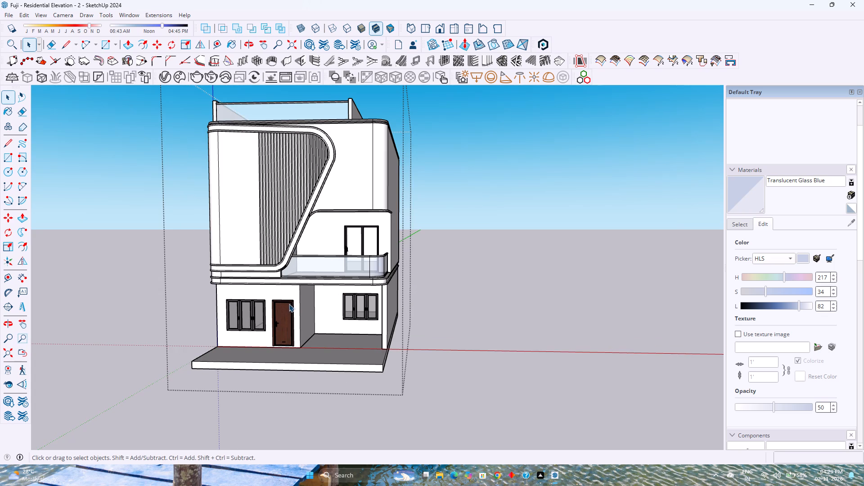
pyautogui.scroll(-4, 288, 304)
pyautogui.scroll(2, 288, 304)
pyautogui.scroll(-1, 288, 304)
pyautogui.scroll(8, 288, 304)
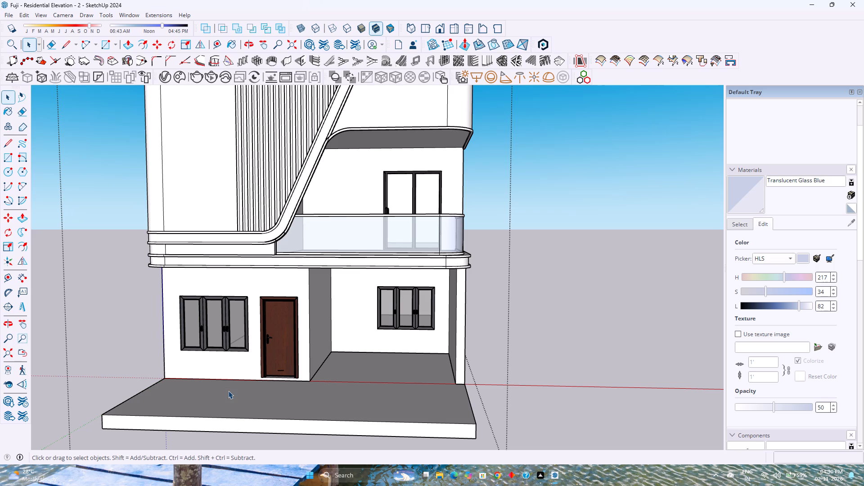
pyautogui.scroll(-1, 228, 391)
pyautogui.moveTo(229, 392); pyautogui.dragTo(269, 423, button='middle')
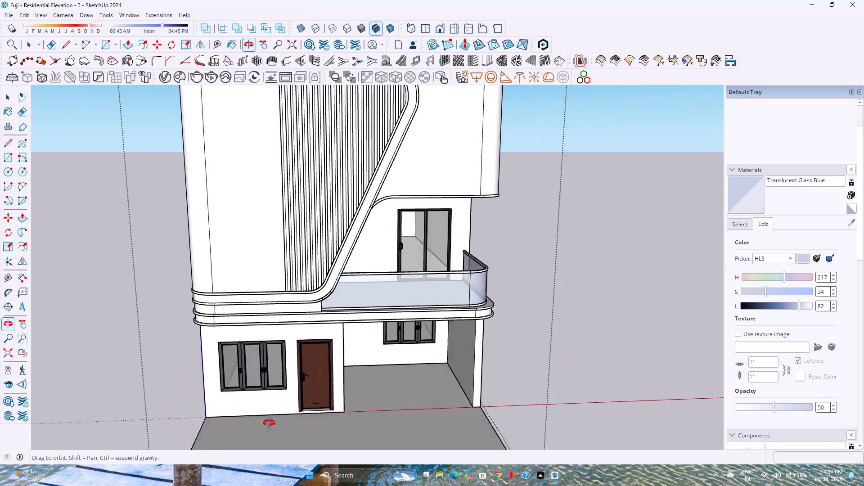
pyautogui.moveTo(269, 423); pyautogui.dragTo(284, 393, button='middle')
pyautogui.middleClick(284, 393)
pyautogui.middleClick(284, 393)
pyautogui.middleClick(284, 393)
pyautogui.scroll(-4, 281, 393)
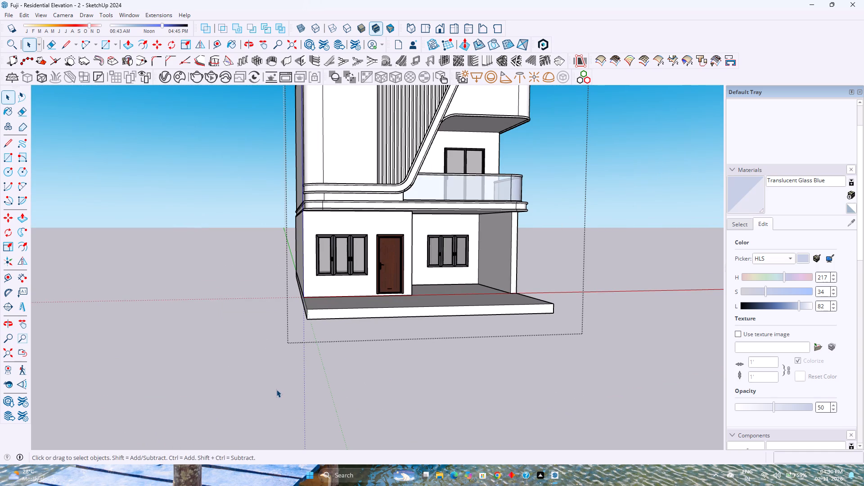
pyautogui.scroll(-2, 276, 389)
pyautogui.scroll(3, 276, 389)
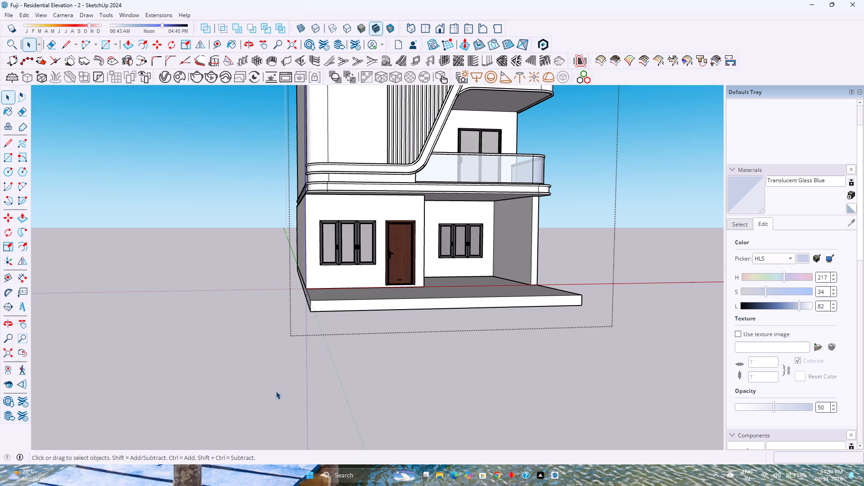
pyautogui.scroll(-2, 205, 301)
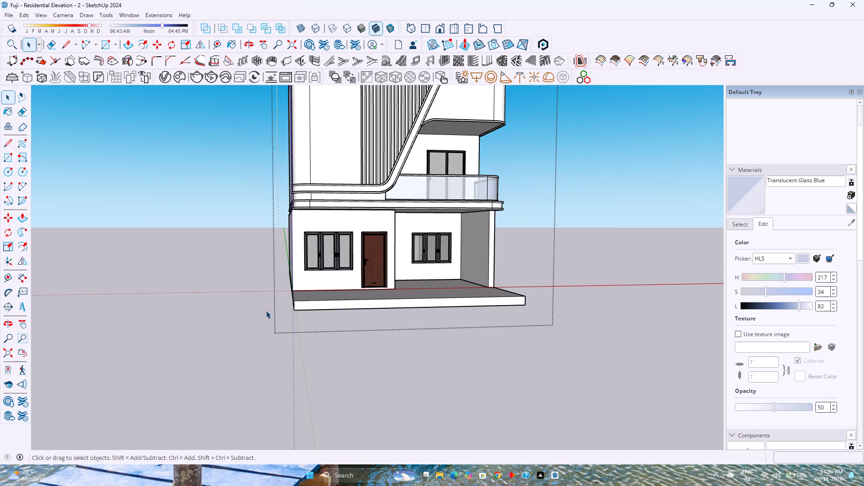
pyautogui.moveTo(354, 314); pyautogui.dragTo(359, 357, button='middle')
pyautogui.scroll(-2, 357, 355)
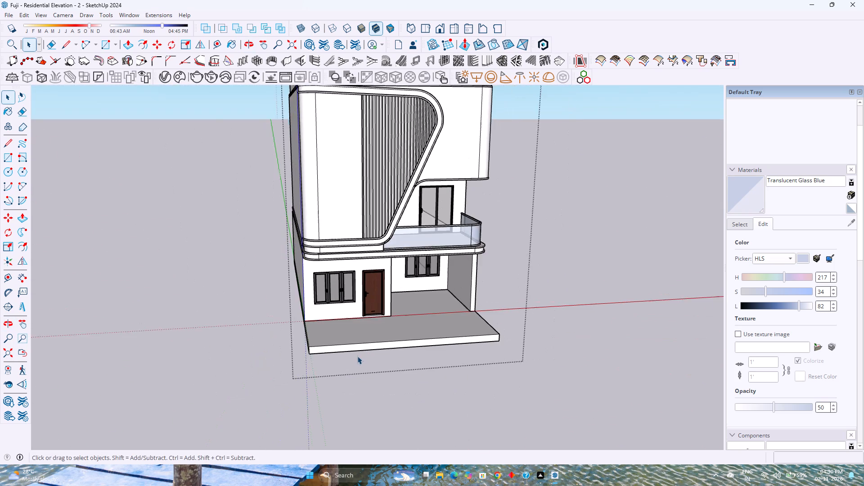
# Examine the whole house from the front, the roof side and the corner.
pyautogui.scroll(-1, 357, 356)
pyautogui.middleClick(423, 376)
pyautogui.moveTo(422, 376); pyautogui.dragTo(403, 373, button='middle')
pyautogui.moveTo(398, 373); pyautogui.dragTo(357, 370, button='middle')
pyautogui.middleClick(293, 365)
pyautogui.middleClick(289, 364)
pyautogui.middleClick(288, 364)
pyautogui.scroll(-10, 293, 348)
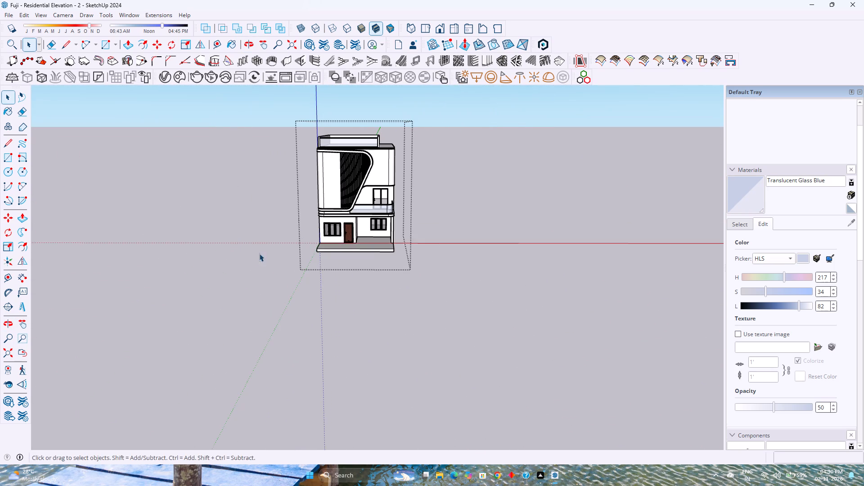
pyautogui.scroll(1, 365, 175)
pyautogui.scroll(6, 411, 157)
pyautogui.moveTo(412, 157); pyautogui.dragTo(416, 167, button='middle')
pyautogui.middleClick(421, 175)
pyautogui.moveTo(423, 180); pyautogui.dragTo(442, 297, button='middle')
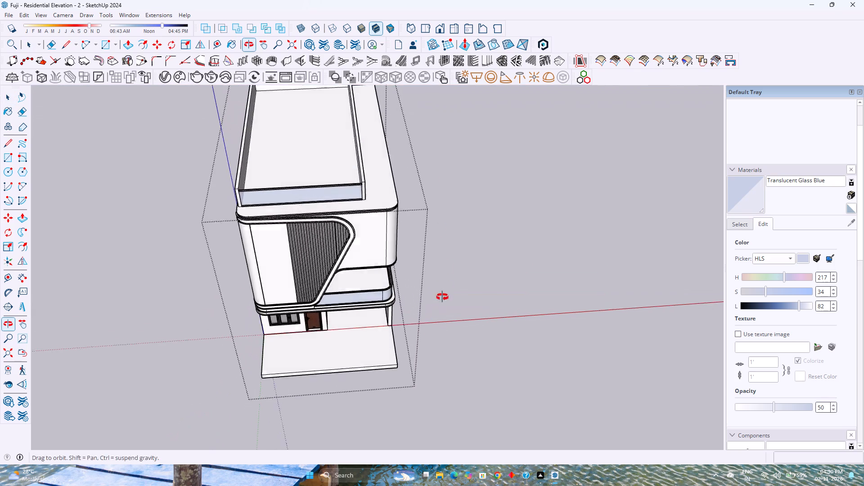
pyautogui.moveTo(442, 297); pyautogui.dragTo(439, 309, button='middle')
pyautogui.moveTo(276, 302); pyautogui.dragTo(208, 247, button='middle')
pyautogui.middleClick(207, 245)
pyautogui.scroll(-3, 254, 233)
pyautogui.moveTo(271, 250); pyautogui.dragTo(297, 339, button='middle')
pyautogui.moveTo(330, 261); pyautogui.dragTo(335, 266, button='middle')
pyautogui.moveTo(337, 269); pyautogui.dragTo(385, 368, button='middle')
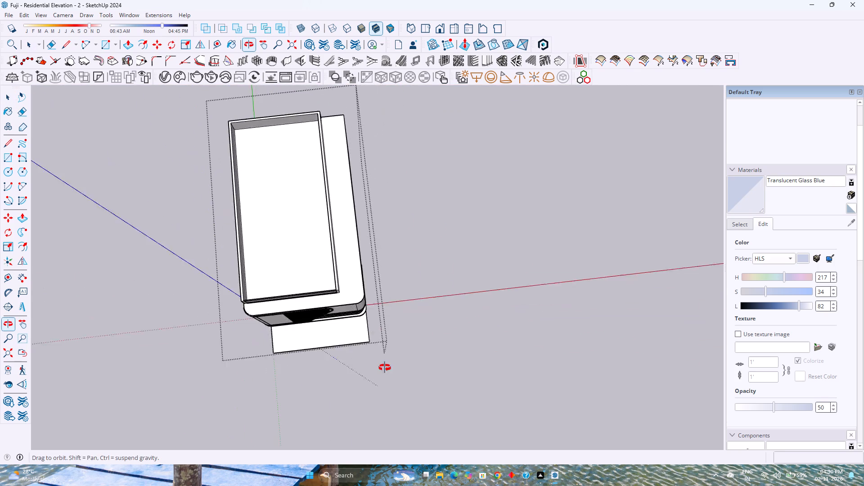
pyautogui.moveTo(385, 368); pyautogui.dragTo(307, 105, button='middle')
pyautogui.middleClick(307, 105)
pyautogui.scroll(3, 329, 193)
pyautogui.moveTo(294, 190); pyautogui.dragTo(201, 145, button='middle')
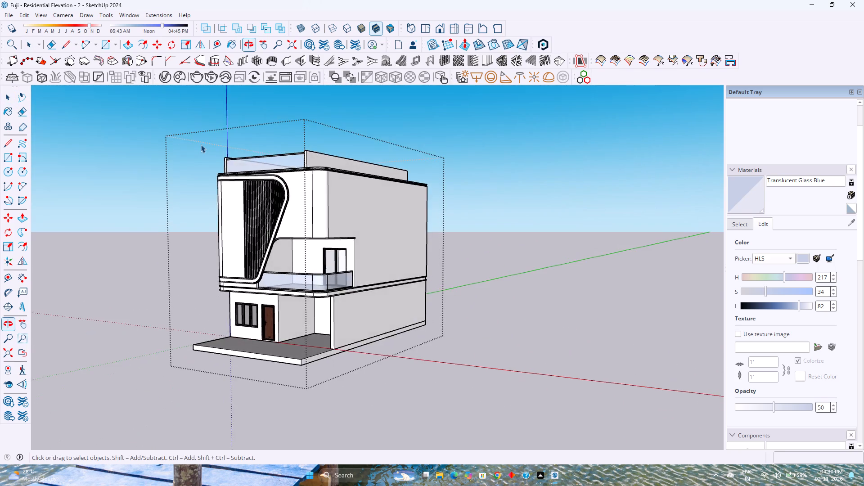
pyautogui.scroll(5, 201, 144)
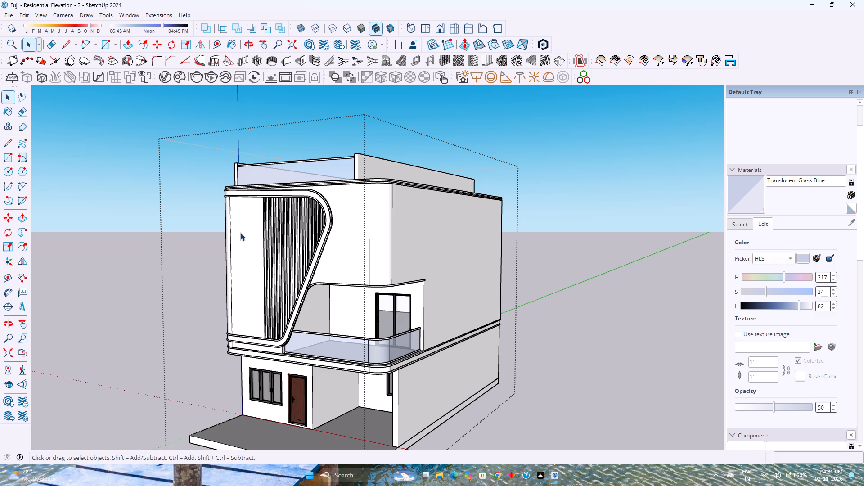
# Examine the side wall, first-floor balcony and ground-floor porch from several low and high angles.
pyautogui.moveTo(274, 330); pyautogui.dragTo(295, 279, button='middle')
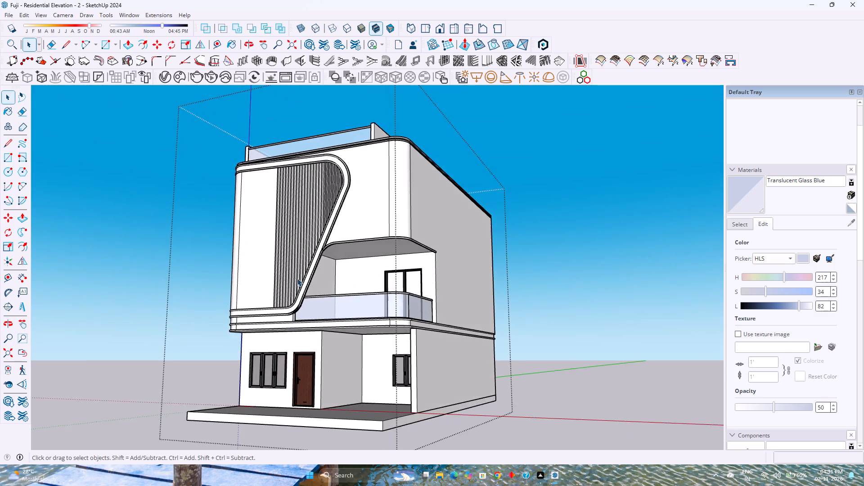
pyautogui.scroll(-2, 297, 278)
pyautogui.moveTo(323, 301); pyautogui.dragTo(233, 310, button='middle')
pyautogui.moveTo(232, 311); pyautogui.dragTo(243, 351, button='middle')
pyautogui.moveTo(251, 360); pyautogui.dragTo(343, 345, button='middle')
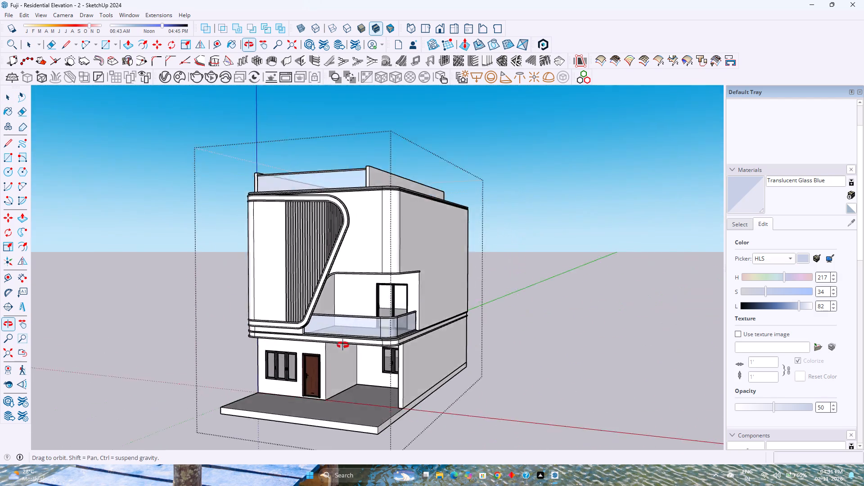
pyautogui.moveTo(343, 345); pyautogui.dragTo(315, 346, button='middle')
pyautogui.scroll(-3, 319, 308)
pyautogui.moveTo(309, 289); pyautogui.dragTo(309, 283, button='middle')
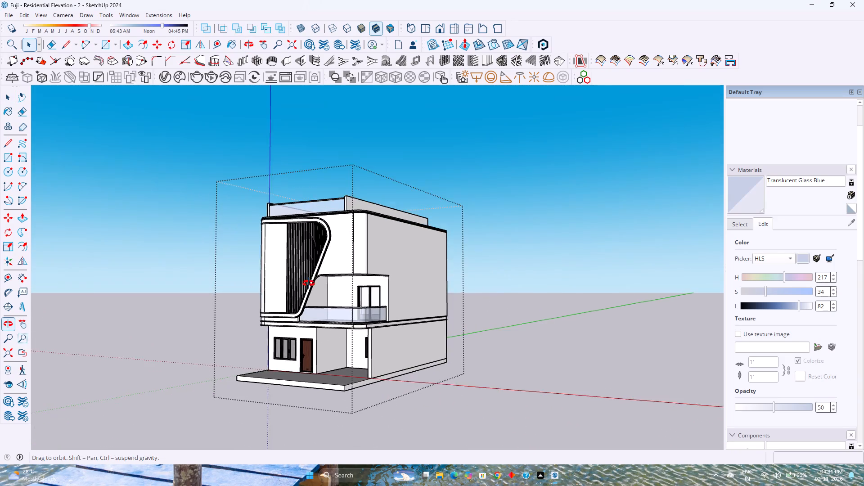
pyautogui.moveTo(309, 283); pyautogui.dragTo(308, 273, button='middle')
pyautogui.moveTo(308, 268); pyautogui.dragTo(308, 245, button='middle')
pyautogui.middleClick(308, 245)
pyautogui.scroll(3, 359, 318)
pyautogui.moveTo(338, 303); pyautogui.dragTo(267, 306, button='middle')
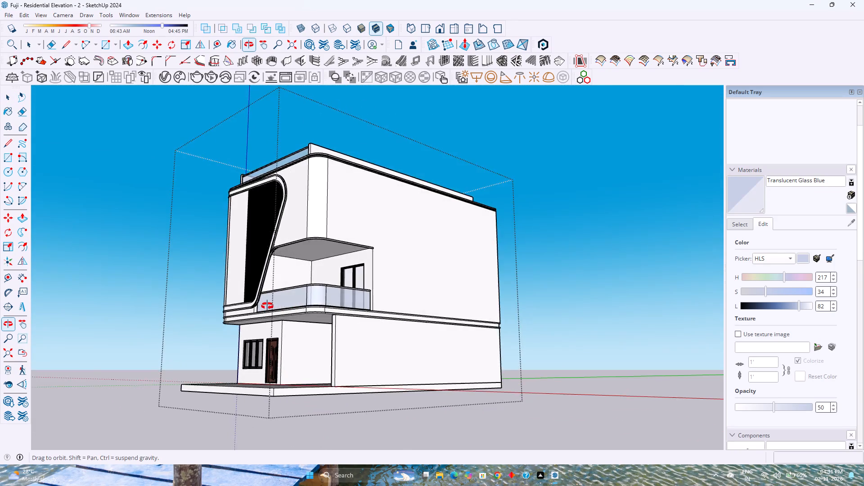
pyautogui.moveTo(267, 306); pyautogui.dragTo(339, 262, button='middle')
pyautogui.moveTo(329, 268); pyautogui.dragTo(243, 340, button='middle')
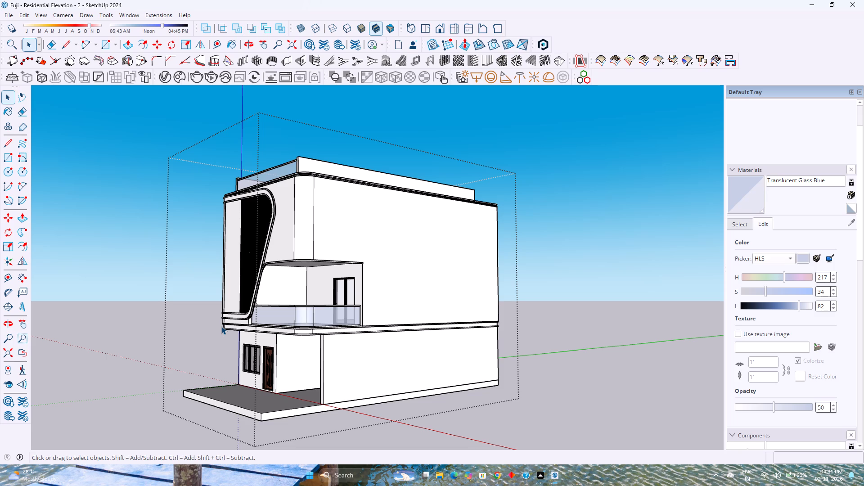
pyautogui.scroll(-1, 394, 352)
pyautogui.middleClick(318, 353)
pyautogui.middleClick(318, 353)
pyautogui.moveTo(318, 353); pyautogui.dragTo(330, 346, button='middle')
pyautogui.middleClick(330, 346)
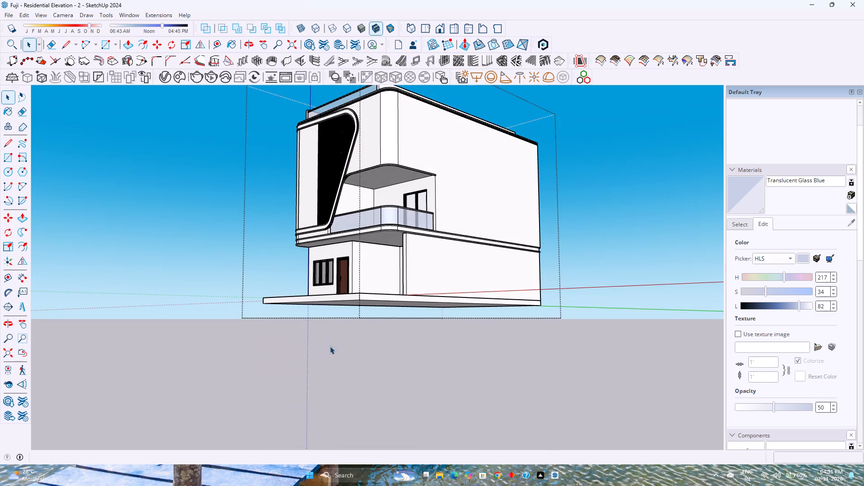
pyautogui.scroll(7, 431, 227)
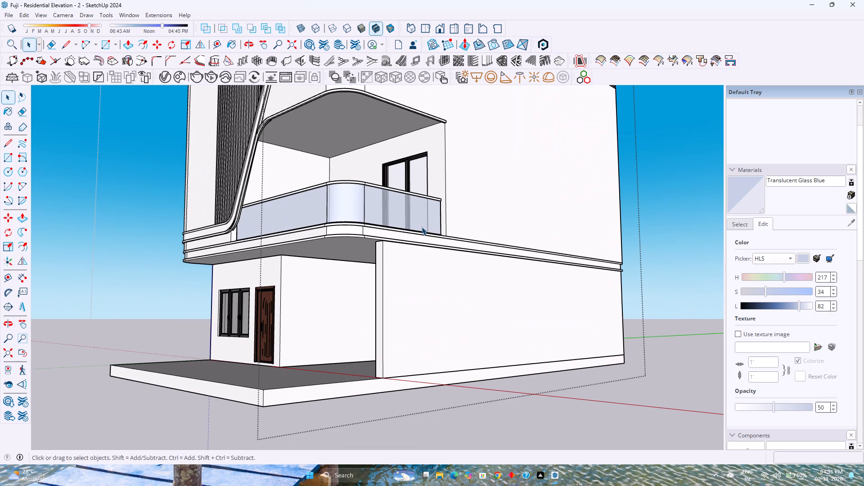
pyautogui.moveTo(372, 248); pyautogui.dragTo(413, 254, button='middle')
pyautogui.moveTo(413, 254); pyautogui.dragTo(419, 265, button='middle')
pyautogui.middleClick(419, 266)
pyautogui.moveTo(419, 266); pyautogui.dragTo(425, 294, button='middle')
pyautogui.moveTo(425, 295); pyautogui.dragTo(425, 300, button='middle')
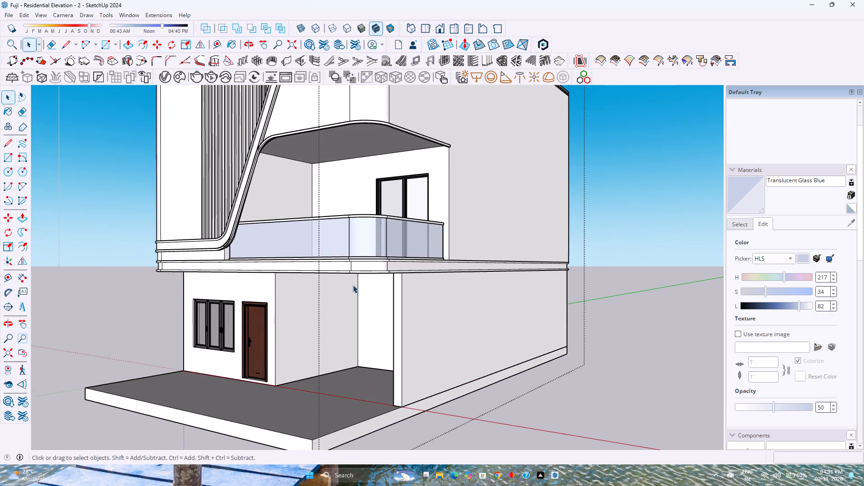
pyautogui.scroll(-2, 353, 285)
pyautogui.moveTo(327, 288); pyautogui.dragTo(396, 305, button='middle')
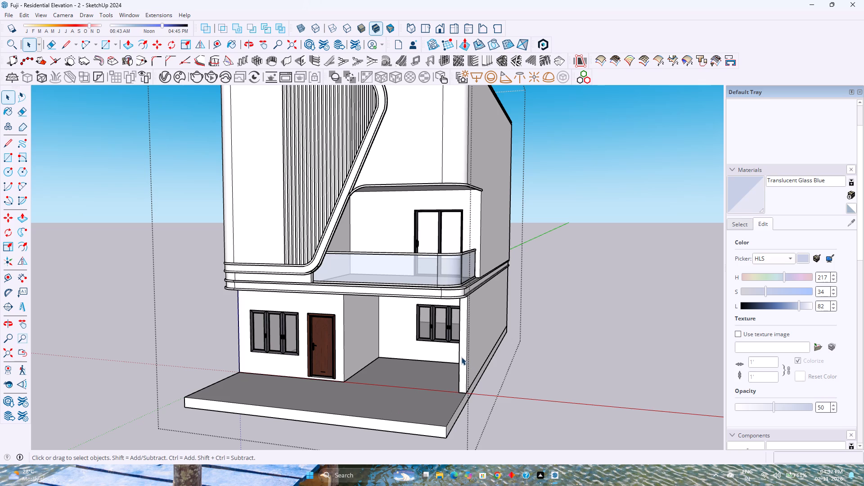
# Open the ground-floor group for editing and copy the bottom front edge of the porch's end wall 5' up the blue axis.
pyautogui.scroll(3, 473, 377)
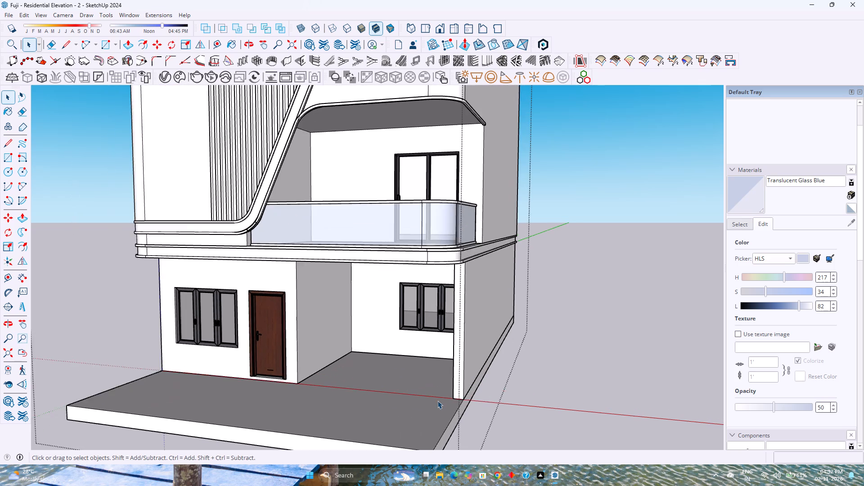
pyautogui.scroll(2, 437, 400)
pyautogui.moveTo(437, 400); pyautogui.dragTo(463, 400, button='middle')
pyautogui.scroll(3, 459, 403)
pyautogui.click(461, 395)
pyautogui.click(459, 395)
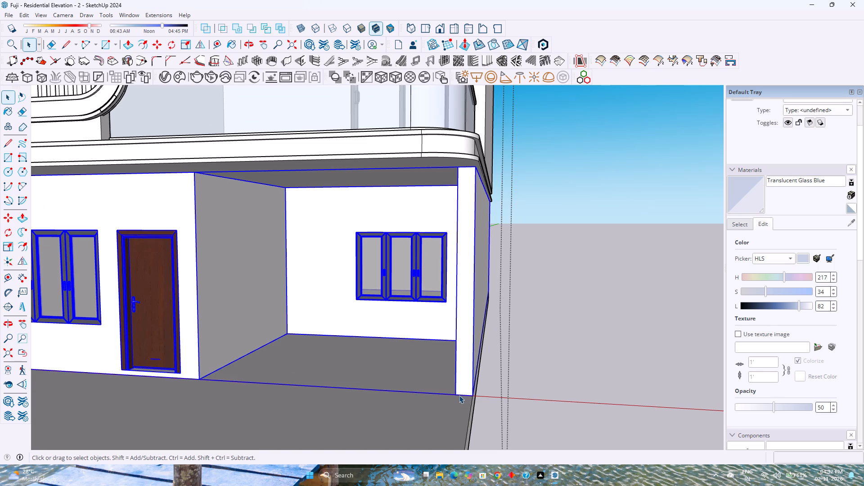
pyautogui.click(459, 395)
pyautogui.click(462, 396)
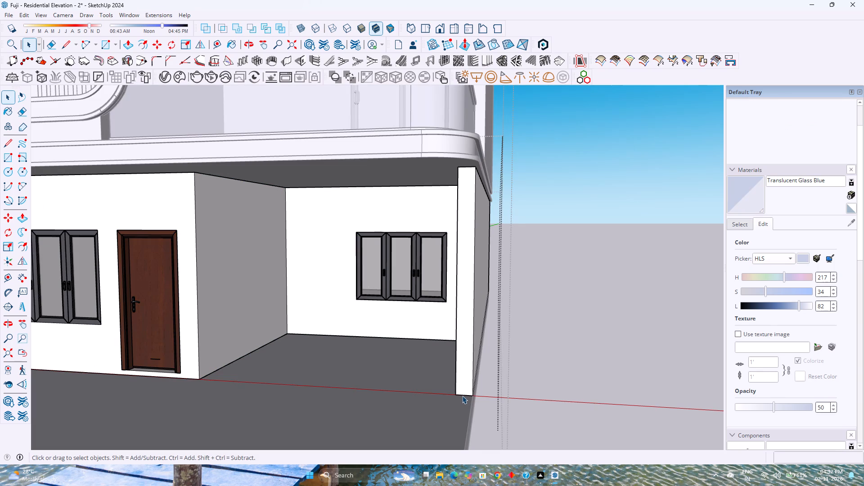
pyautogui.press('m')
pyautogui.click(458, 396)
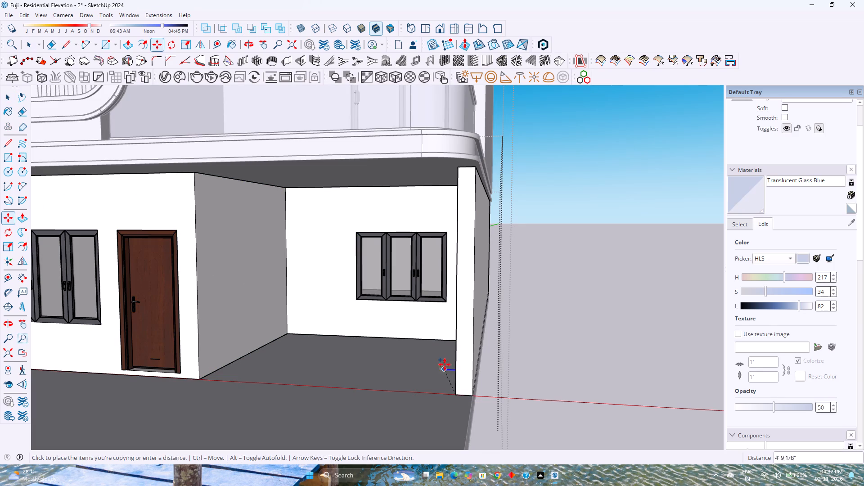
pyautogui.press('Up')
pyautogui.press('5')
pyautogui.press("'")
pyautogui.press('Return')
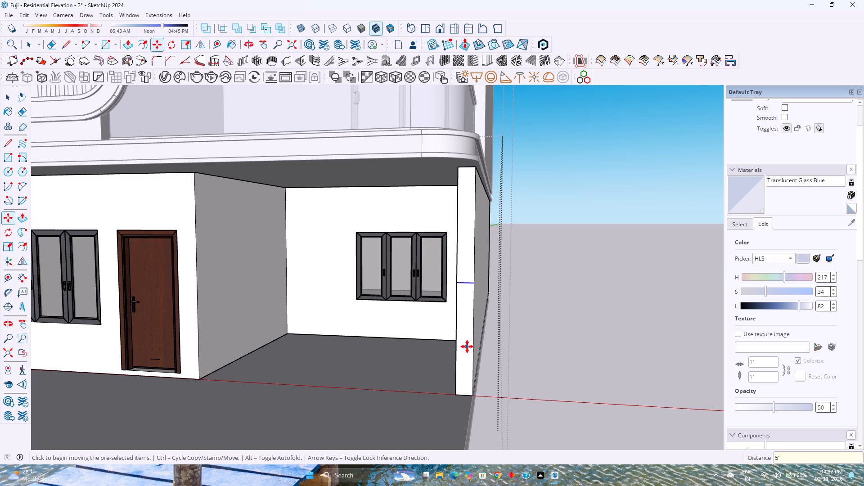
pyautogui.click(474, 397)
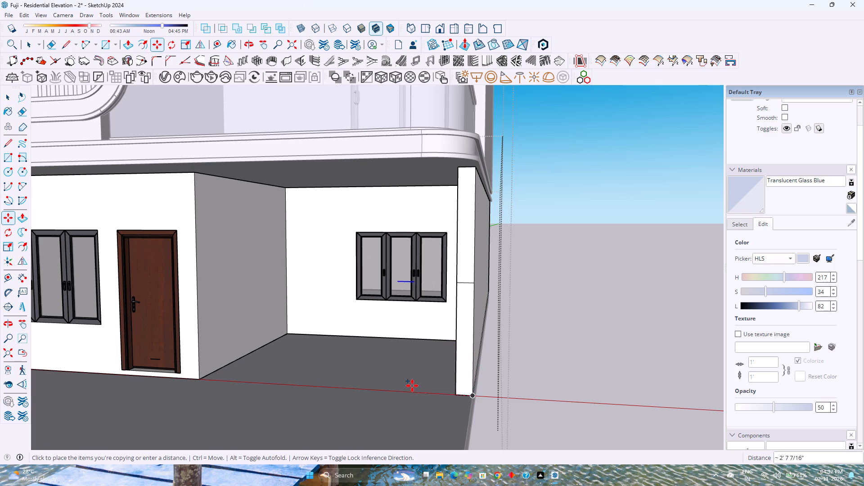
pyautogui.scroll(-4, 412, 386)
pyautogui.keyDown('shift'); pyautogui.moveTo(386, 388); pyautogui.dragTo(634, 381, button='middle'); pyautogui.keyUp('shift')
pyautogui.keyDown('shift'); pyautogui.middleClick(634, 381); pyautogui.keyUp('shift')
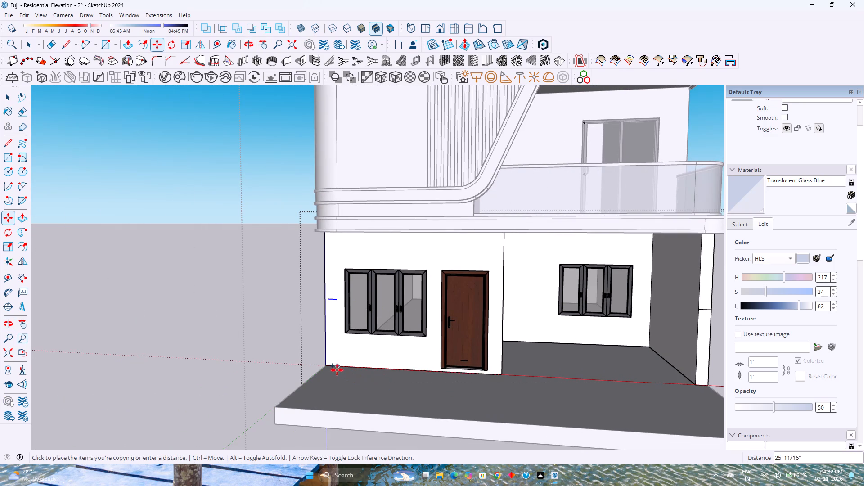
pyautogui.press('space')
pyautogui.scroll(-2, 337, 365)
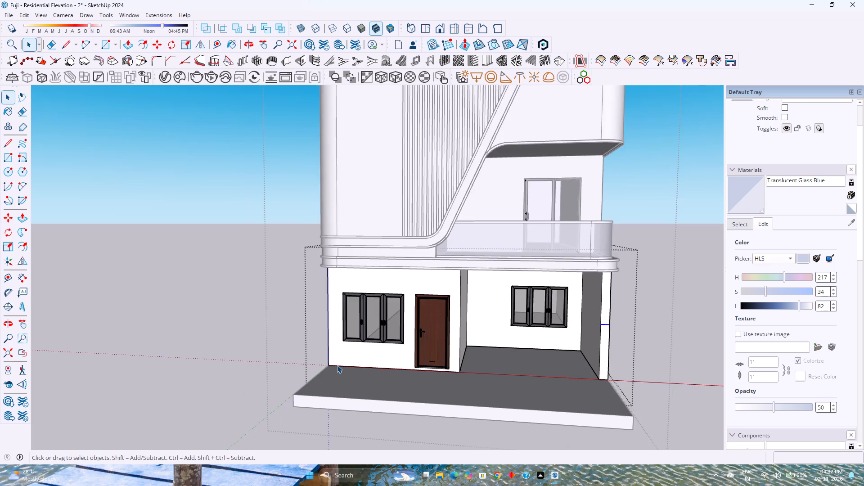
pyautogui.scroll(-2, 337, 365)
# Copy the 5' high edge from the porch's end wall 25' 3" across to the opposite corner of the front wall.
pyautogui.press('m')
pyautogui.scroll(6, 580, 380)
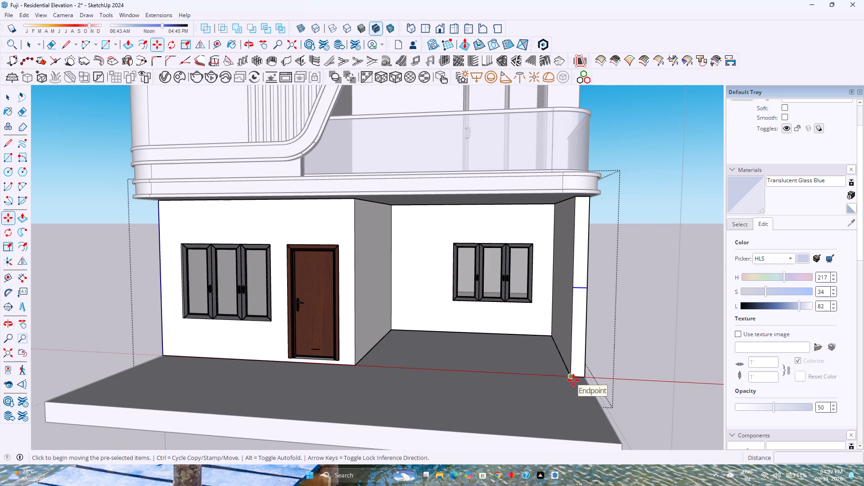
pyautogui.click(572, 380)
pyautogui.press('Escape')
pyautogui.click(571, 377)
pyautogui.scroll(-1, 385, 368)
pyautogui.keyDown('shift'); pyautogui.moveTo(300, 365); pyautogui.dragTo(501, 384, button='middle'); pyautogui.keyUp('shift')
pyautogui.middleClick(501, 384)
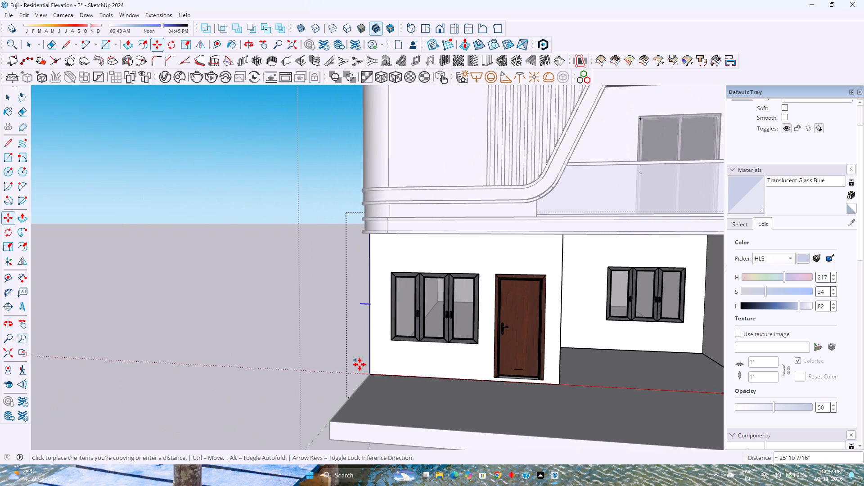
pyautogui.scroll(8, 360, 364)
pyautogui.click(373, 383)
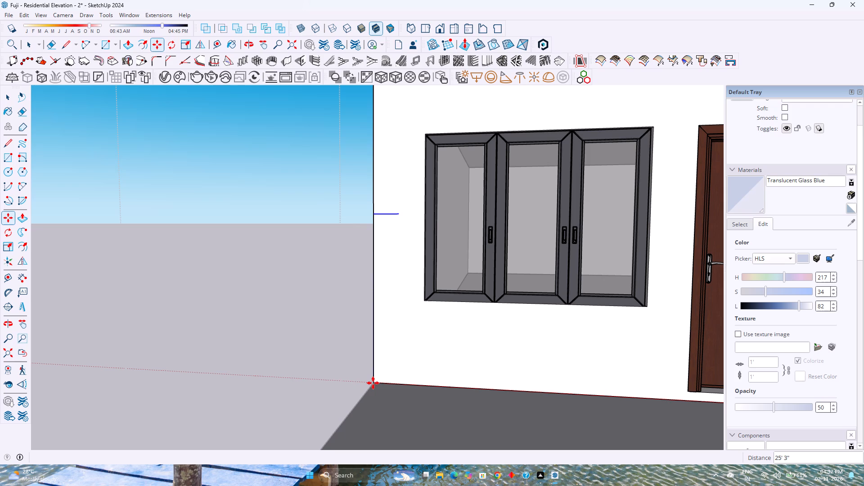
# Draw a vertical line from the copied edge's inner end down to the base of the front wall.
pyautogui.press('l')
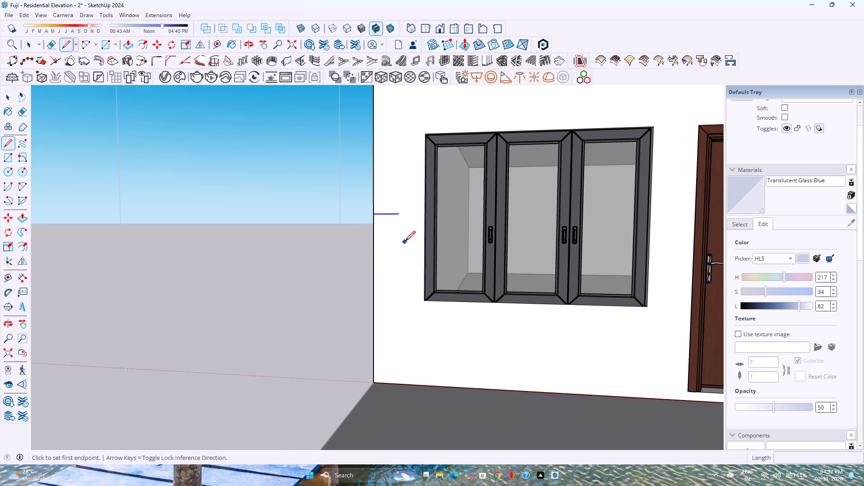
pyautogui.click(397, 215)
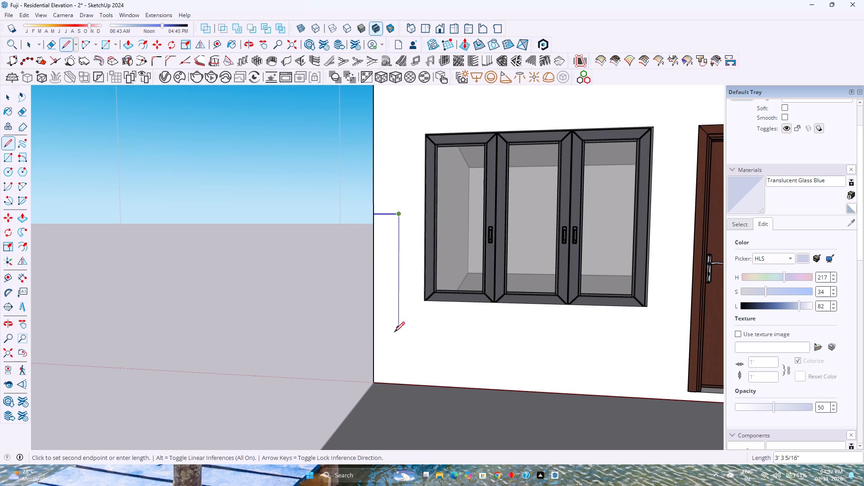
pyautogui.click(398, 381)
# Push/Pull the narrow strip beside the front window 10' out to the platform's front edge as a low boundary wall.
pyautogui.press('p')
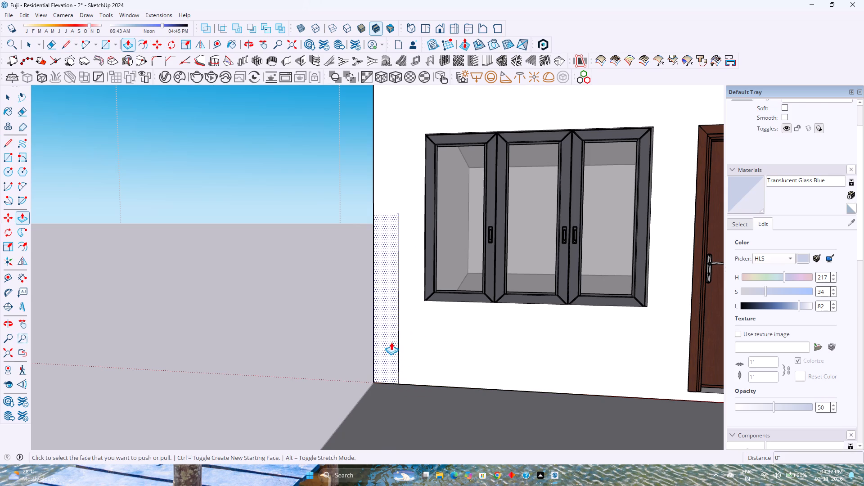
pyautogui.click(390, 341)
pyautogui.scroll(-9, 387, 346)
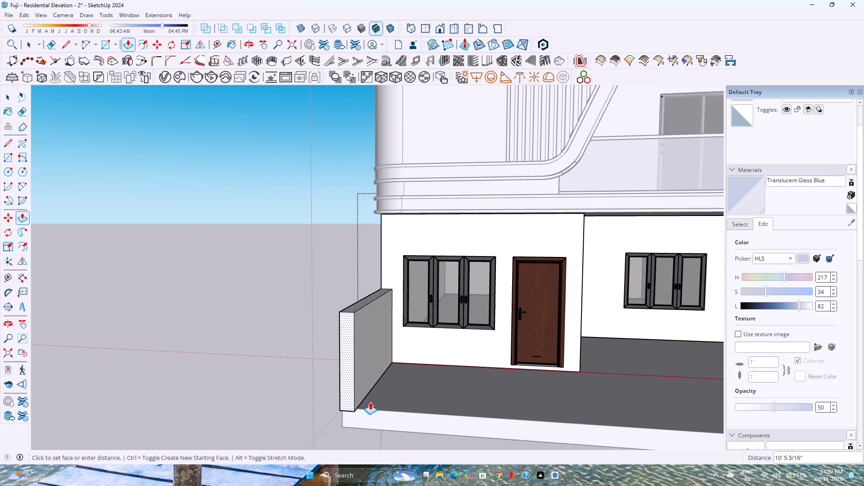
pyautogui.click(370, 410)
# Push/Pull the lower part of the porch end wall's front face 10' out to the platform's front edge.
pyautogui.scroll(-10, 366, 394)
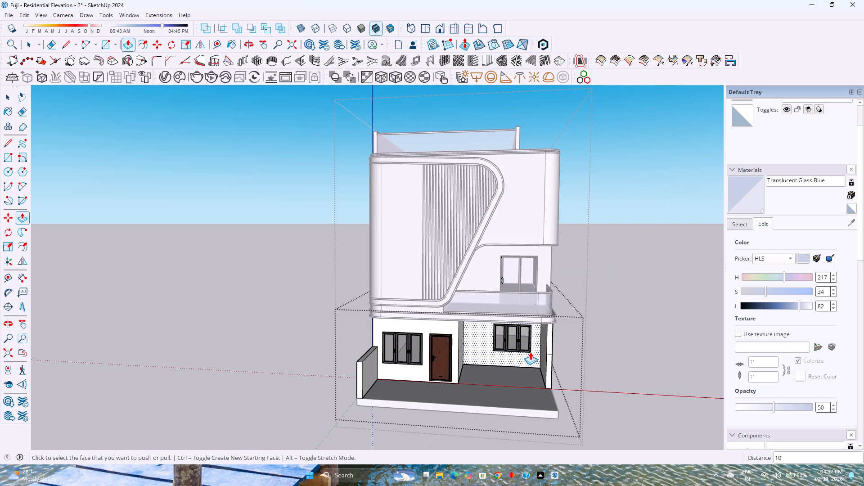
pyautogui.click(547, 365)
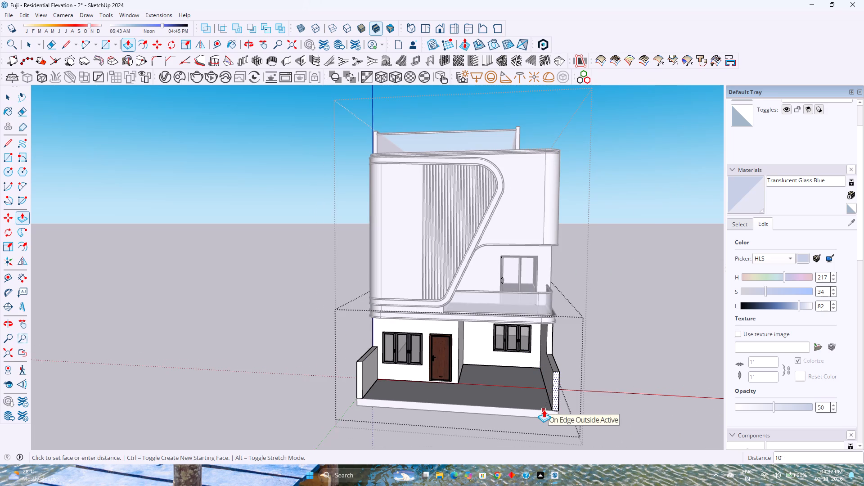
pyautogui.click(544, 409)
# Examine the two low boundary walls and the front platform from several angles.
pyautogui.moveTo(527, 405); pyautogui.dragTo(346, 428, button='middle')
pyautogui.middleClick(346, 428)
pyautogui.scroll(-1, 337, 390)
pyautogui.keyDown('shift'); pyautogui.moveTo(314, 399); pyautogui.dragTo(348, 378, button='middle'); pyautogui.keyUp('shift')
pyautogui.scroll(-2, 348, 373)
pyautogui.scroll(4, 329, 385)
pyautogui.moveTo(330, 384); pyautogui.dragTo(411, 353, button='middle')
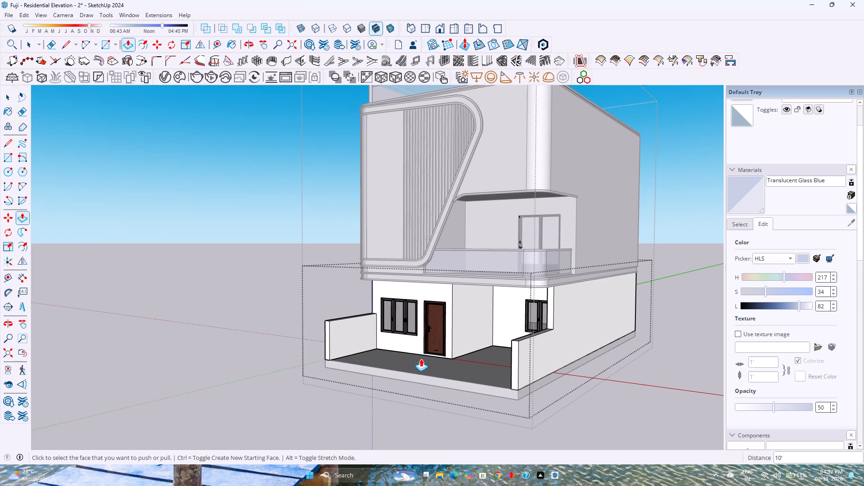
pyautogui.scroll(5, 420, 358)
pyautogui.scroll(-3, 410, 359)
pyautogui.keyDown('shift'); pyautogui.middleClick(405, 379); pyautogui.keyUp('shift')
pyautogui.keyDown('shift'); pyautogui.moveTo(405, 379); pyautogui.dragTo(417, 338, button='middle'); pyautogui.keyUp('shift')
pyautogui.keyDown('shift'); pyautogui.middleClick(418, 337); pyautogui.keyUp('shift')
pyautogui.scroll(-3, 422, 335)
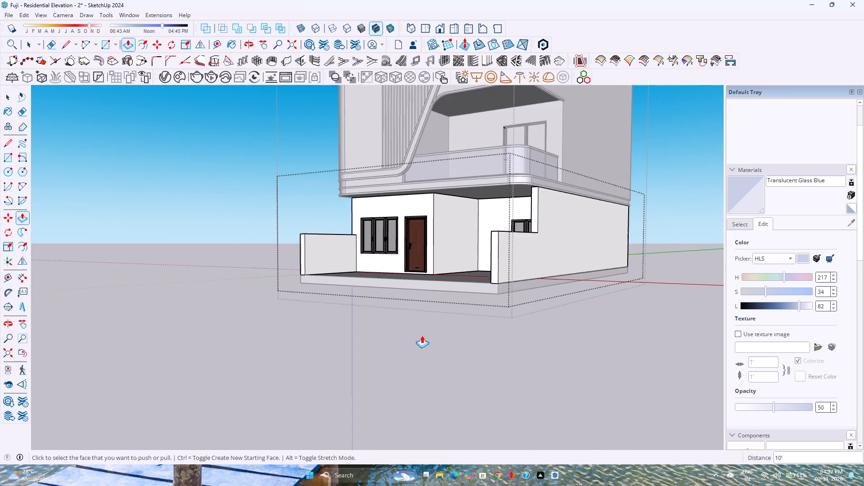
# Push/Pull the front end face of the low boundary wall beside the front window 1' further out.
pyautogui.moveTo(422, 335); pyautogui.dragTo(509, 342, button='middle')
pyautogui.moveTo(519, 342); pyautogui.dragTo(526, 342, button='middle')
pyautogui.moveTo(530, 342); pyautogui.dragTo(564, 342, button='middle')
pyautogui.moveTo(580, 342); pyautogui.dragTo(589, 342, button='middle')
pyautogui.scroll(-2, 571, 334)
pyautogui.keyDown('shift'); pyautogui.moveTo(558, 310); pyautogui.dragTo(538, 347, button='middle'); pyautogui.keyUp('shift')
pyautogui.keyDown('shift'); pyautogui.middleClick(538, 347); pyautogui.keyUp('shift')
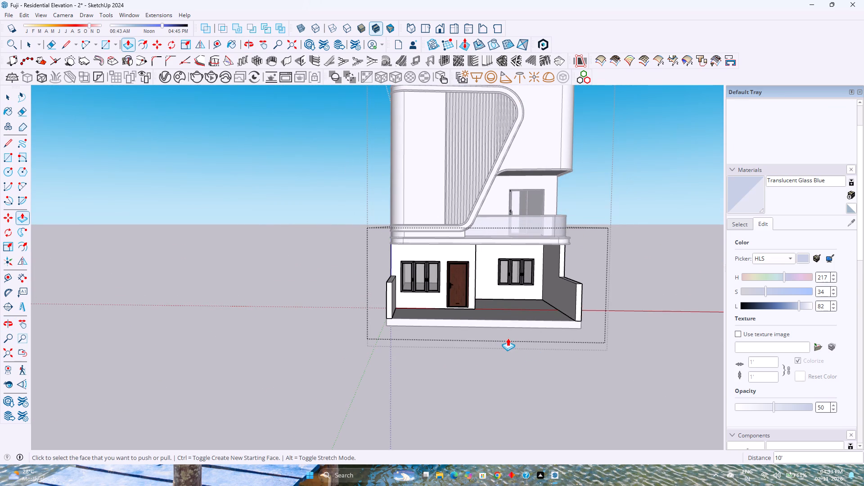
pyautogui.moveTo(468, 349); pyautogui.dragTo(455, 356, button='middle')
pyautogui.moveTo(421, 369); pyautogui.dragTo(283, 405, button='middle')
pyautogui.scroll(12, 299, 358)
pyautogui.scroll(1, 270, 333)
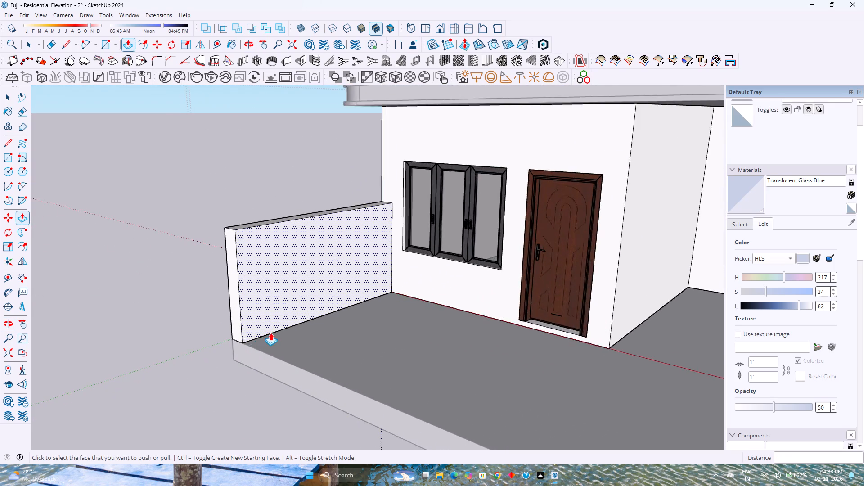
pyautogui.scroll(1, 270, 333)
pyautogui.moveTo(271, 333); pyautogui.dragTo(217, 383, button='middle')
pyautogui.middleClick(217, 384)
pyautogui.scroll(-4, 240, 360)
pyautogui.moveTo(240, 360); pyautogui.dragTo(347, 328, button='middle')
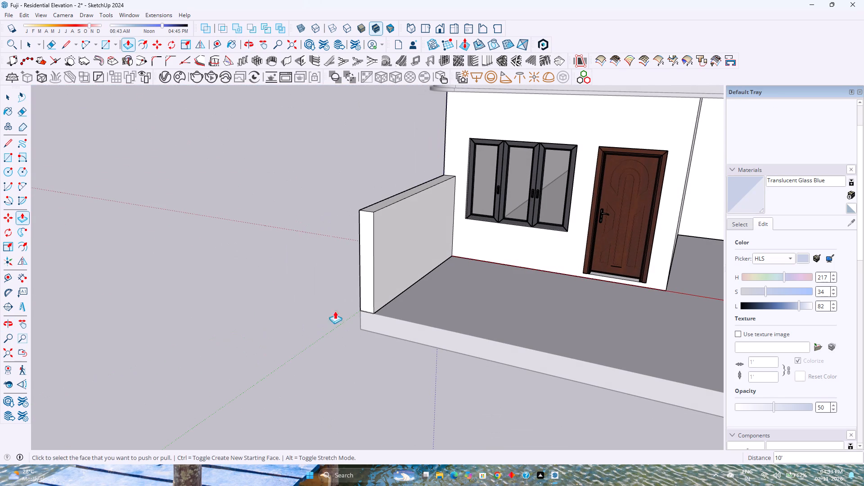
pyautogui.press('p')
pyautogui.click(369, 283)
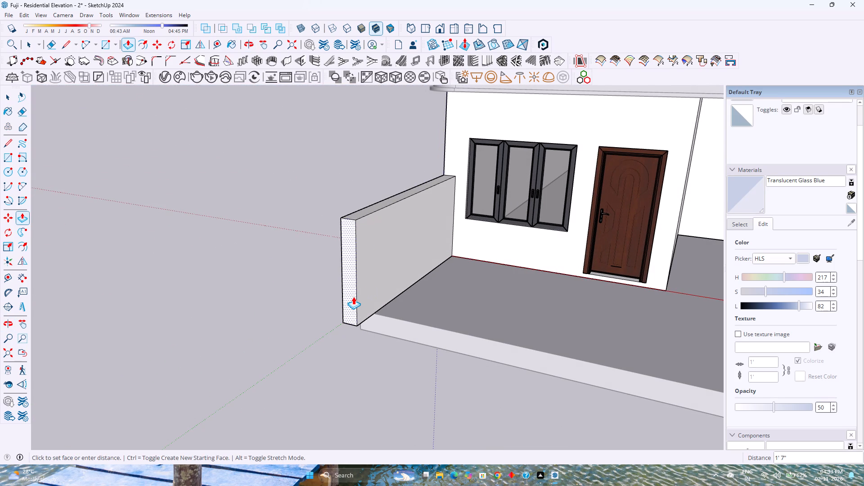
pyautogui.write("1'")
pyautogui.press('Return')
# Copy the vertical inner edge of that wall's front end 1' back along its inner face.
pyautogui.moveTo(364, 299); pyautogui.dragTo(306, 311, button='middle')
pyautogui.press('space')
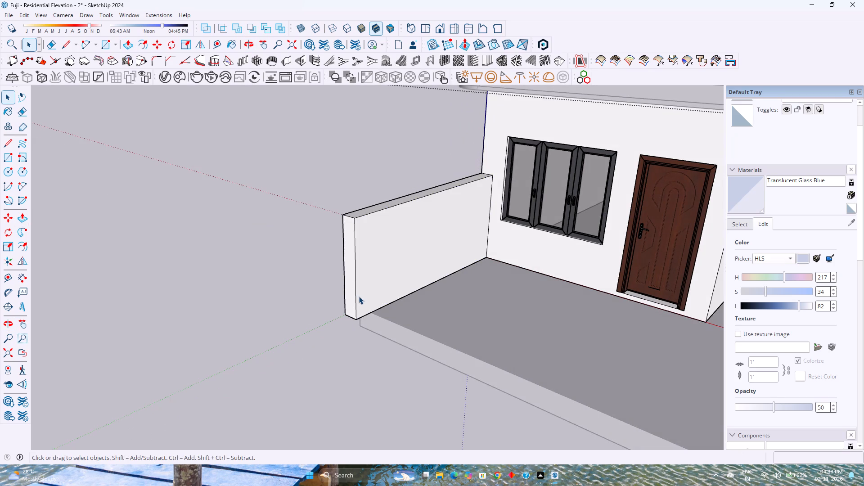
pyautogui.click(355, 298)
pyautogui.press('m')
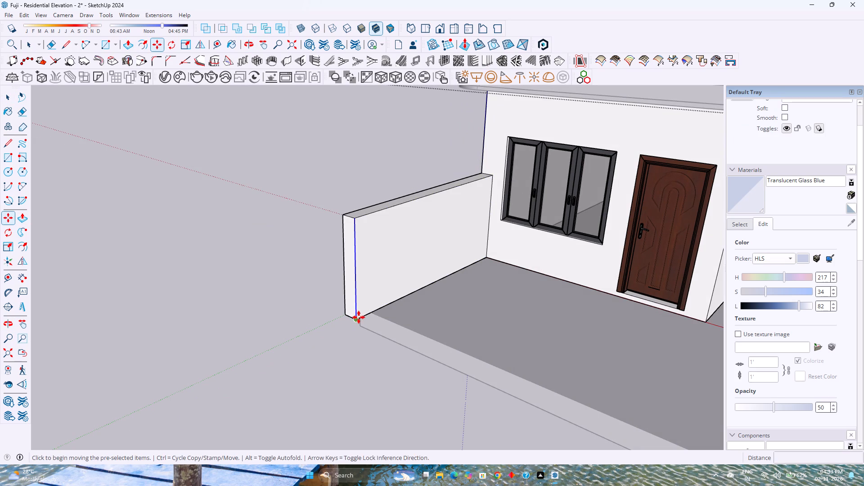
pyautogui.click(359, 317)
pyautogui.write("1'")
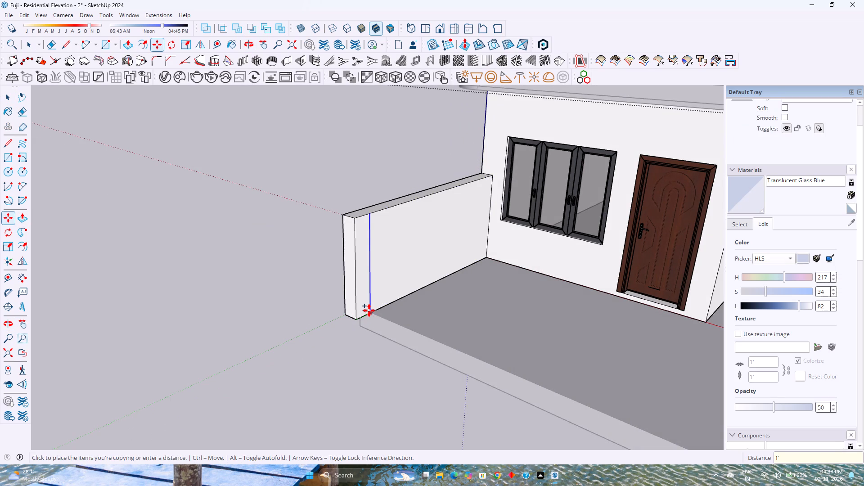
pyautogui.press('Return')
# Push/Pull the resulting 1' strip 25' 3" across the platform front to the outer face of the opposite boundary wall.
pyautogui.press('p')
pyautogui.click(362, 301)
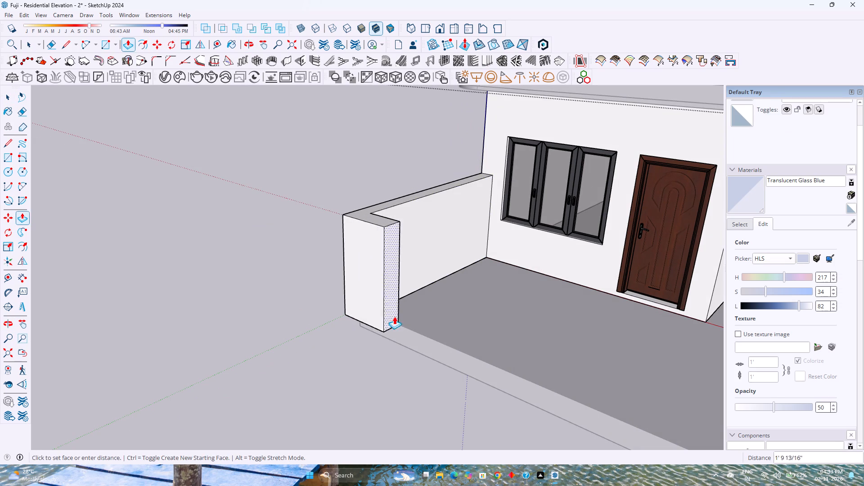
pyautogui.scroll(-12, 394, 316)
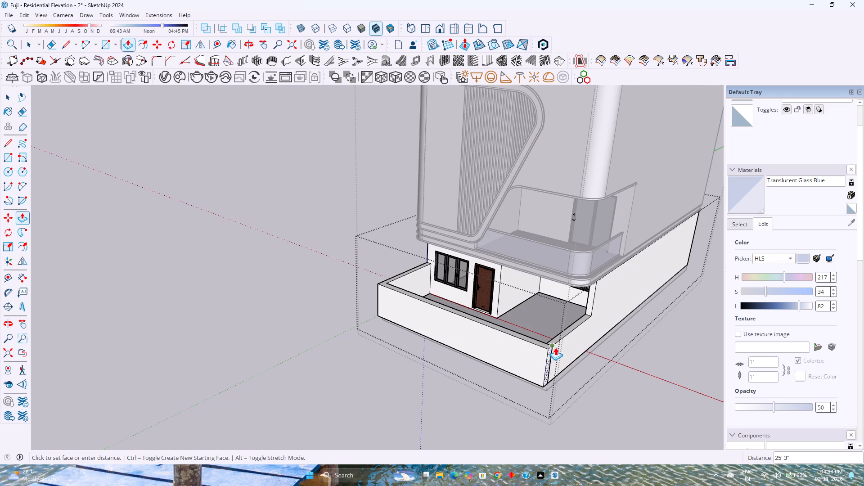
pyautogui.click(555, 347)
# Erase the leftover vertical and top edges where the new front wall meets the porch-side boundary wall.
pyautogui.scroll(10, 542, 382)
pyautogui.press('e')
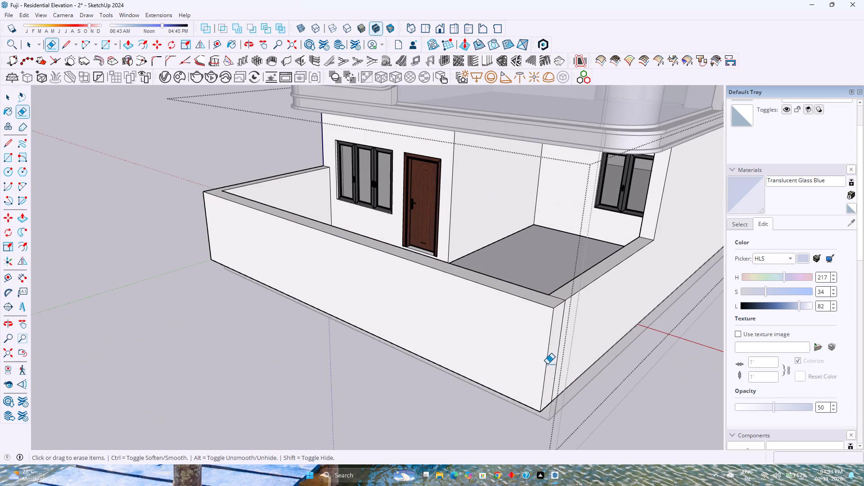
pyautogui.click(560, 339)
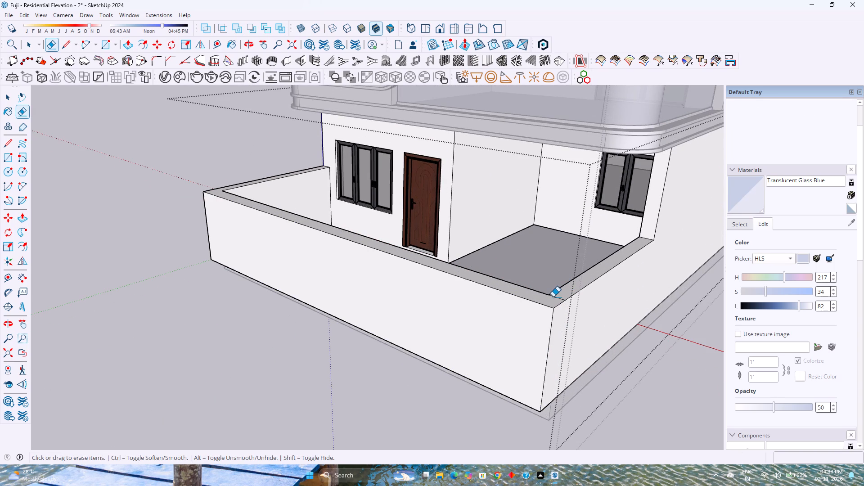
pyautogui.click(553, 297)
pyautogui.press('space')
# Place a vertical guide on the front wall's face, 9" in from its porch-side outer edge.
pyautogui.moveTo(511, 326); pyautogui.dragTo(622, 317, button='middle')
pyautogui.scroll(-2, 621, 317)
pyautogui.keyDown('shift'); pyautogui.moveTo(552, 324); pyautogui.dragTo(509, 348, button='middle'); pyautogui.keyUp('shift')
pyautogui.moveTo(433, 386); pyautogui.dragTo(464, 360, button='middle')
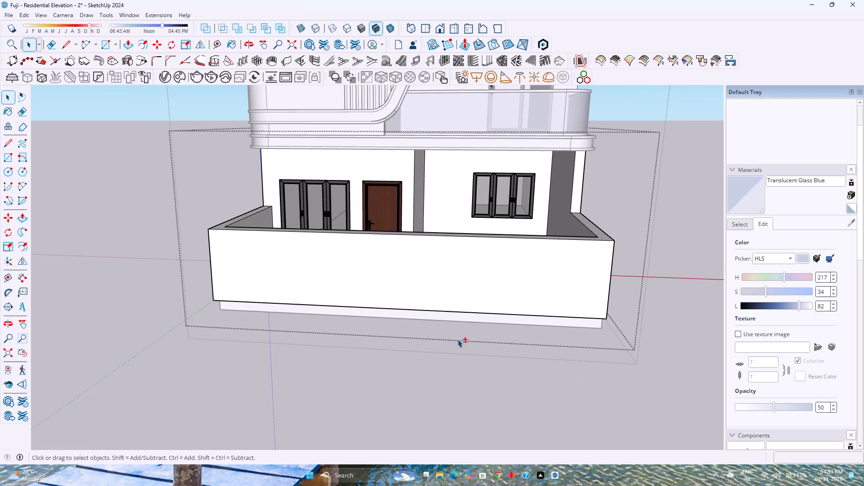
pyautogui.keyDown('shift'); pyautogui.moveTo(458, 339); pyautogui.dragTo(450, 367, button='middle'); pyautogui.keyUp('shift')
pyautogui.keyDown('shift'); pyautogui.moveTo(446, 374); pyautogui.dragTo(441, 383, button='middle'); pyautogui.keyUp('shift')
pyautogui.click(214, 50)
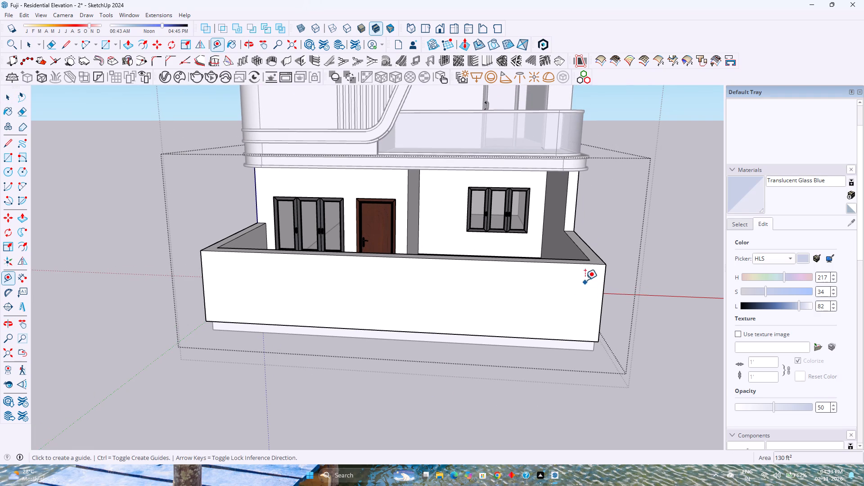
pyautogui.click(603, 285)
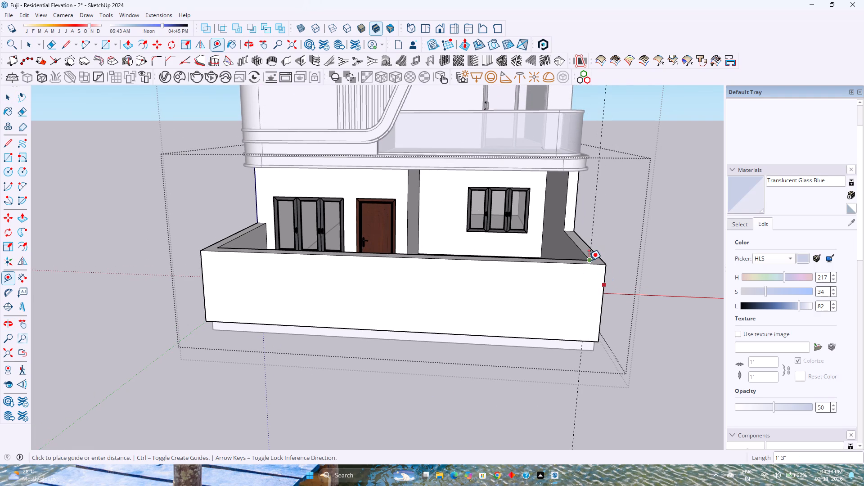
pyautogui.press('Right')
pyautogui.click(589, 261)
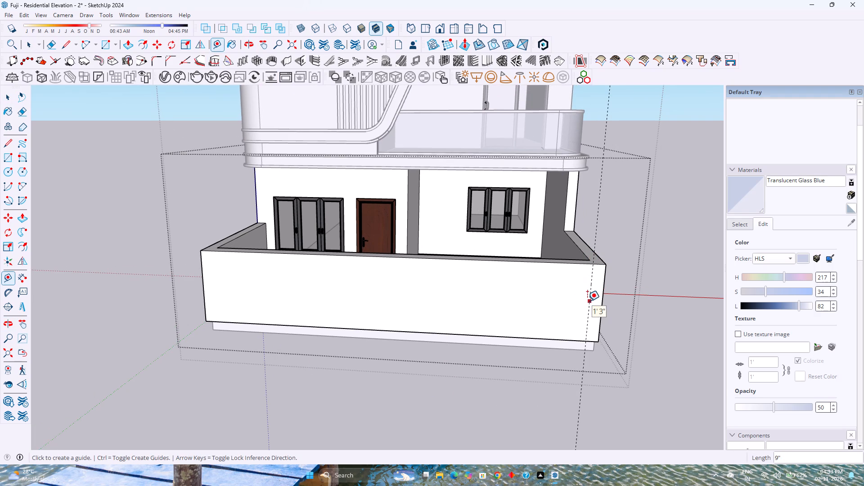
# Place a second vertical guide on the front wall's face, 15' from the first guide towards the window side.
pyautogui.click(587, 301)
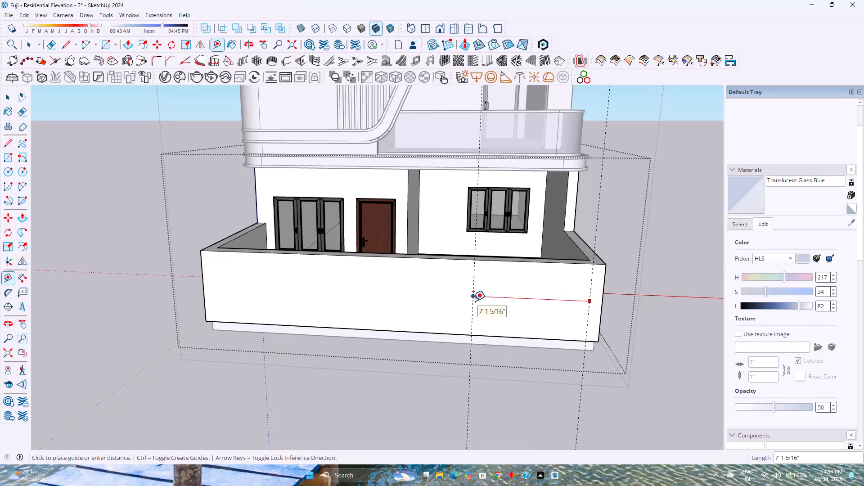
pyautogui.write("12'")
pyautogui.press('Return')
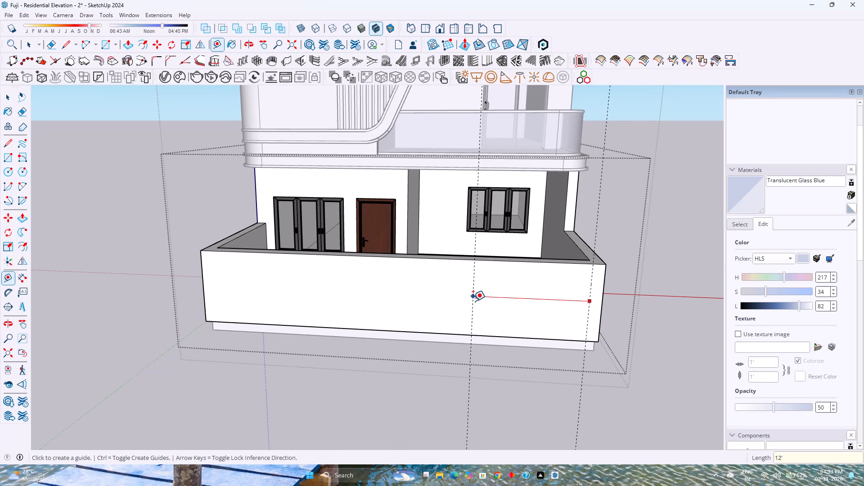
pyautogui.write("14'")
pyautogui.press('Return')
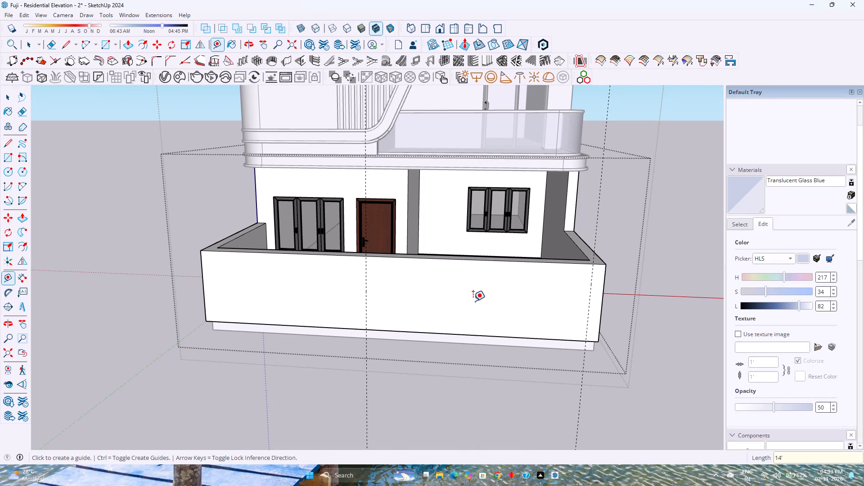
pyautogui.scroll(-2, 473, 301)
pyautogui.moveTo(456, 333); pyautogui.dragTo(456, 274, button='middle')
pyautogui.moveTo(456, 274); pyautogui.dragTo(467, 265, button='middle')
pyautogui.middleClick(467, 265)
pyautogui.middleClick(467, 265)
pyautogui.write("15'")
pyautogui.press('Return')
# Draw a 15' by 5' rectangle on the front wall's face between the two guides, spanning the wall's full height.
pyautogui.moveTo(382, 285); pyautogui.dragTo(393, 327, button='middle')
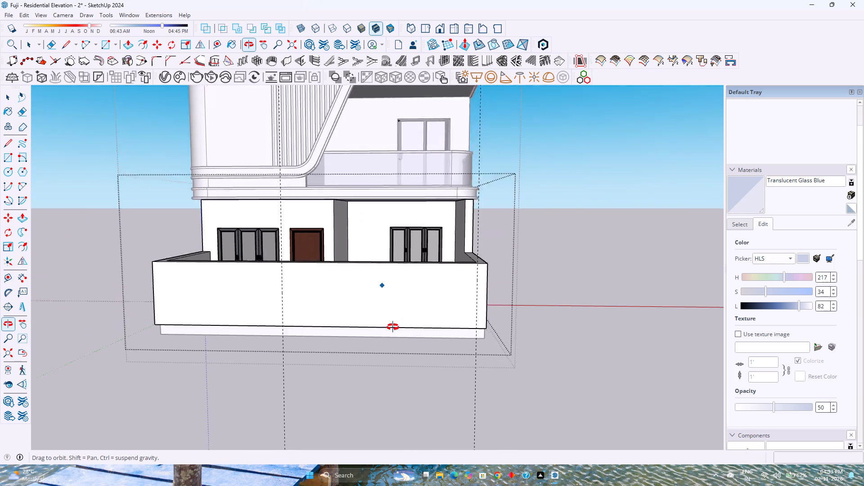
pyautogui.moveTo(393, 327); pyautogui.dragTo(393, 392, button='middle')
pyautogui.middleClick(393, 392)
pyautogui.moveTo(309, 310); pyautogui.dragTo(364, 274, button='middle')
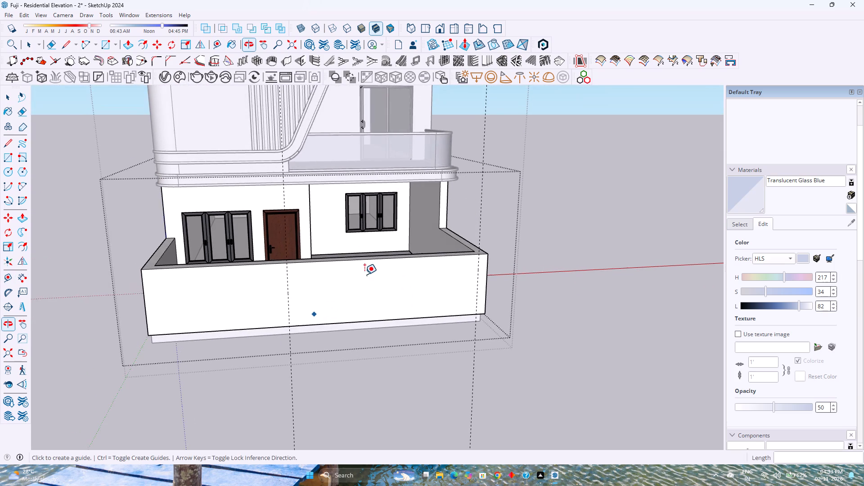
pyautogui.middleClick(364, 274)
pyautogui.scroll(-2, 364, 274)
pyautogui.moveTo(310, 302); pyautogui.dragTo(287, 270, button='middle')
pyautogui.middleClick(287, 266)
pyautogui.middleClick(287, 264)
pyautogui.scroll(-2, 288, 254)
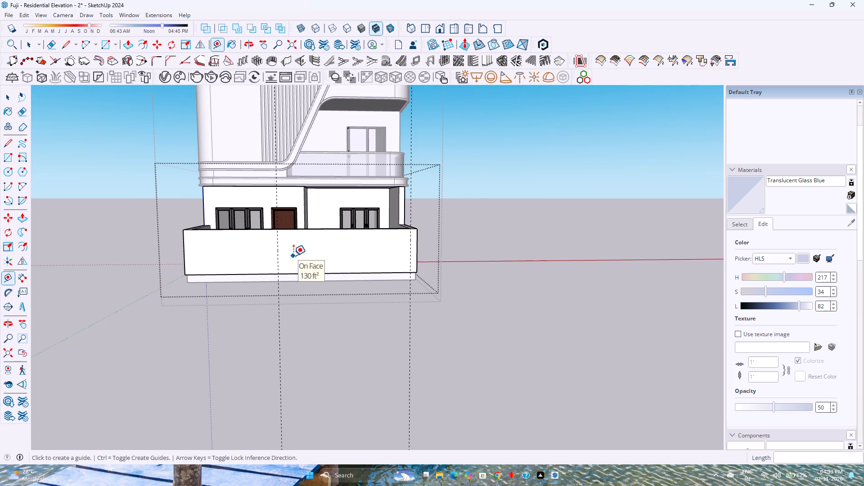
pyautogui.moveTo(293, 256); pyautogui.dragTo(287, 222, button='middle')
pyautogui.scroll(1, 283, 223)
pyautogui.moveTo(283, 223); pyautogui.dragTo(295, 256, button='middle')
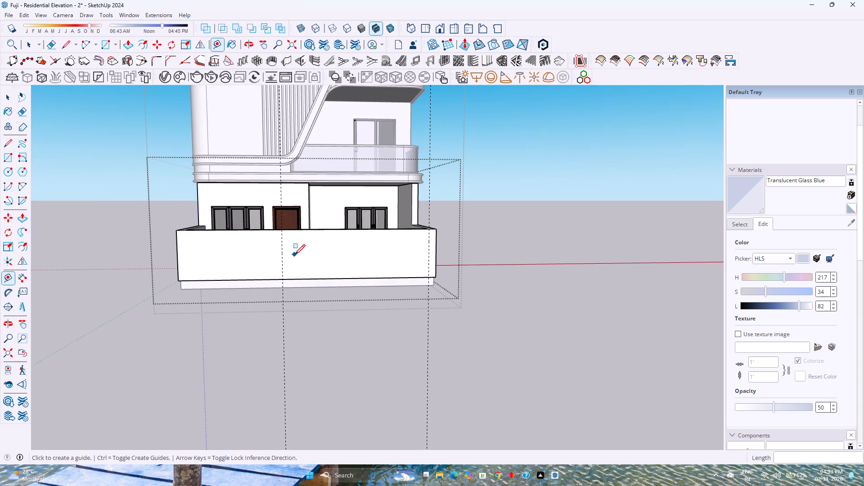
pyautogui.press('r')
pyautogui.scroll(4, 283, 261)
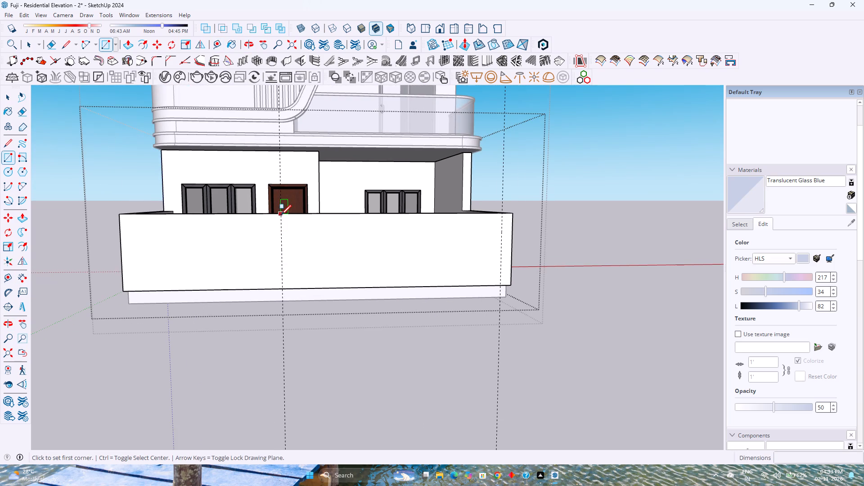
pyautogui.scroll(14, 281, 216)
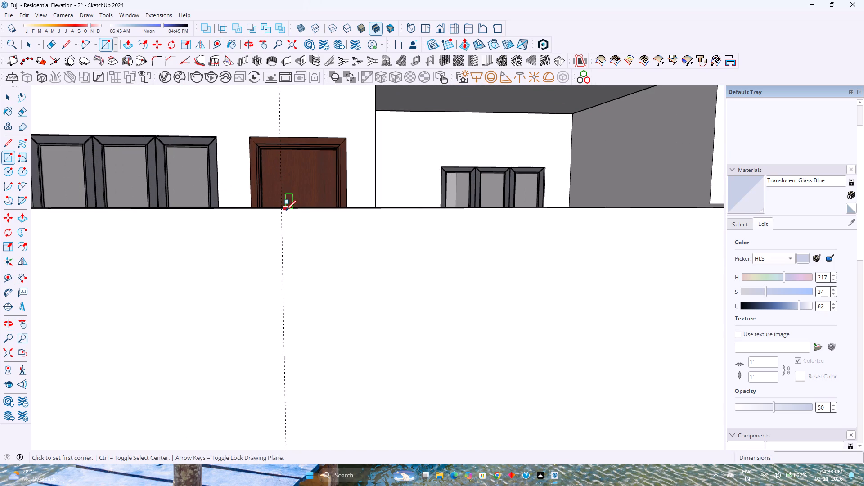
pyautogui.click(283, 211)
pyautogui.scroll(-12, 294, 249)
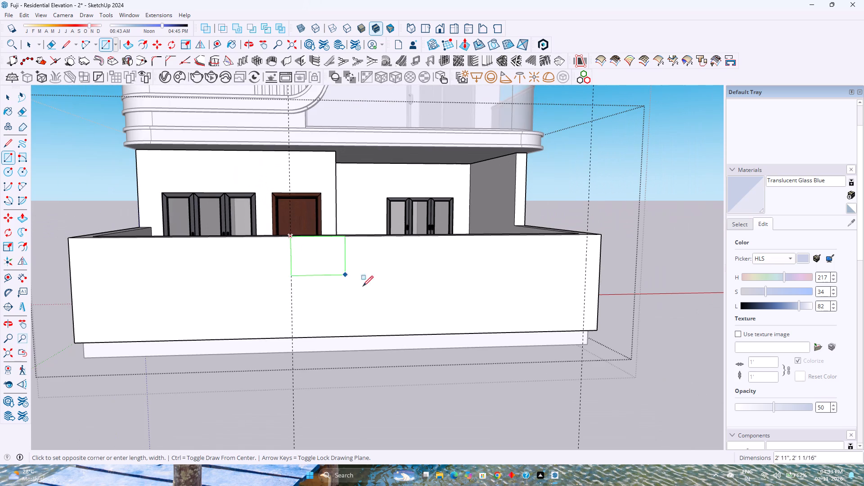
pyautogui.click(585, 330)
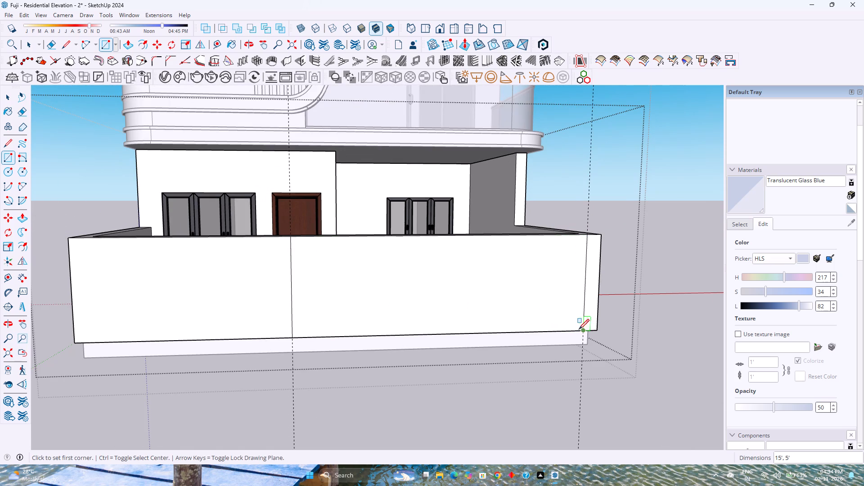
# Push/Pull the rectangle 1' through the front wall to cut the entrance opening.
pyautogui.press('p')
pyautogui.click(517, 310)
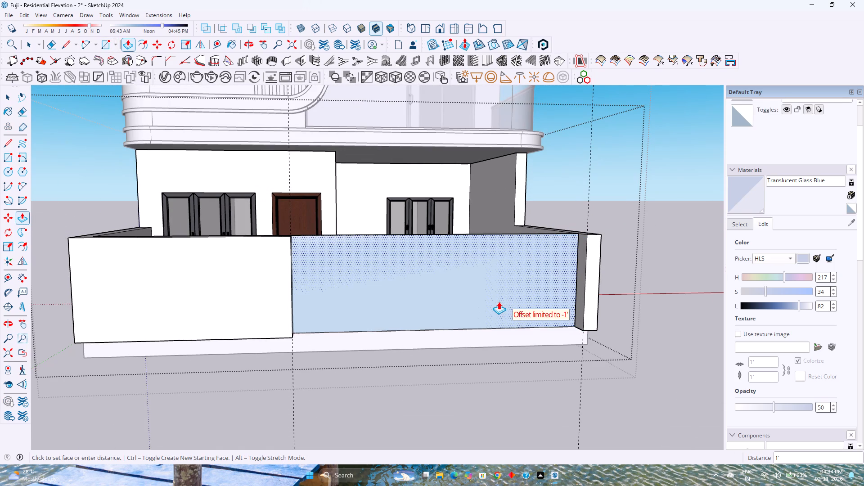
pyautogui.write("1'")
pyautogui.press('Return')
pyautogui.press('space')
# Erase the leftover vertical edge on the inner face of the porch-side boundary wall near its front end.
pyautogui.scroll(-2, 495, 298)
pyautogui.moveTo(494, 298); pyautogui.dragTo(399, 343, button='middle')
pyautogui.middleClick(399, 343)
pyautogui.moveTo(405, 338); pyautogui.dragTo(600, 332, button='middle')
pyautogui.scroll(7, 471, 337)
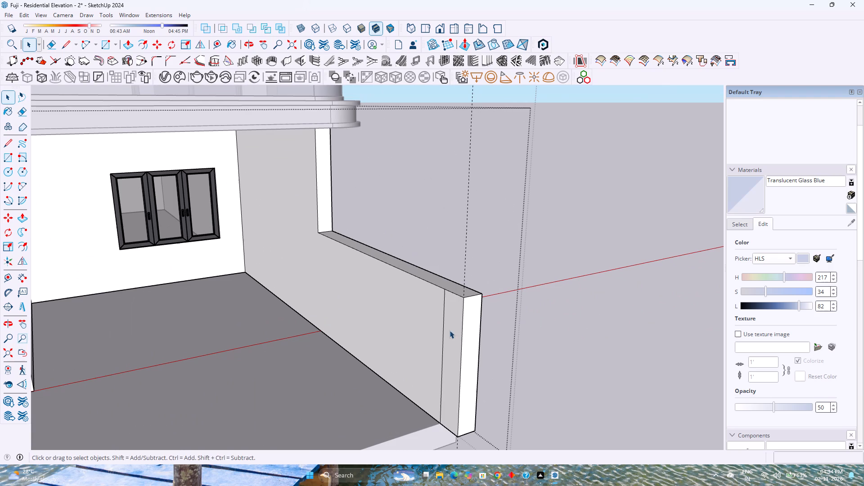
pyautogui.press('e')
pyautogui.click(443, 320)
pyautogui.scroll(-9, 443, 318)
pyautogui.press('space')
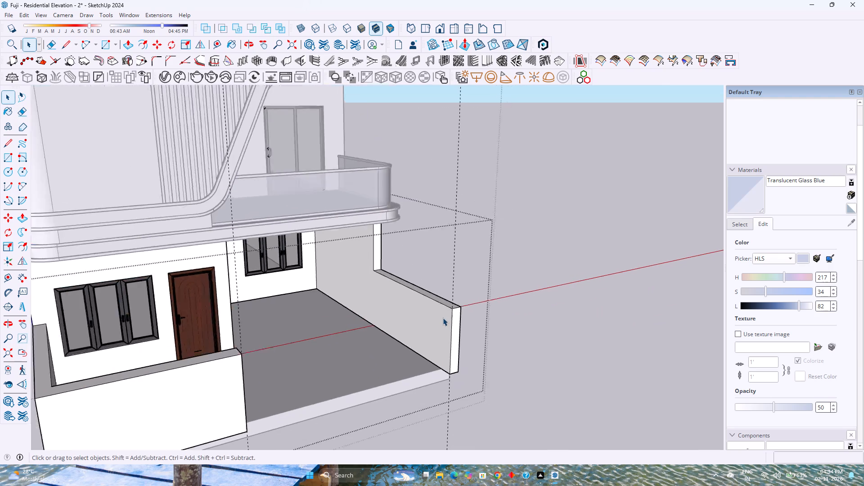
# Delete all guides from the model.
pyautogui.scroll(-1, 443, 318)
pyautogui.moveTo(491, 334); pyautogui.dragTo(362, 342, button='middle')
pyautogui.keyDown('shift'); pyautogui.moveTo(353, 336); pyautogui.dragTo(562, 311, button='middle'); pyautogui.keyUp('shift')
pyautogui.moveTo(551, 313); pyautogui.dragTo(464, 313, button='middle')
pyautogui.keyDown('shift'); pyautogui.moveTo(423, 306); pyautogui.dragTo(468, 392, button='middle'); pyautogui.keyUp('shift')
pyautogui.moveTo(463, 389); pyautogui.dragTo(418, 344, button='middle')
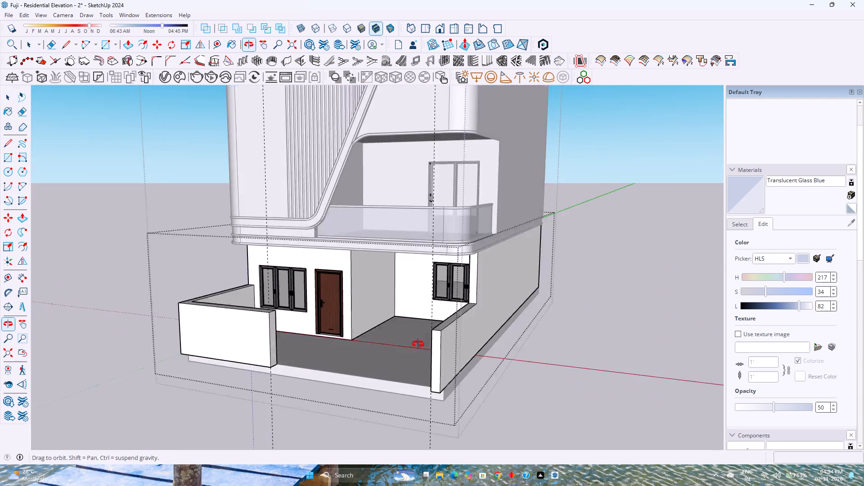
pyautogui.moveTo(418, 344); pyautogui.dragTo(411, 336, button='middle')
pyautogui.middleClick(410, 333)
pyautogui.keyDown('shift'); pyautogui.moveTo(410, 319); pyautogui.dragTo(468, 385, button='middle'); pyautogui.keyUp('shift')
pyautogui.click(22, 14)
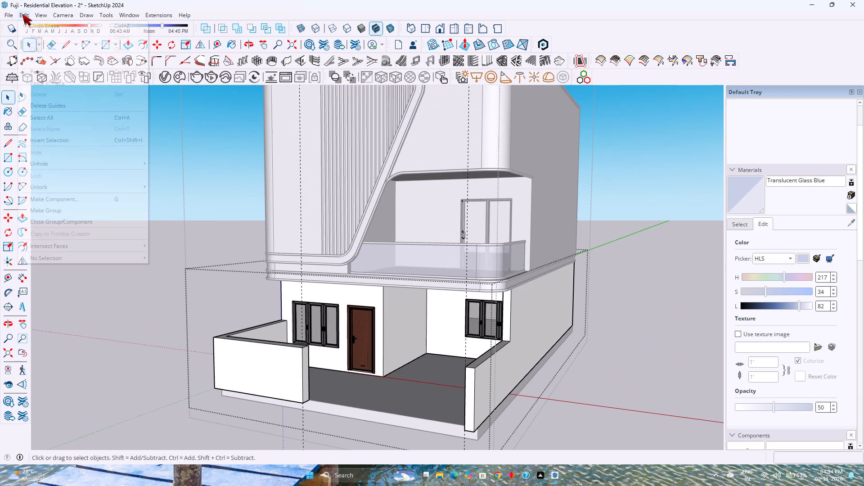
pyautogui.click(105, 108)
# Push/Pull the base platform's front face 1' outward to align with the front boundary wall.
pyautogui.scroll(-4, 338, 255)
pyautogui.keyDown('shift'); pyautogui.moveTo(347, 286); pyautogui.dragTo(349, 248, button='middle'); pyautogui.keyUp('shift')
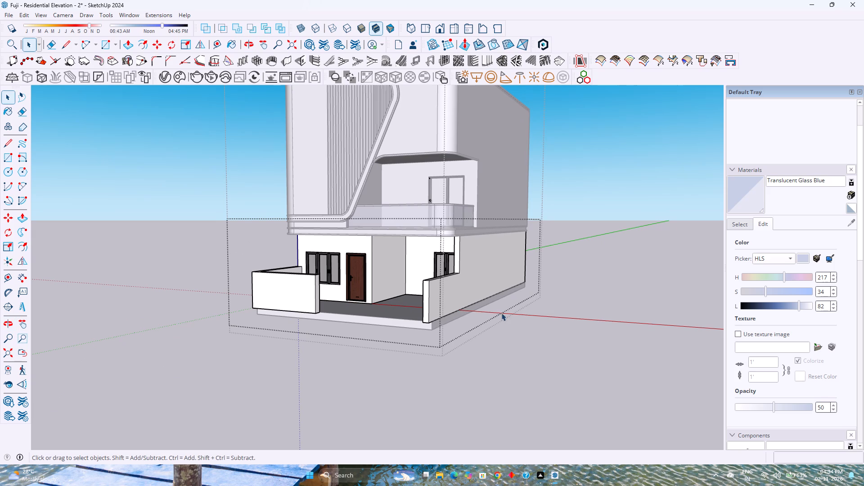
pyautogui.click(540, 324)
pyautogui.click(412, 324)
pyautogui.click(412, 324)
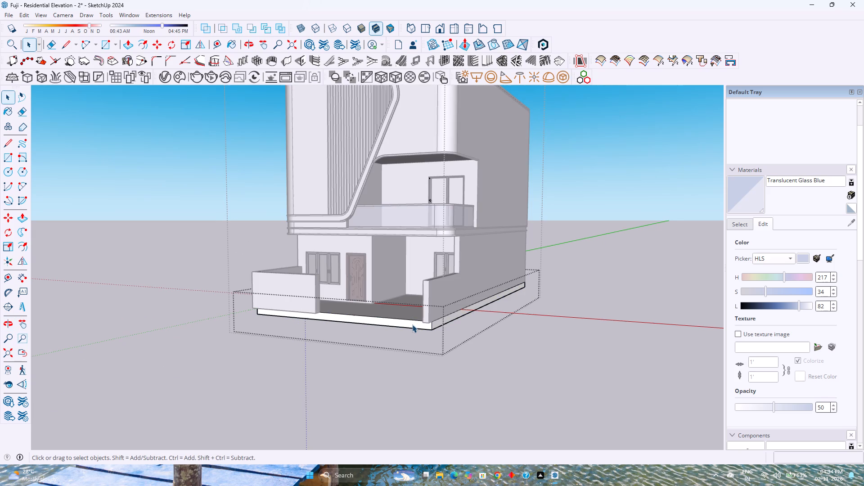
pyautogui.click(412, 324)
pyautogui.click(335, 320)
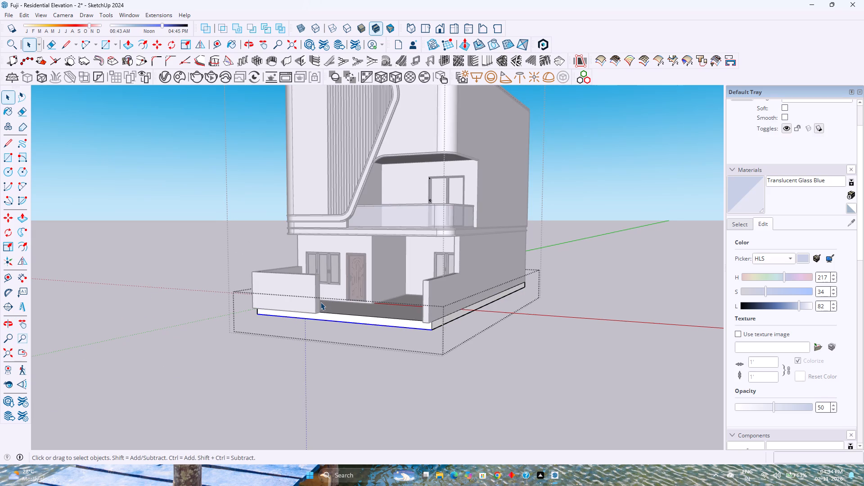
pyautogui.scroll(4, 320, 302)
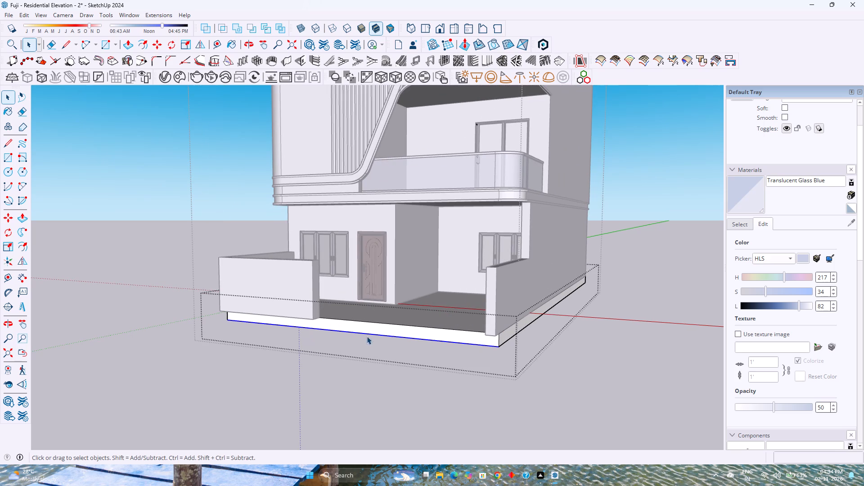
pyautogui.click(373, 332)
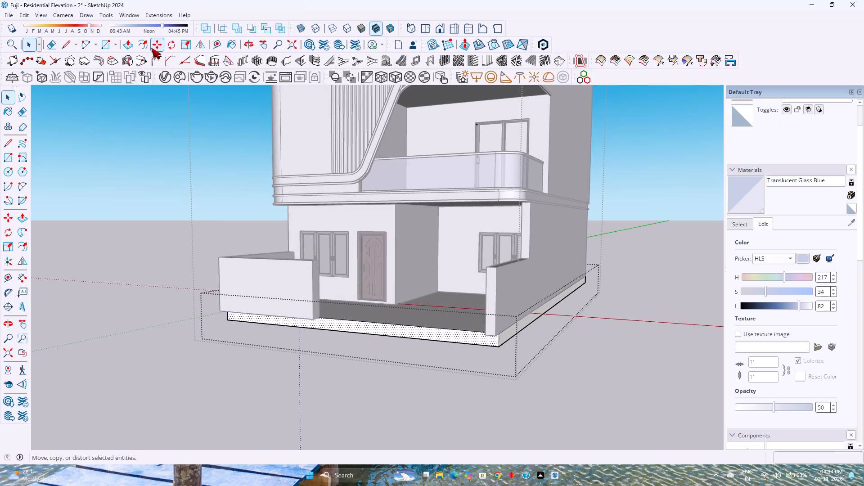
pyautogui.click(130, 48)
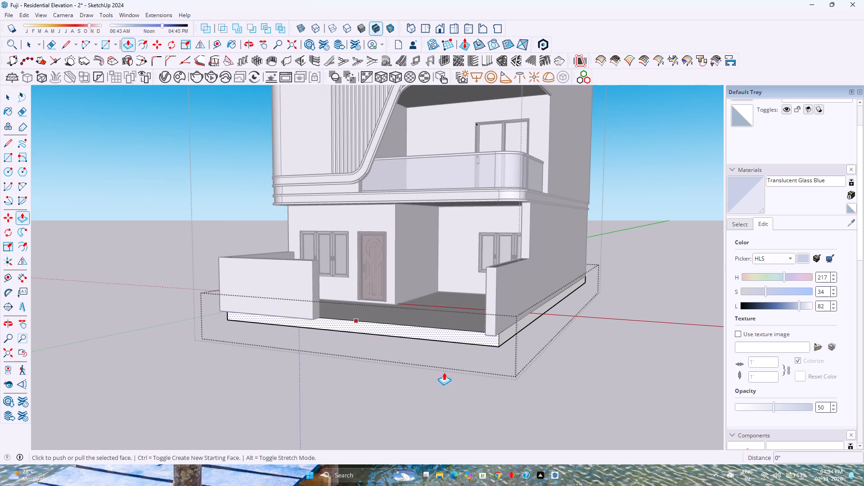
pyautogui.click(489, 342)
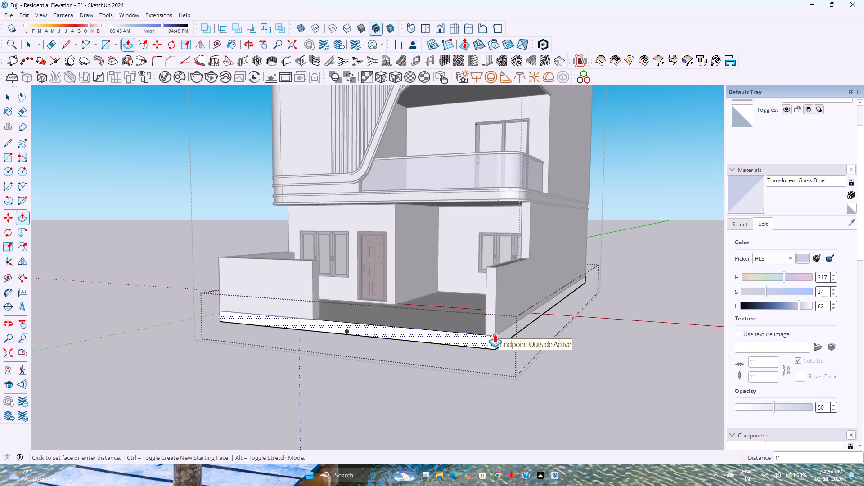
pyautogui.click(495, 334)
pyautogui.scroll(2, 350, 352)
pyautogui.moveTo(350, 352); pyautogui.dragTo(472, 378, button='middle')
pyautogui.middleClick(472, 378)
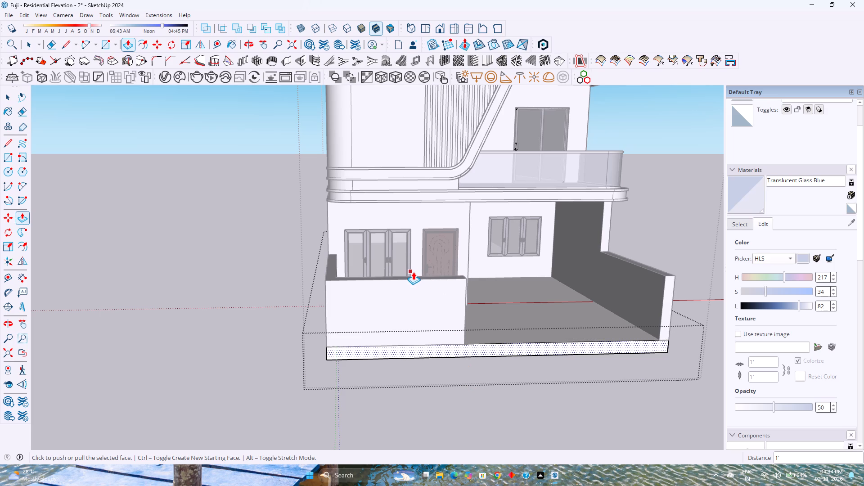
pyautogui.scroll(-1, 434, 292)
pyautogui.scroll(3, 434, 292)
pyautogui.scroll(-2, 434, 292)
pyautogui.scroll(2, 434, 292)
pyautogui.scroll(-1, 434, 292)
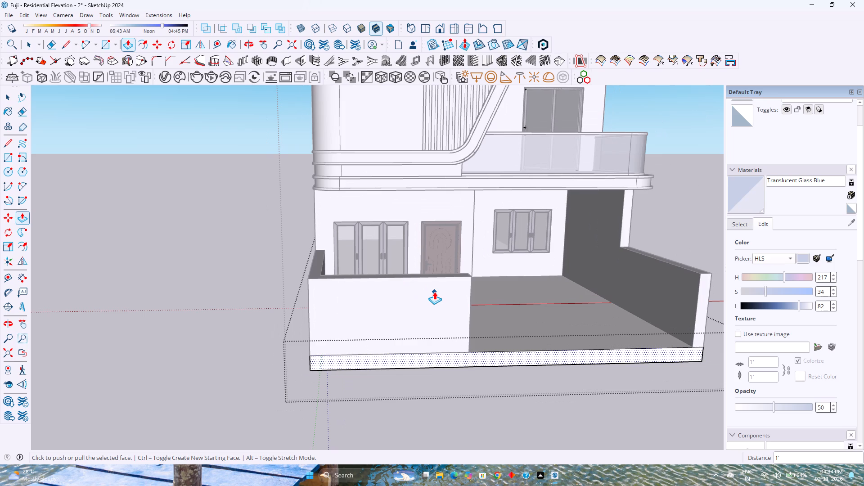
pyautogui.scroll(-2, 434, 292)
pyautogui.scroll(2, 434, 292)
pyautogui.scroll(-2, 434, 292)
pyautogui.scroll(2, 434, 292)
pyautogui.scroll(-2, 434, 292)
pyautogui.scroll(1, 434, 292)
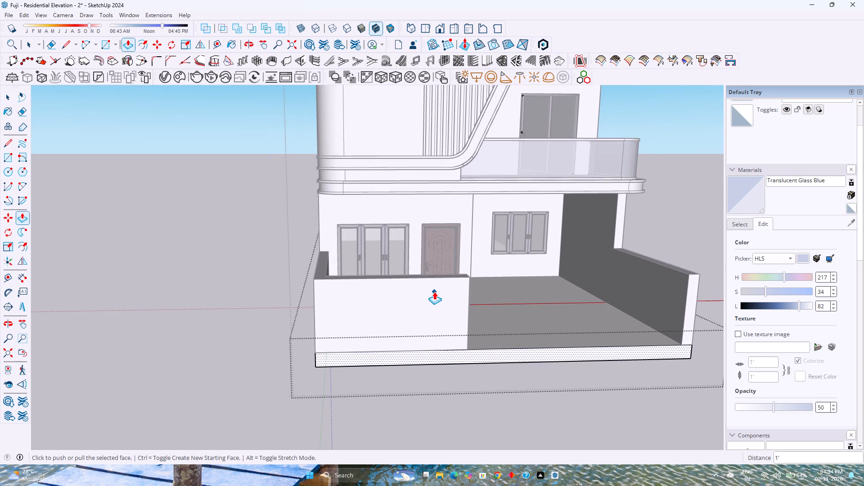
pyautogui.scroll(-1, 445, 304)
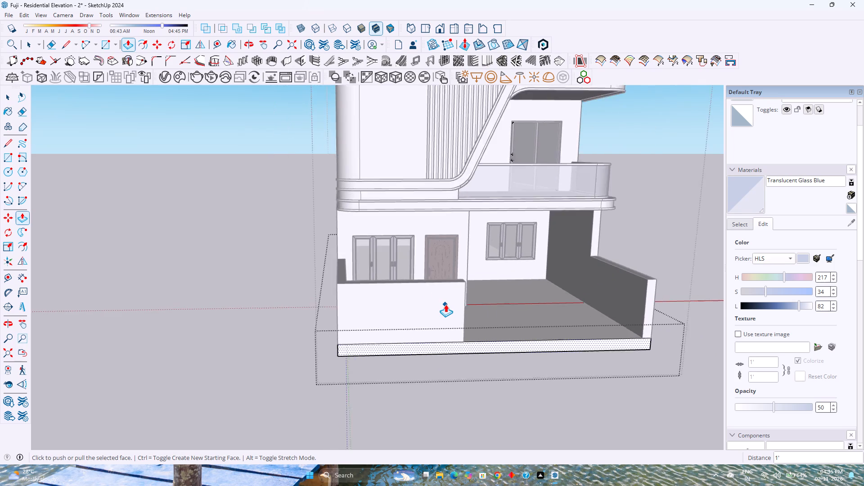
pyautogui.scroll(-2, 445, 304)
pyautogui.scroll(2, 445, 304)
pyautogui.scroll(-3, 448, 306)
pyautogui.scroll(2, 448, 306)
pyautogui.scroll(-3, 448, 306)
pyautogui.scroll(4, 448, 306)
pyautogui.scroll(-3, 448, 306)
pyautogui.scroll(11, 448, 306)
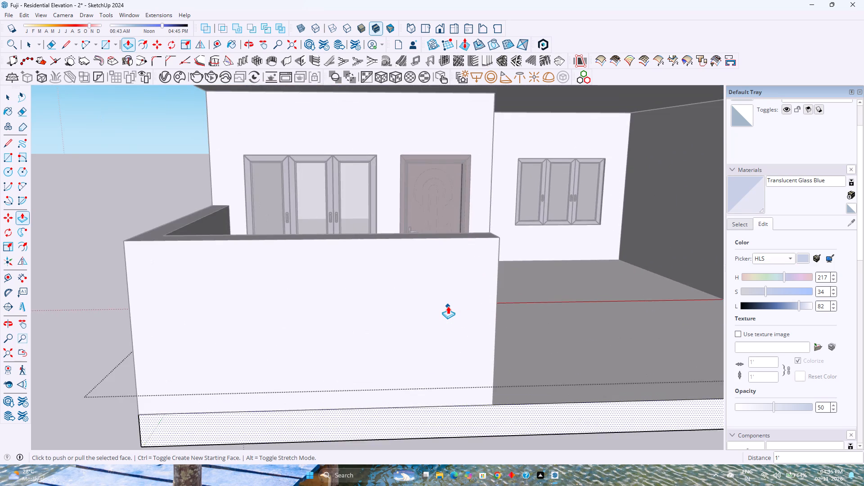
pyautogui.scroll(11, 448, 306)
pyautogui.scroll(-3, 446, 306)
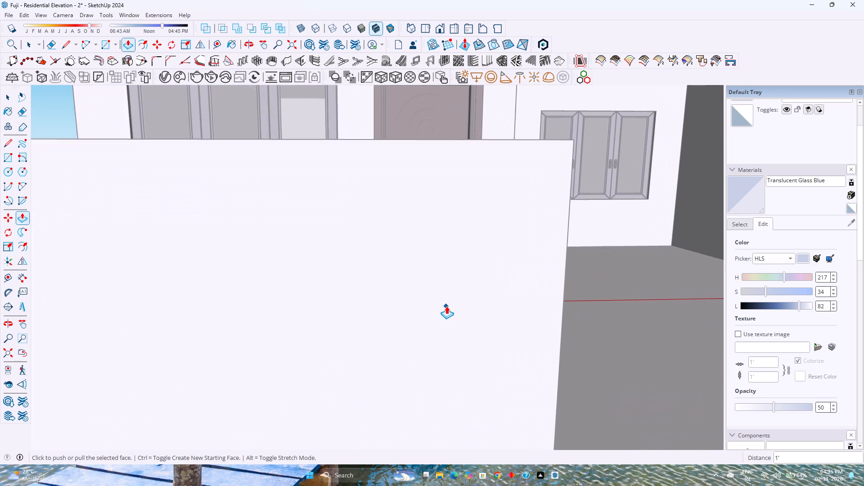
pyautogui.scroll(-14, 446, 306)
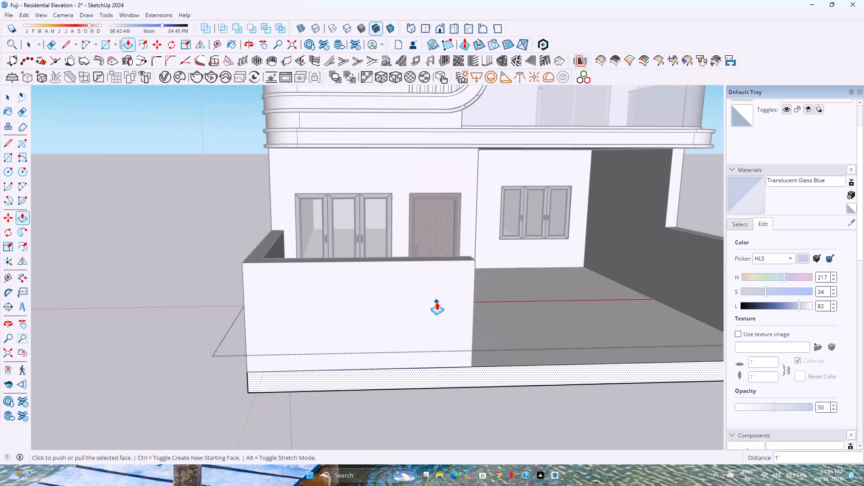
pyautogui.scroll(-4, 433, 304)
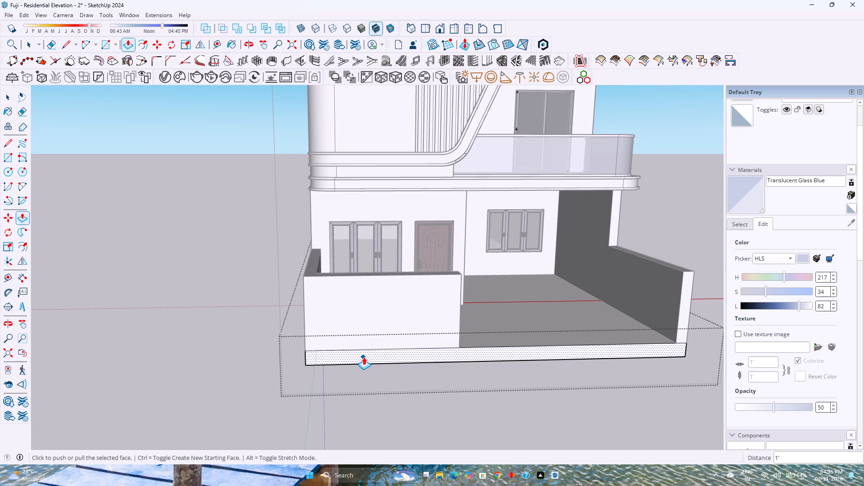
# Finish editing the base platform group and clear the selection.
pyautogui.scroll(-6, 364, 357)
pyautogui.moveTo(390, 376); pyautogui.dragTo(333, 365, button='middle')
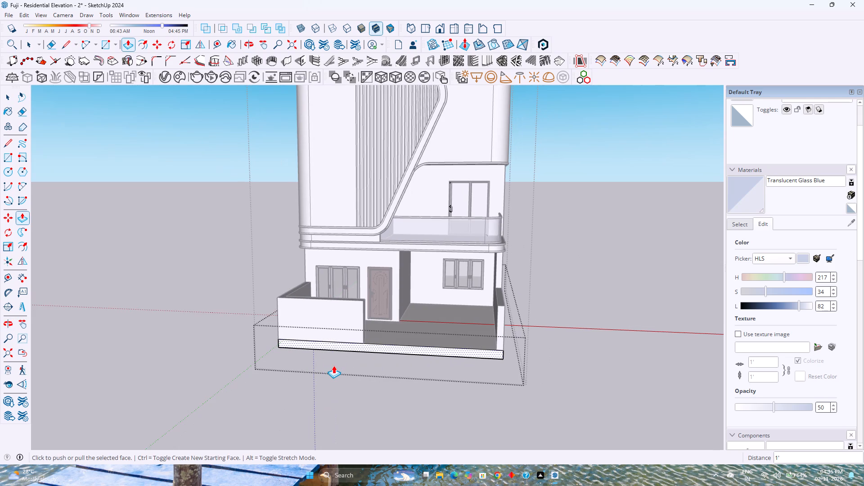
pyautogui.scroll(1, 333, 366)
pyautogui.moveTo(333, 366); pyautogui.dragTo(247, 381, button='middle')
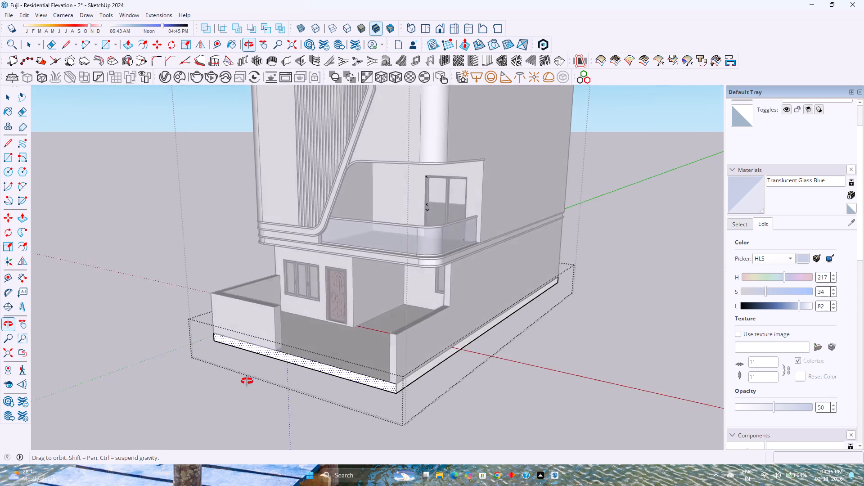
pyautogui.moveTo(247, 381); pyautogui.dragTo(272, 366, button='middle')
pyautogui.middleClick(272, 366)
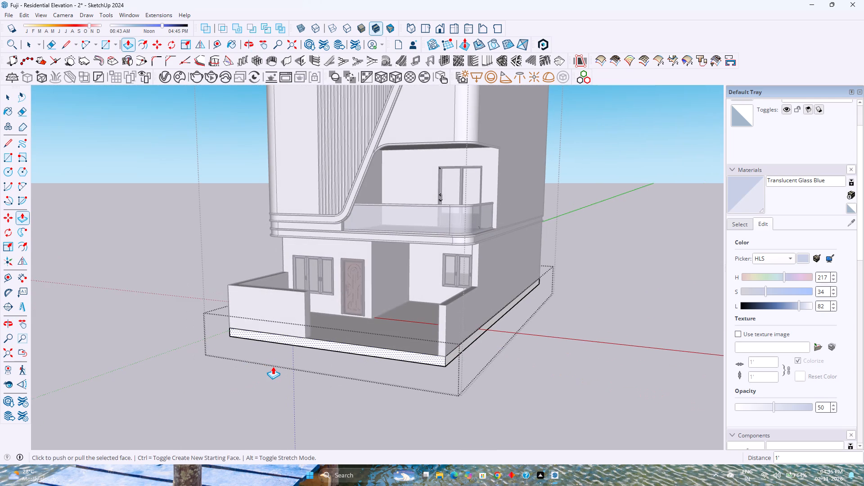
pyautogui.press('space')
pyautogui.press('Escape')
# Examine the extended platform and the boundary walls from the front and both sides of the house.
pyautogui.scroll(-1, 295, 360)
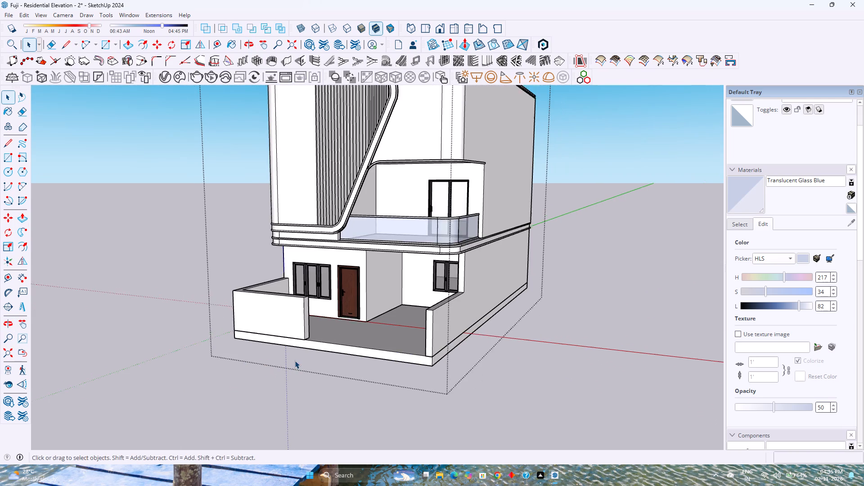
pyautogui.scroll(-1, 295, 360)
pyautogui.keyDown('shift'); pyautogui.moveTo(347, 360); pyautogui.dragTo(328, 432, button='middle'); pyautogui.keyUp('shift')
pyautogui.scroll(3, 339, 419)
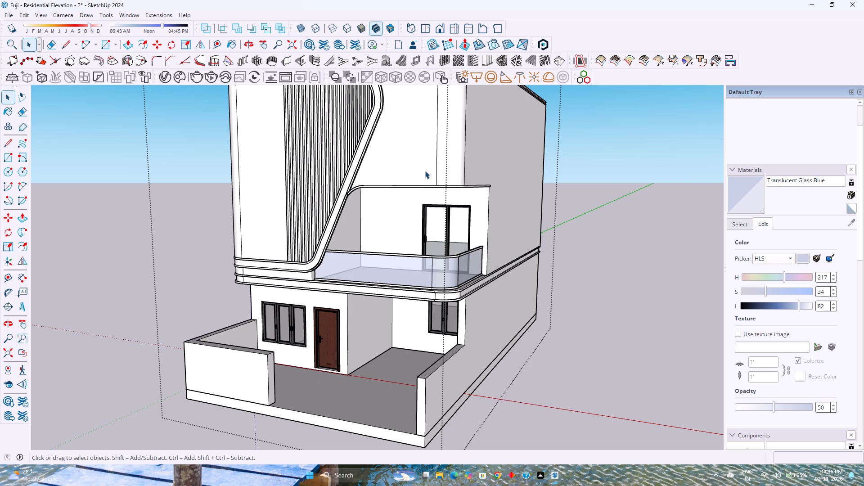
pyautogui.scroll(1, 299, 396)
pyautogui.moveTo(299, 395); pyautogui.dragTo(295, 345, button='middle')
pyautogui.middleClick(295, 345)
pyautogui.scroll(-3, 297, 342)
pyautogui.moveTo(300, 341); pyautogui.dragTo(186, 363, button='middle')
pyautogui.scroll(2, 185, 349)
pyautogui.moveTo(189, 343); pyautogui.dragTo(531, 385, button='middle')
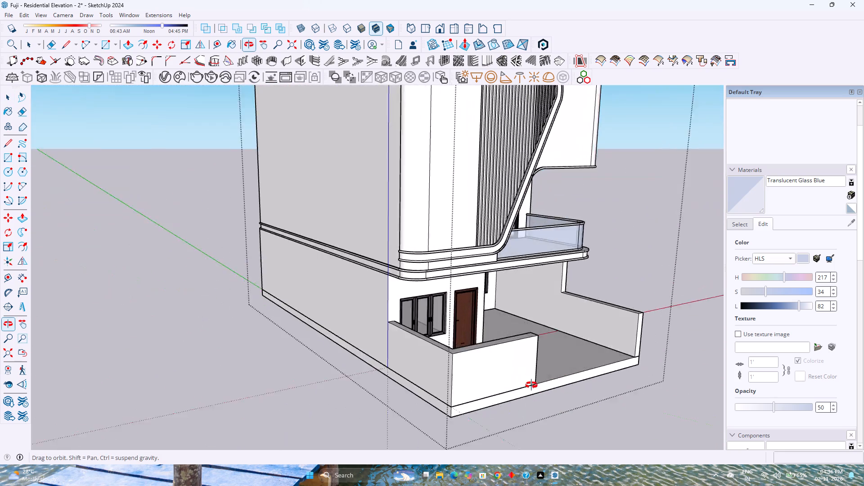
pyautogui.moveTo(531, 385); pyautogui.dragTo(354, 387, button='middle')
pyautogui.middleClick(354, 387)
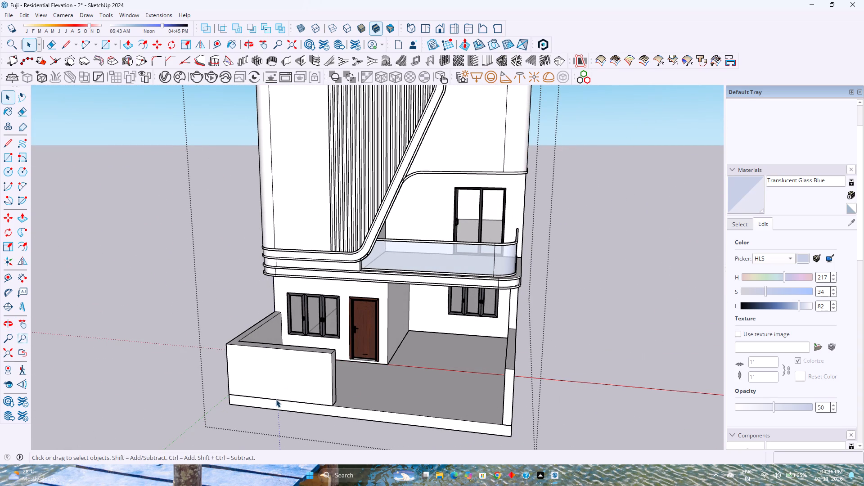
# Offset the outline of the front boundary wall's outer face 1' inward to form a rectangular panel.
pyautogui.doubleClick(283, 385)
pyautogui.scroll(2, 283, 383)
pyautogui.click(283, 383)
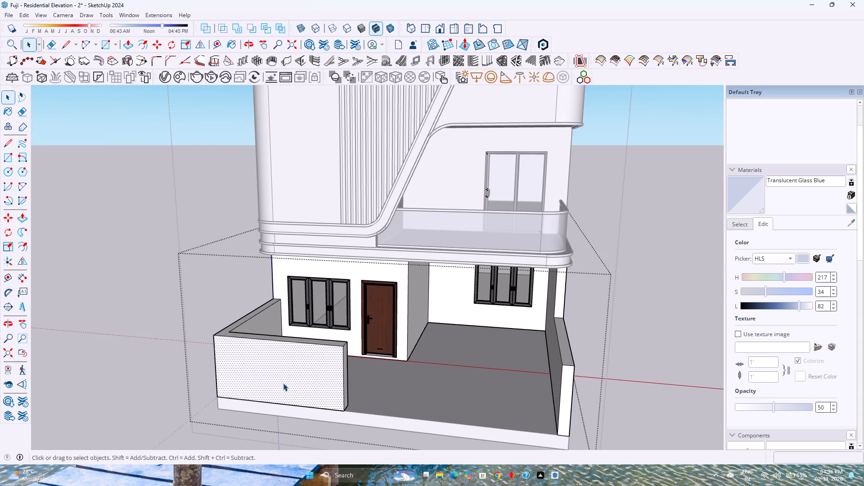
pyautogui.scroll(2, 280, 382)
pyautogui.moveTo(280, 382); pyautogui.dragTo(315, 355, button='middle')
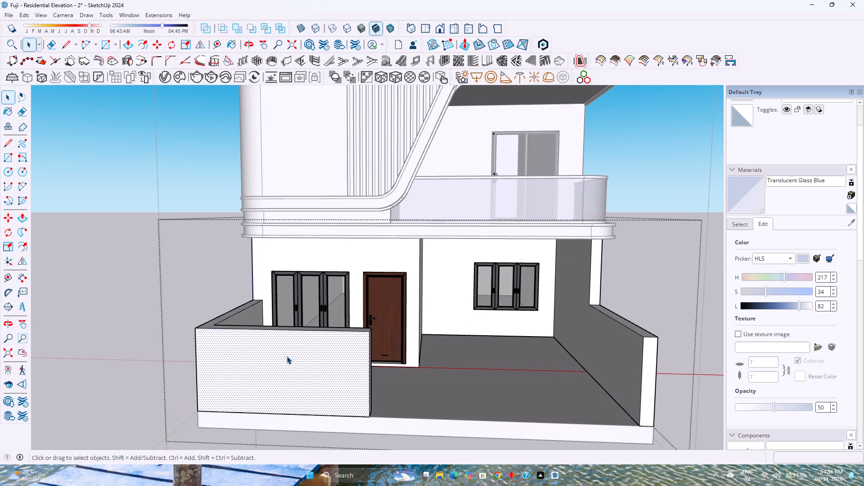
pyautogui.scroll(2, 287, 356)
pyautogui.moveTo(287, 356); pyautogui.dragTo(291, 387, button='middle')
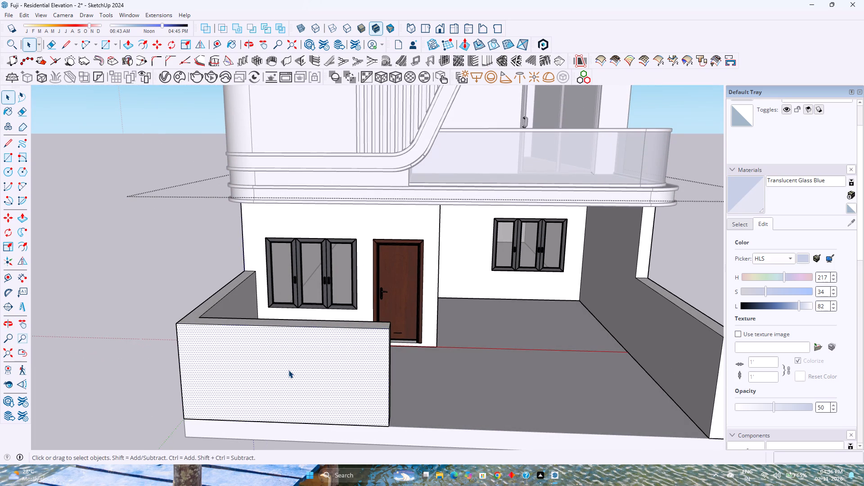
pyautogui.scroll(4, 303, 365)
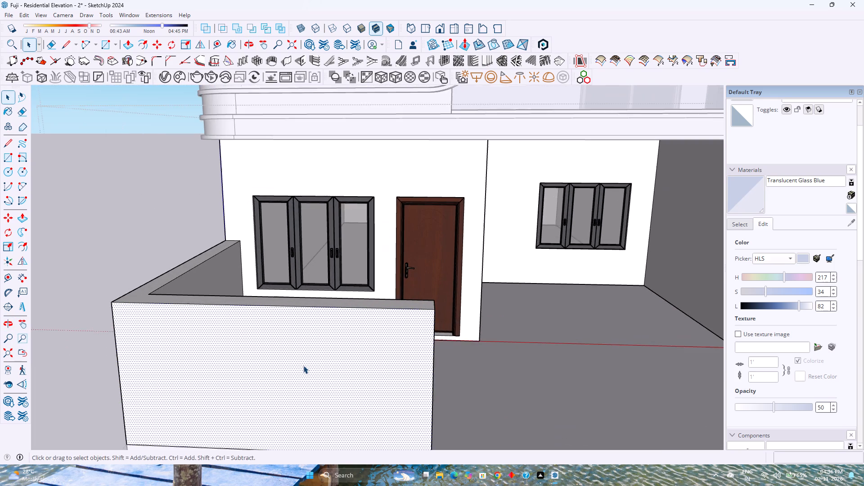
pyautogui.scroll(-4, 304, 365)
pyautogui.moveTo(302, 378); pyautogui.dragTo(279, 341, button='middle')
pyautogui.scroll(-2, 279, 341)
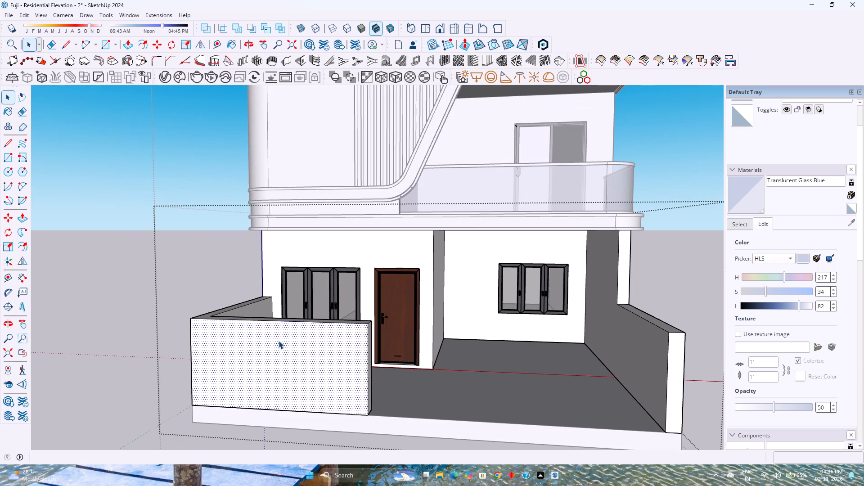
pyautogui.click(138, 51)
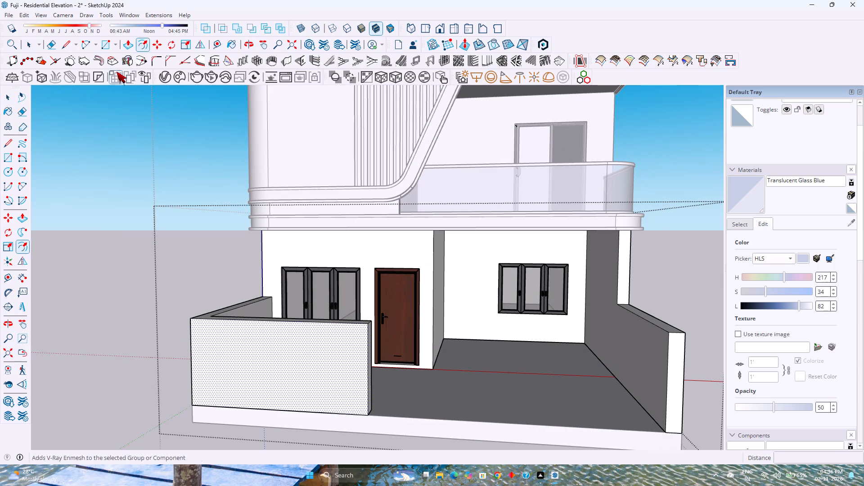
pyautogui.click(229, 321)
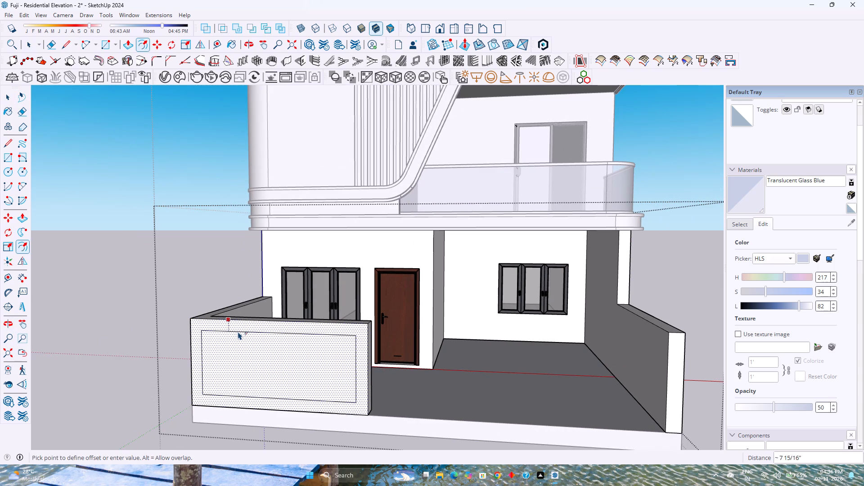
pyautogui.write("1'")
pyautogui.press('Return')
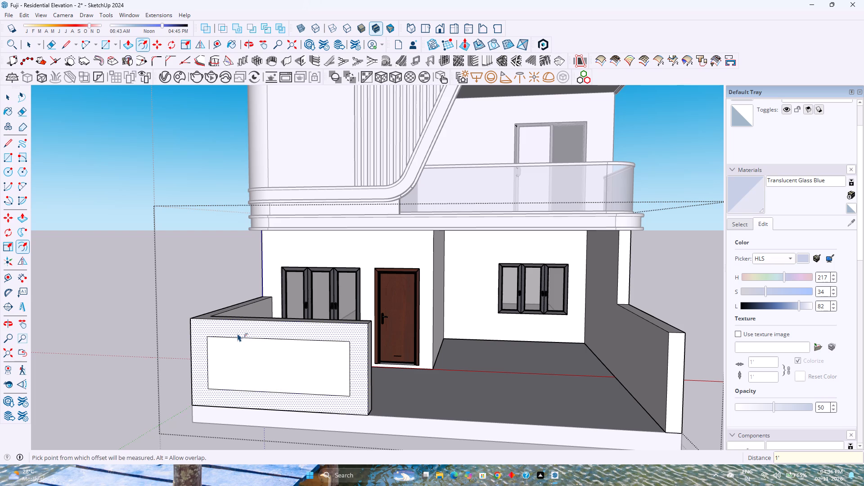
# Push/Pull the inner rectangular panel 6" into the front boundary wall to form a recess.
pyautogui.press('p')
pyautogui.press('Escape')
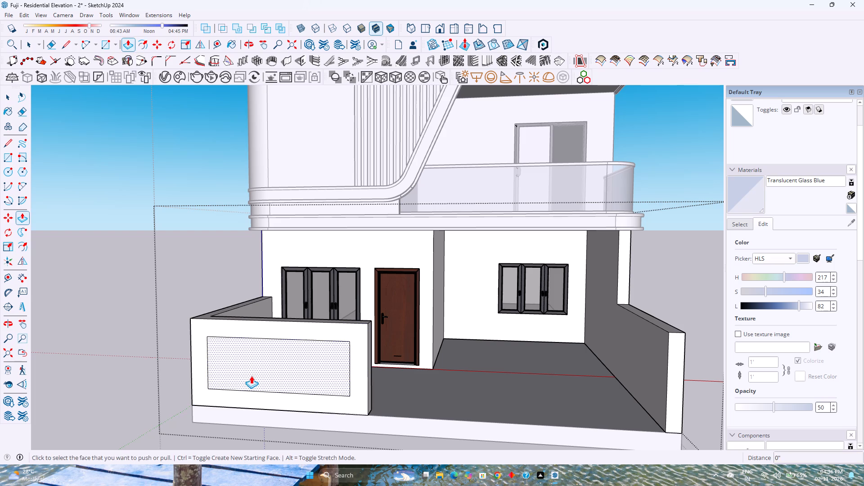
pyautogui.click(251, 376)
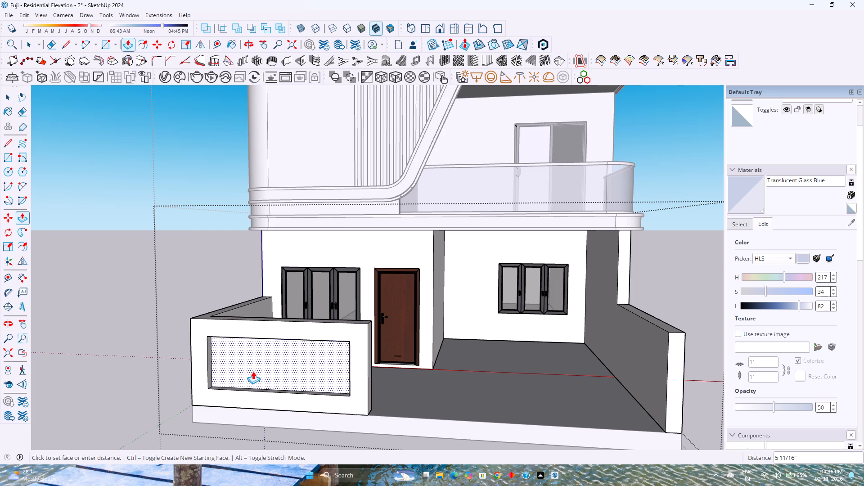
pyautogui.press('6')
pyautogui.press('Return')
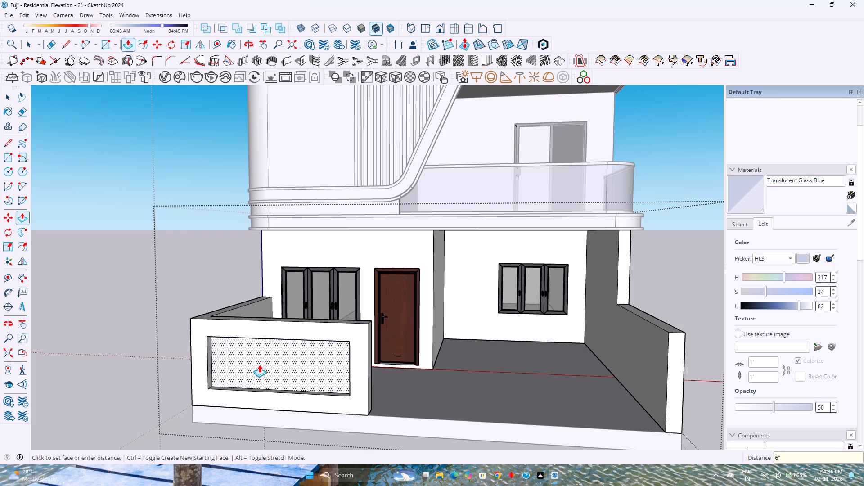
# Push/Pull the recessed panel a further 1" into the front boundary wall.
pyautogui.click(255, 366)
pyautogui.press('1')
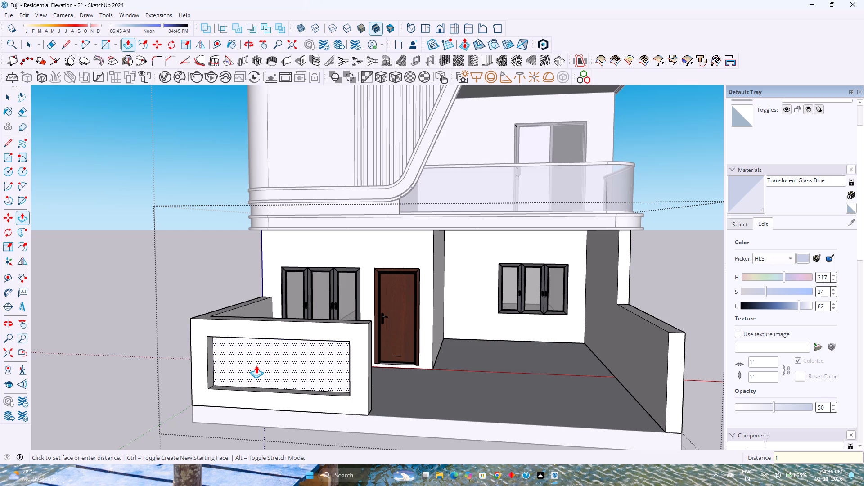
pyautogui.press('Return')
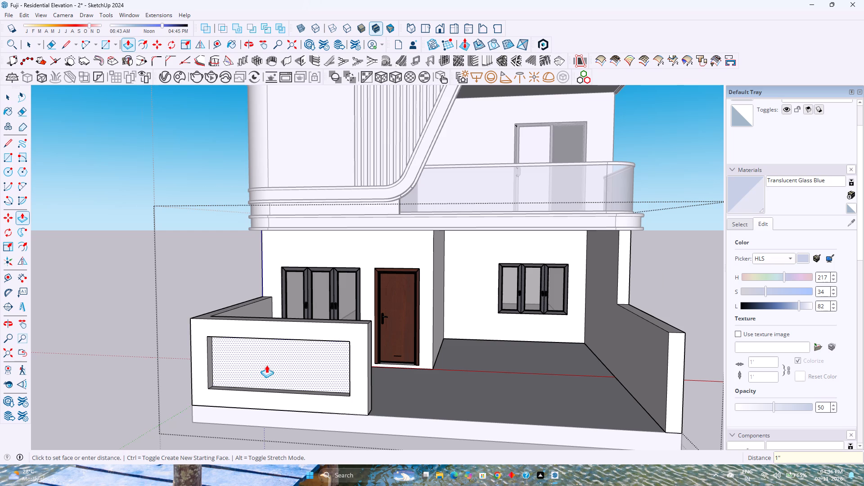
# Place vertical guides on the recessed wall panel, 9" in from its right edge and a further 3'6" along from that guide.
pyautogui.scroll(3, 266, 365)
pyautogui.moveTo(267, 366); pyautogui.dragTo(356, 333, button='middle')
pyautogui.scroll(4, 345, 369)
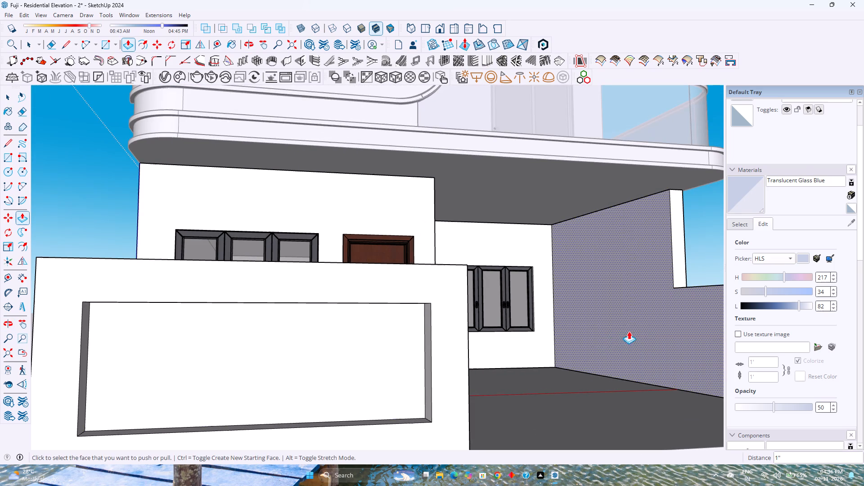
pyautogui.scroll(-3, 390, 329)
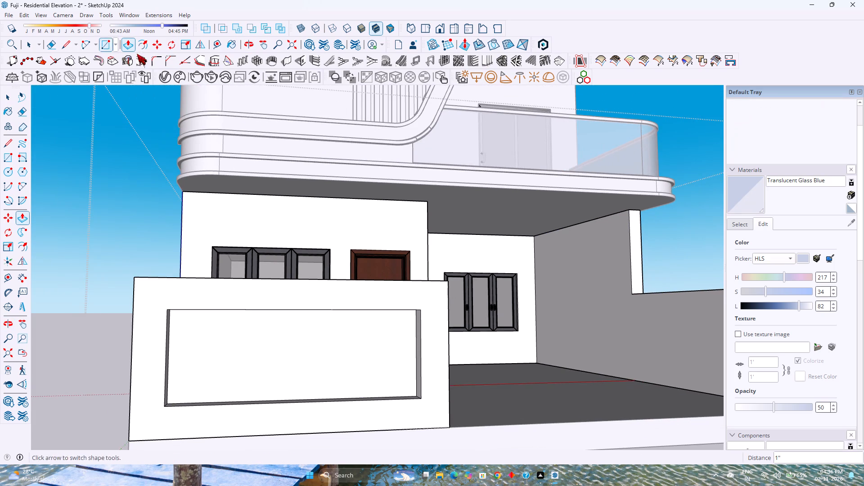
pyautogui.click(217, 44)
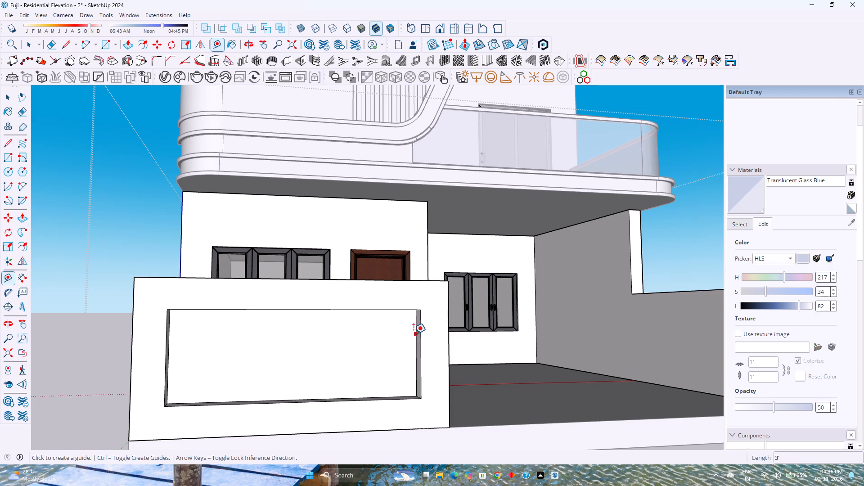
pyautogui.click(414, 334)
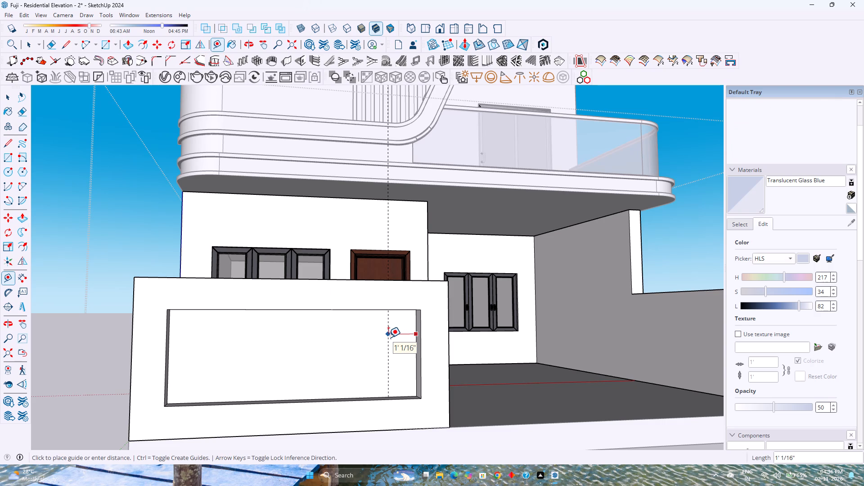
pyautogui.press('9')
pyautogui.press('Return')
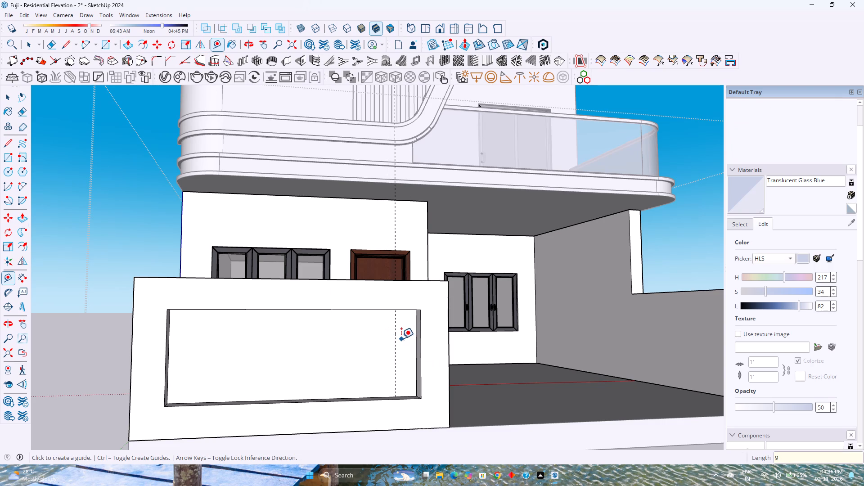
pyautogui.click(395, 333)
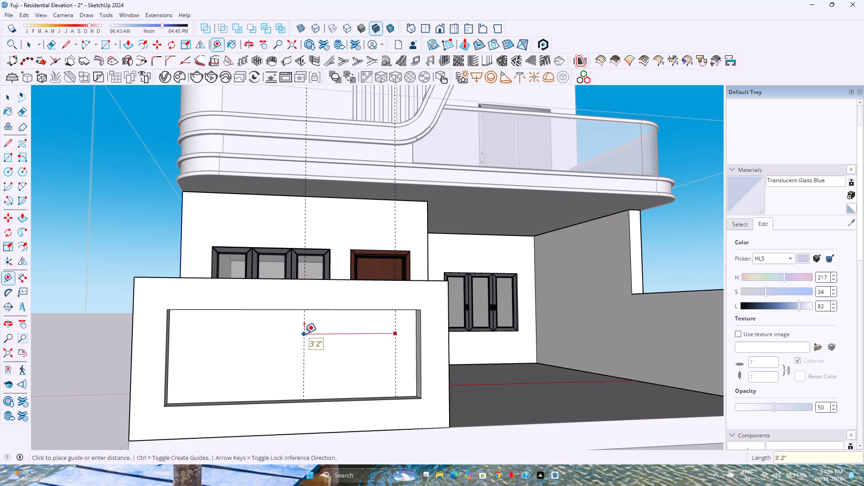
pyautogui.write('3\'6"')
pyautogui.press('Return')
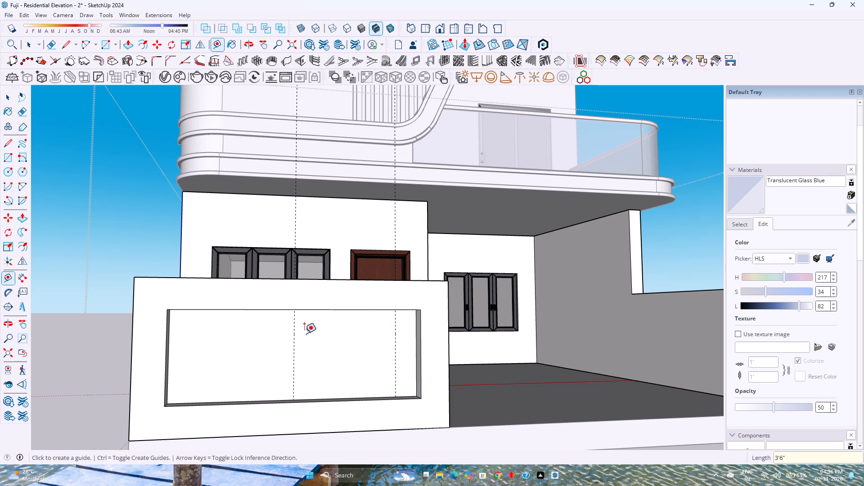
# Place horizontal guides on the recessed wall panel, 9" above its bottom edge and 9" below its top edge.
pyautogui.moveTo(301, 387); pyautogui.dragTo(310, 419, button='middle')
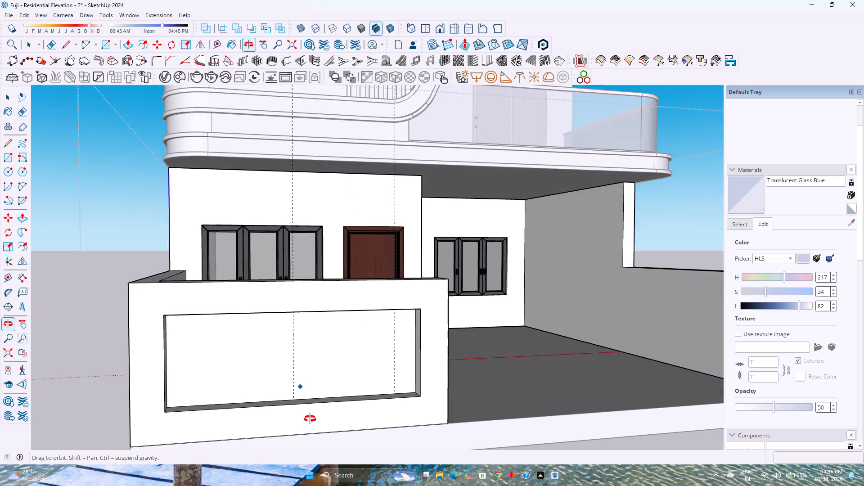
pyautogui.moveTo(310, 419); pyautogui.dragTo(311, 419, button='middle')
pyautogui.click(312, 398)
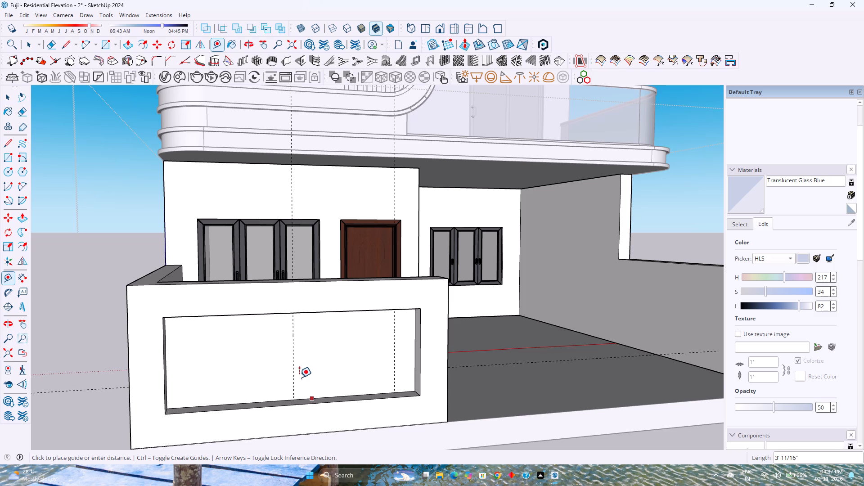
pyautogui.press('Up')
pyautogui.press('9')
pyautogui.press('Return')
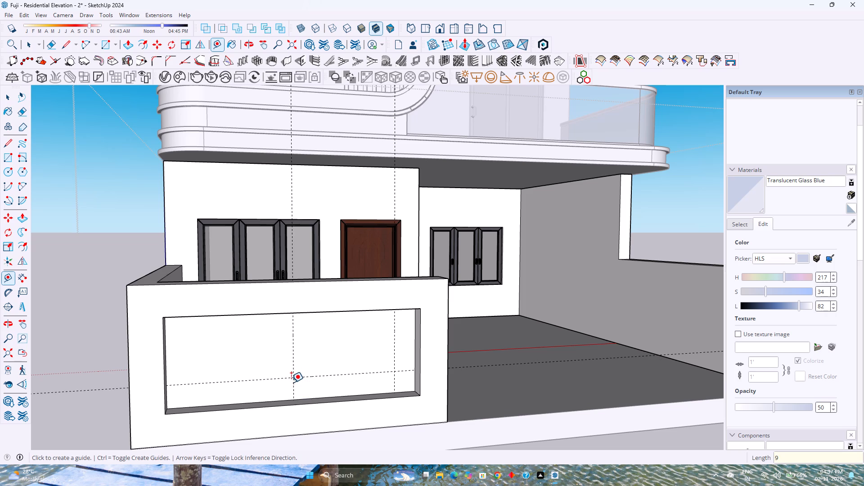
pyautogui.moveTo(288, 383); pyautogui.dragTo(317, 308, button='middle')
pyautogui.scroll(3, 317, 314)
pyautogui.click(317, 314)
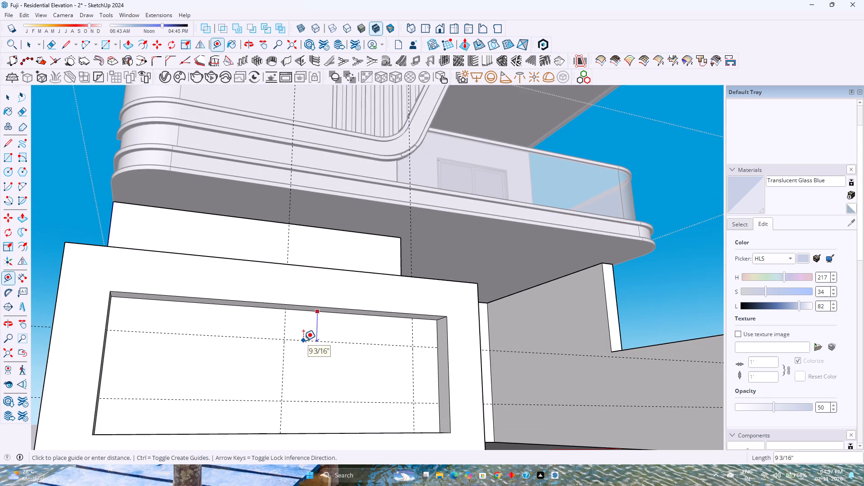
pyautogui.press('9')
pyautogui.press('Return')
# Draw a rectangle between the four guide intersections on the recessed wall panel.
pyautogui.press('r')
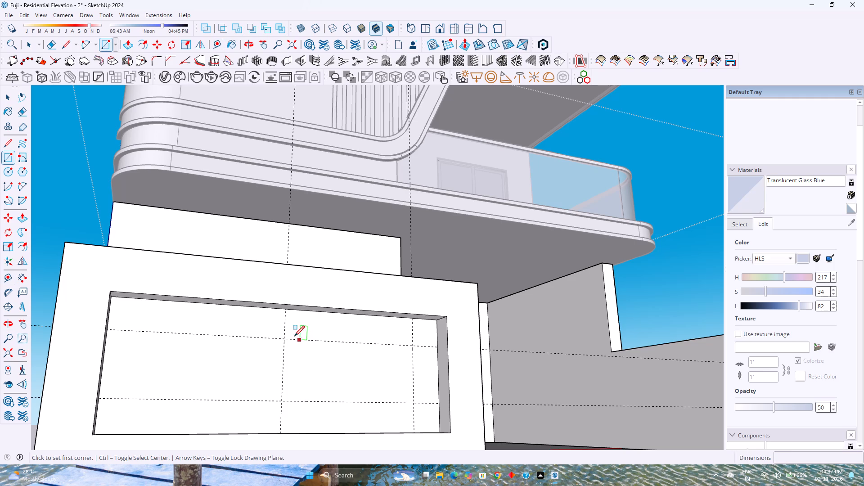
pyautogui.click(284, 338)
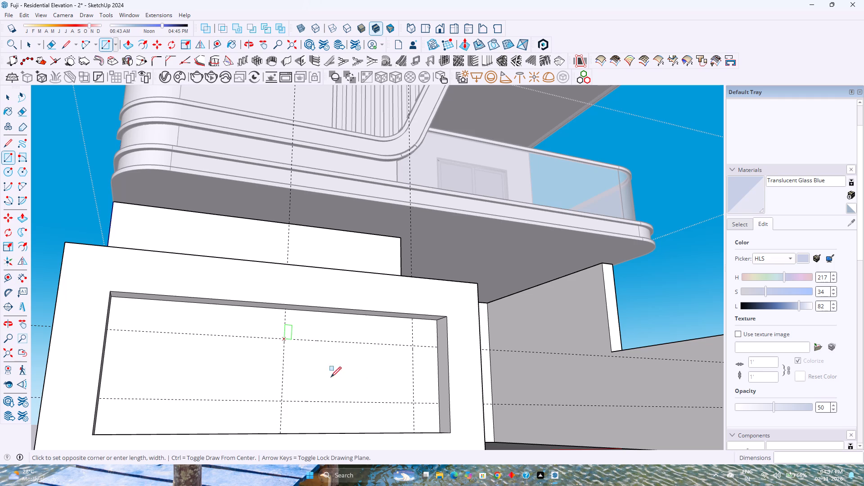
pyautogui.click(415, 402)
pyautogui.scroll(2, 369, 381)
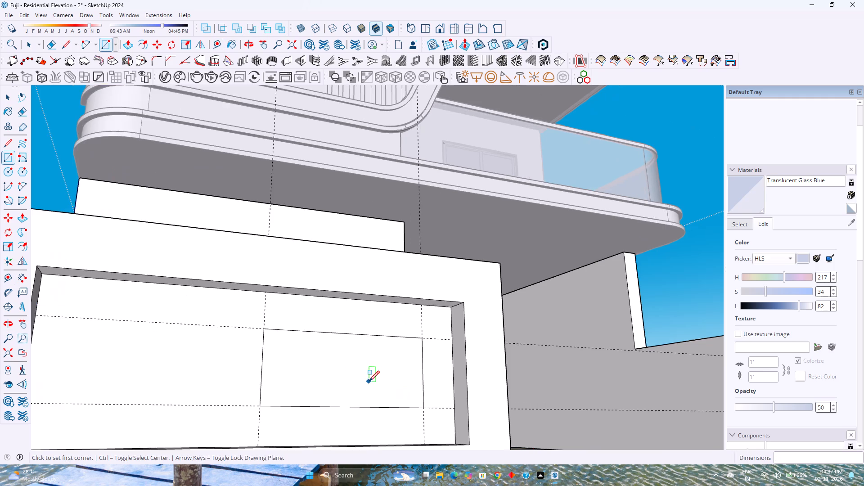
# Push/Pull the small rectangle 1" outward from the recessed panel of the front boundary wall.
pyautogui.moveTo(369, 381); pyautogui.dragTo(366, 395, button='middle')
pyautogui.press('p')
pyautogui.click(359, 389)
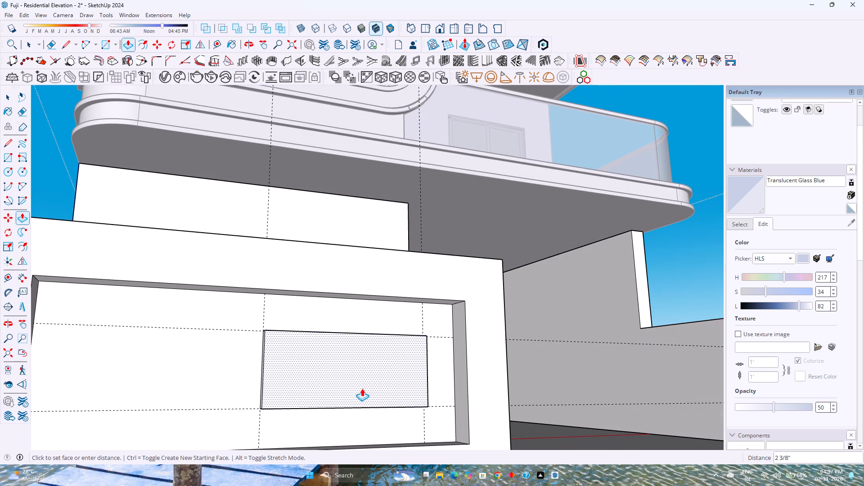
pyautogui.press('1')
pyautogui.press('Return')
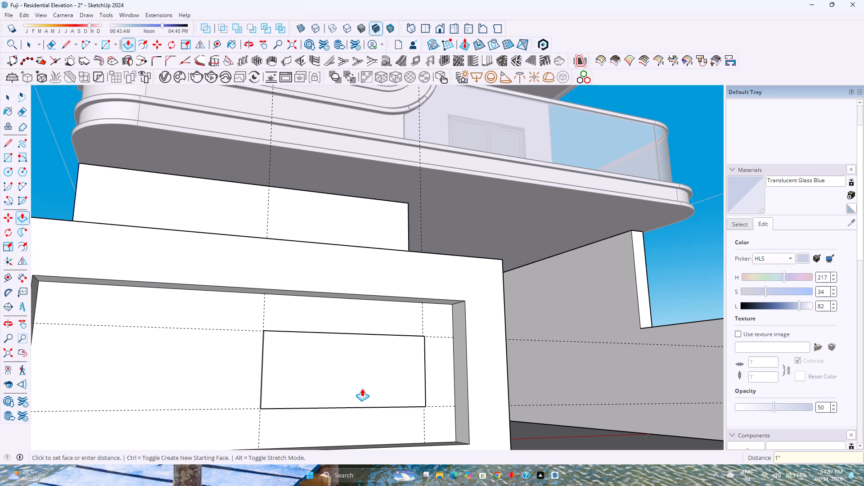
pyautogui.doubleClick(362, 388)
pyautogui.press('space')
# Delete all the guides in the model.
pyautogui.moveTo(363, 387); pyautogui.dragTo(300, 407, button='middle')
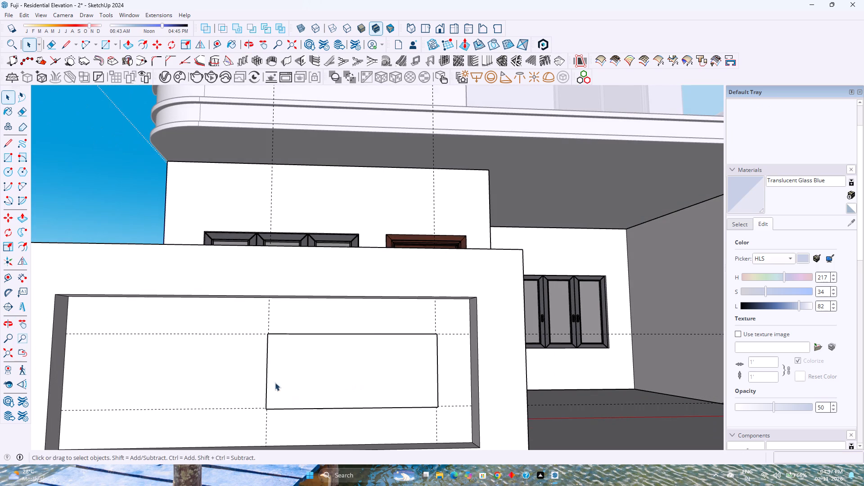
pyautogui.click(18, 16)
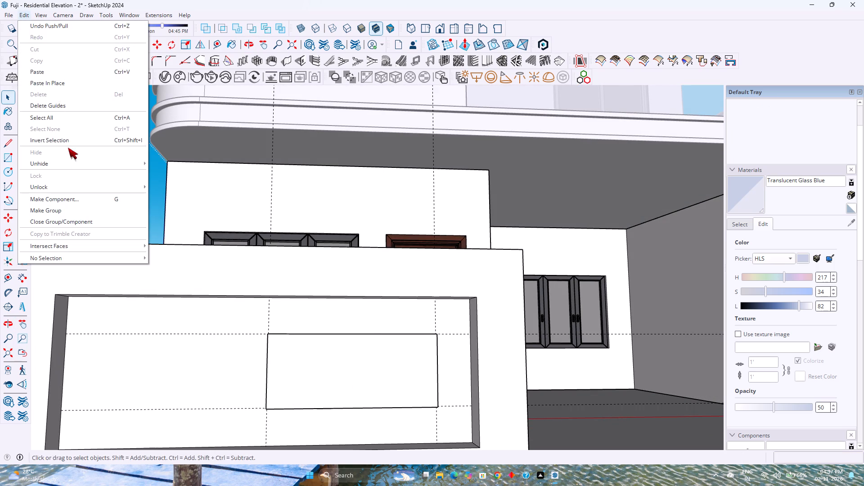
pyautogui.click(89, 104)
# Exit the boundary wall group and save the model.
pyautogui.scroll(-5, 254, 202)
pyautogui.moveTo(293, 239); pyautogui.dragTo(234, 271, button='middle')
pyautogui.scroll(-2, 237, 270)
pyautogui.keyDown('shift'); pyautogui.moveTo(422, 247); pyautogui.dragTo(369, 286, button='middle'); pyautogui.keyUp('shift')
pyautogui.scroll(-2, 367, 286)
pyautogui.moveTo(367, 286); pyautogui.dragTo(423, 300, button='middle')
pyautogui.middleClick(423, 300)
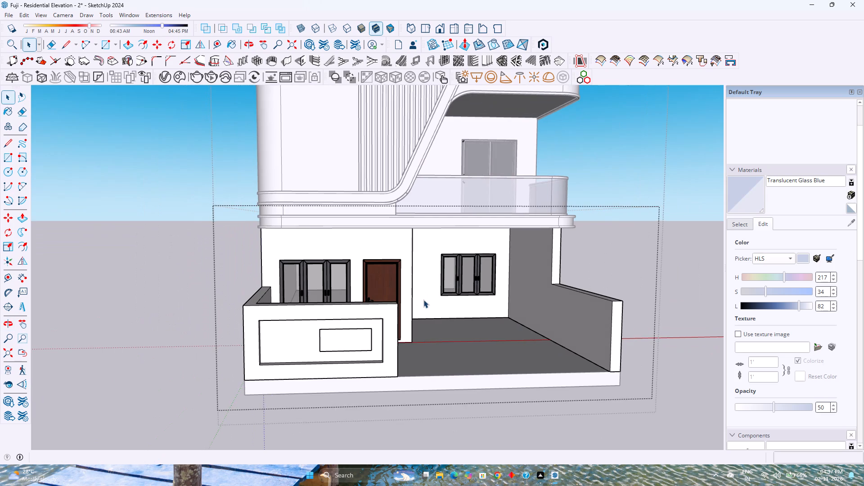
pyautogui.press('Escape')
pyautogui.hotkey('ctrl', 's')
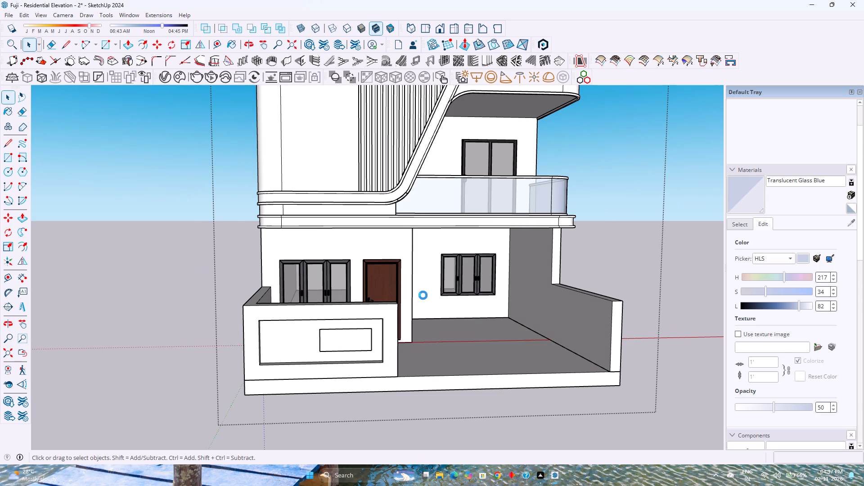
# Open the platform base group beneath the boundary walls for editing.
pyautogui.scroll(-3, 381, 299)
pyautogui.moveTo(451, 335); pyautogui.dragTo(245, 340, button='middle')
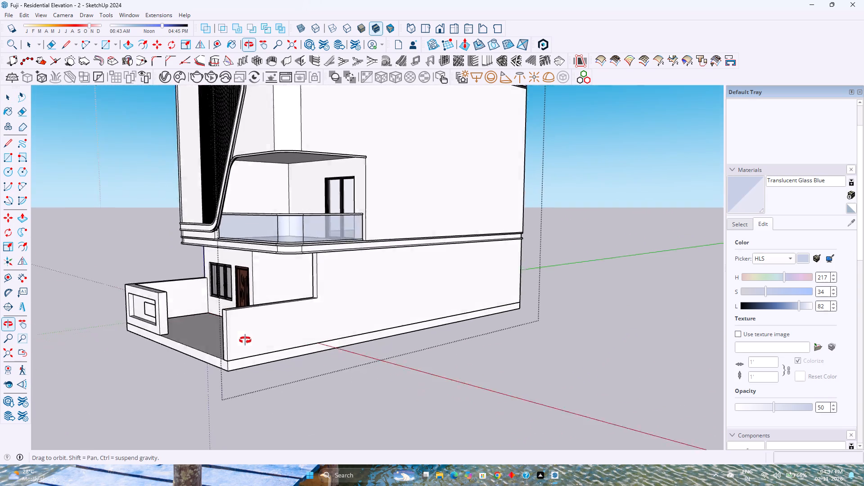
pyautogui.moveTo(245, 340); pyautogui.dragTo(317, 324, button='middle')
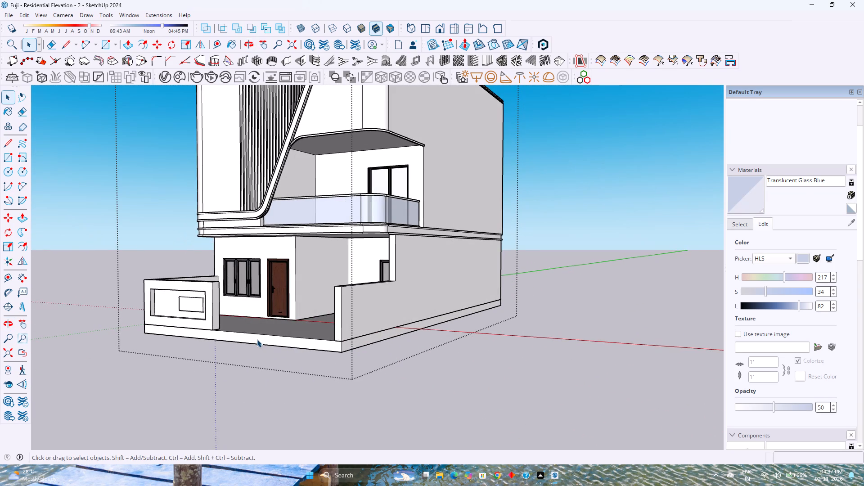
pyautogui.click(259, 339)
pyautogui.scroll(2, 259, 339)
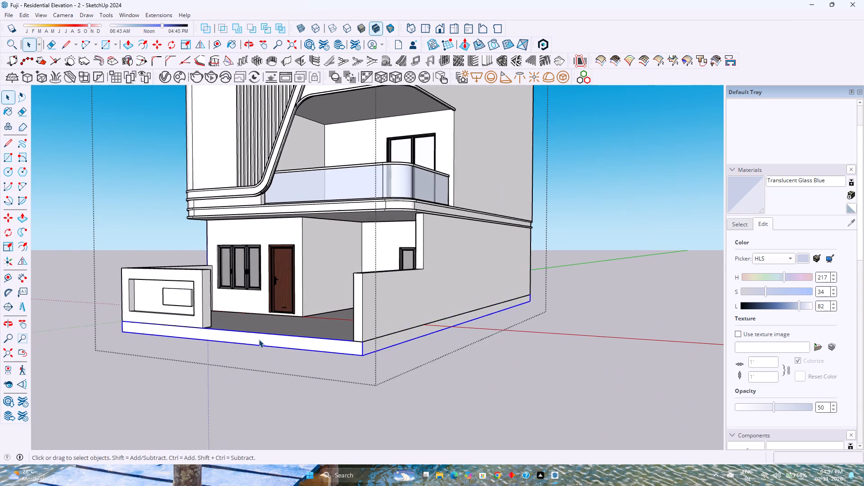
pyautogui.scroll(2, 250, 339)
pyautogui.moveTo(250, 339); pyautogui.dragTo(421, 343, button='middle')
pyautogui.doubleClick(414, 345)
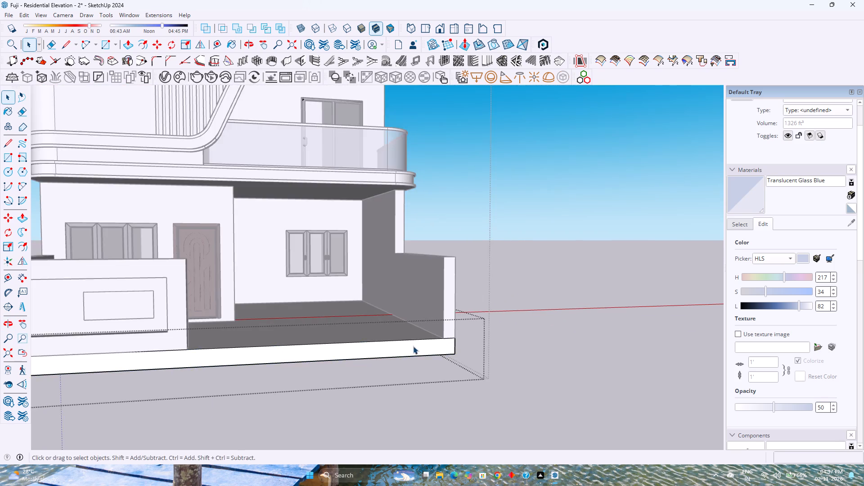
# Draw a vertical line across the platform's front face, directly below the inner end of the front boundary wall.
pyautogui.scroll(2, 413, 346)
pyautogui.moveTo(413, 346); pyautogui.dragTo(375, 341, button='middle')
pyautogui.scroll(-3, 375, 340)
pyautogui.moveTo(360, 359); pyautogui.dragTo(411, 354, button='middle')
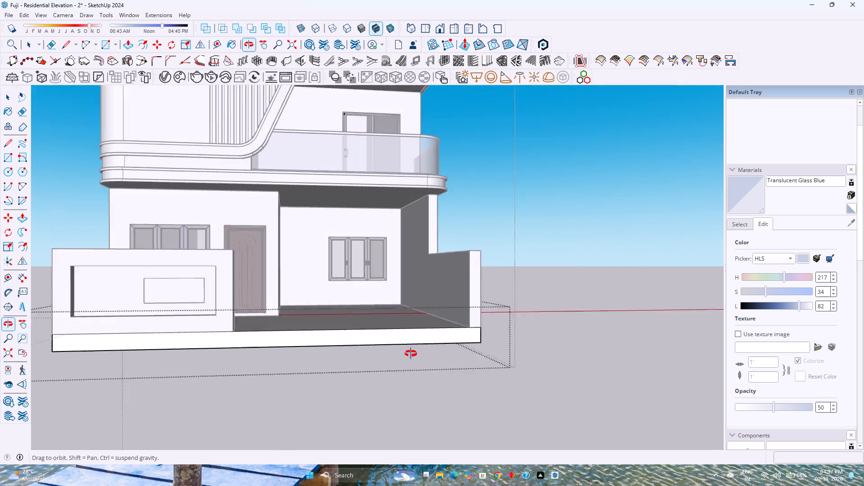
pyautogui.moveTo(411, 354); pyautogui.dragTo(446, 353, button='middle')
pyautogui.scroll(-3, 417, 345)
pyautogui.moveTo(479, 346); pyautogui.dragTo(364, 350, button='middle')
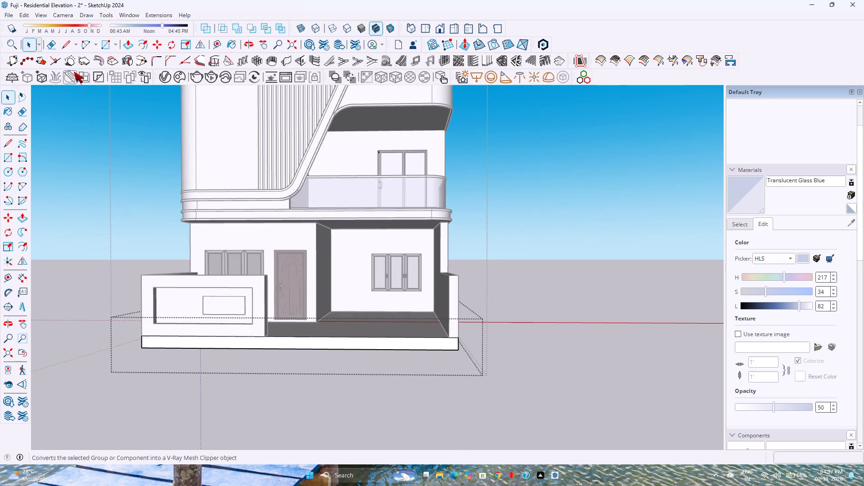
pyautogui.click(63, 50)
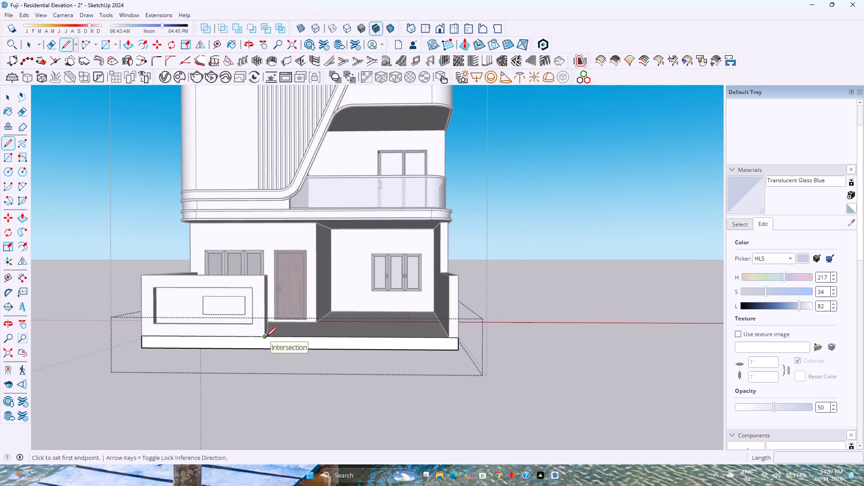
pyautogui.scroll(17, 266, 337)
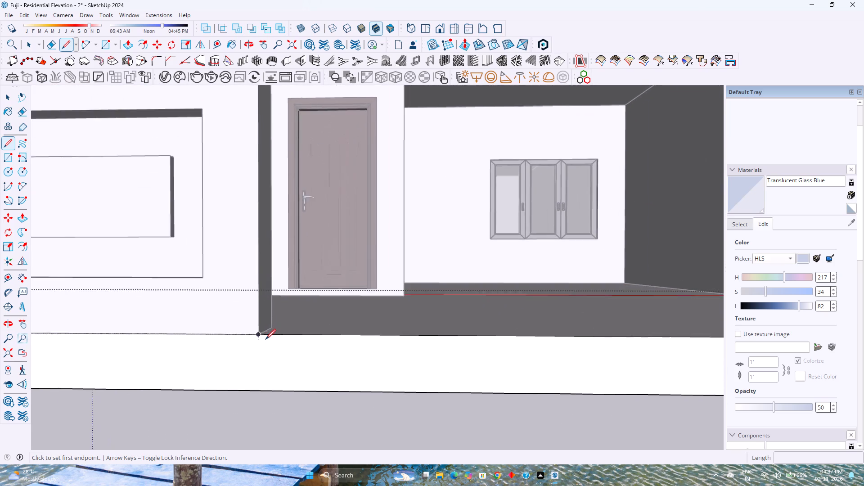
pyautogui.scroll(1, 265, 339)
pyautogui.moveTo(265, 339); pyautogui.dragTo(248, 355, button='middle')
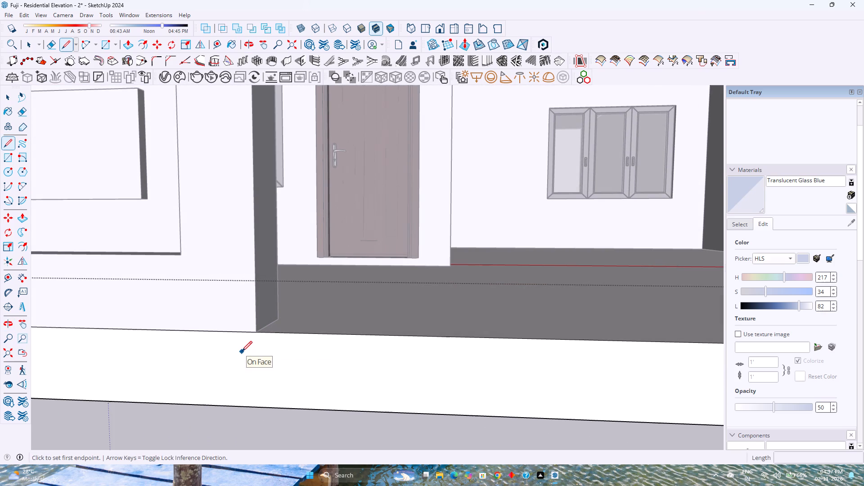
pyautogui.click(256, 335)
pyautogui.scroll(-2, 256, 380)
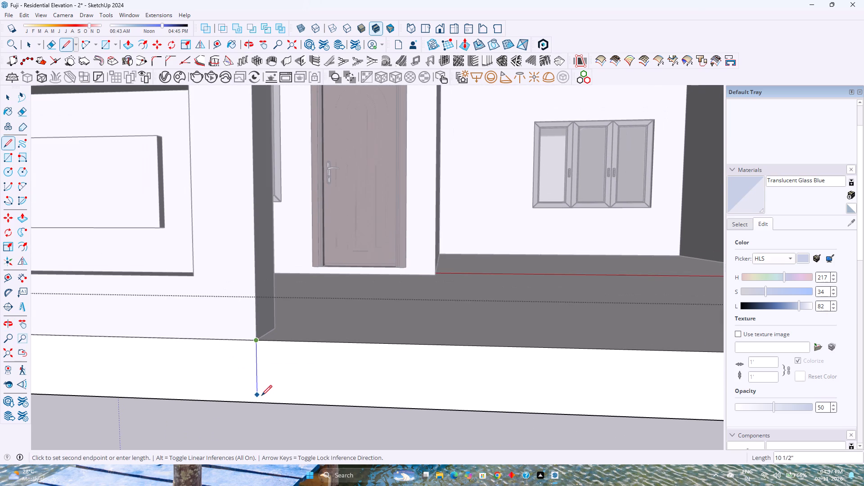
pyautogui.click(262, 401)
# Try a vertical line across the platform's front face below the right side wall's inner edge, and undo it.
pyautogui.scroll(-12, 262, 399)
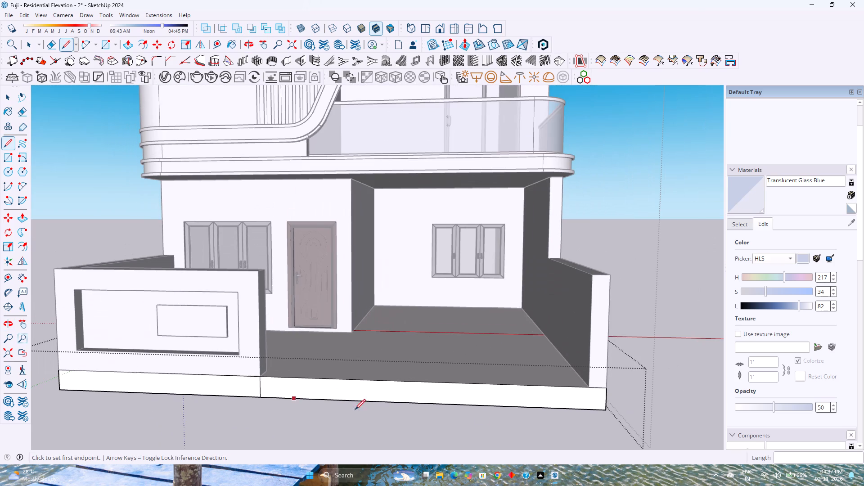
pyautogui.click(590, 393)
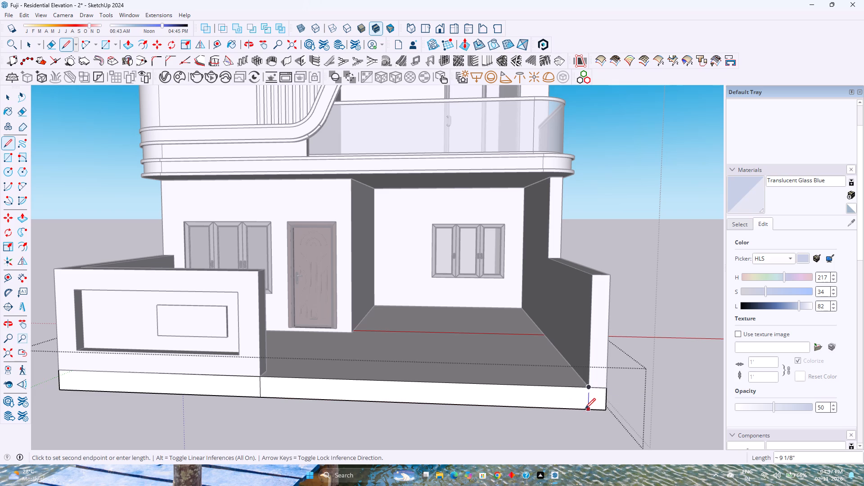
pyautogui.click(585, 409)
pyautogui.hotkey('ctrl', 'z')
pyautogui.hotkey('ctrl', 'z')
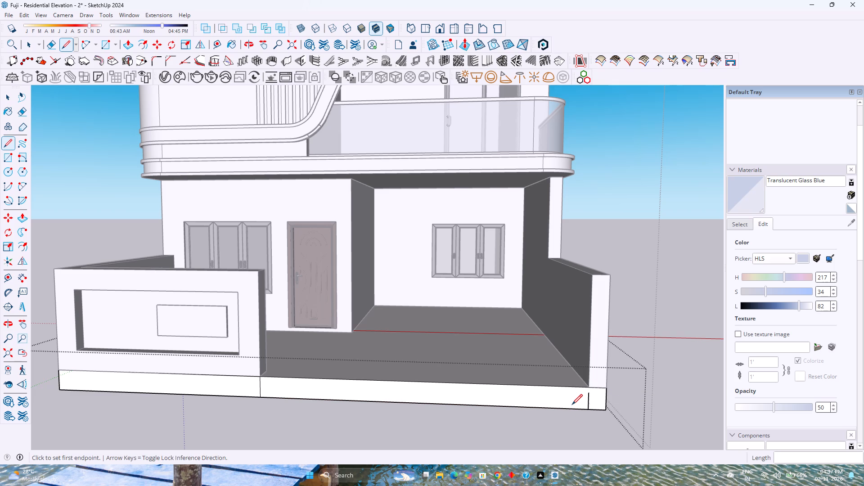
# Draw a vertical line across the platform's front face from the inner bottom corner of the right side wall.
pyautogui.click(589, 388)
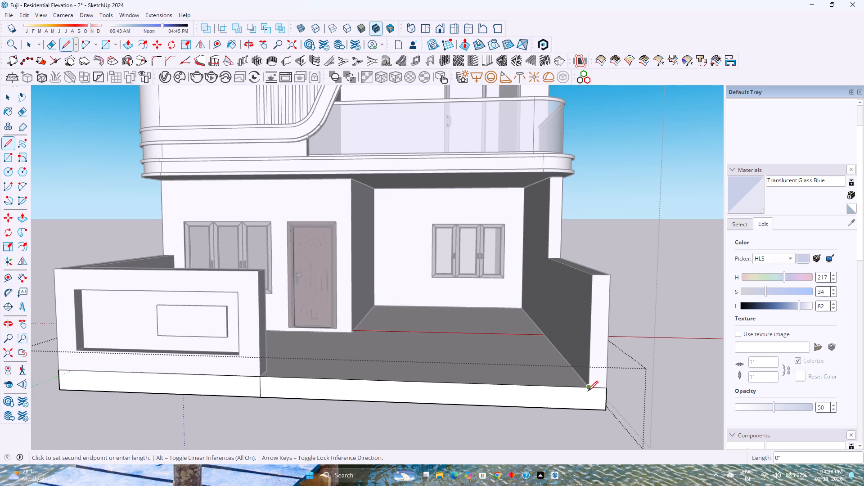
pyautogui.click(589, 408)
# Make a group from the platform's front face and its edges between the two vertical lines at the entrance opening.
pyautogui.press('space')
pyautogui.doubleClick(551, 401)
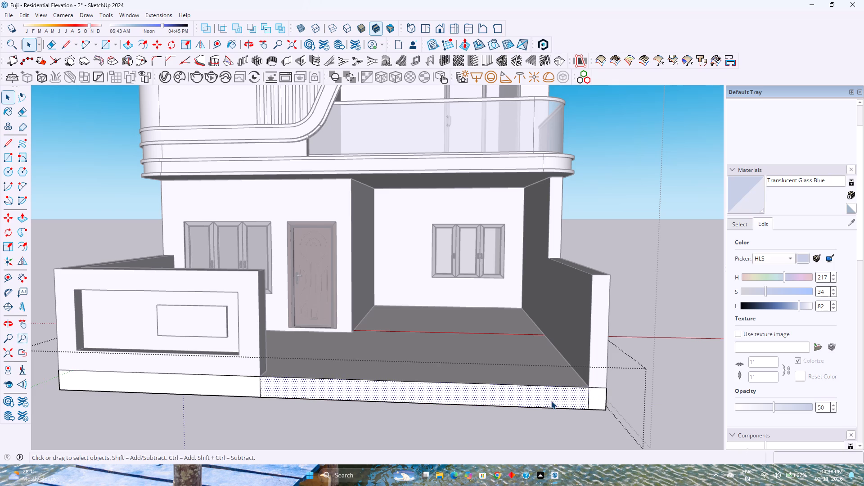
pyautogui.rightClick(551, 401)
pyautogui.click(621, 227)
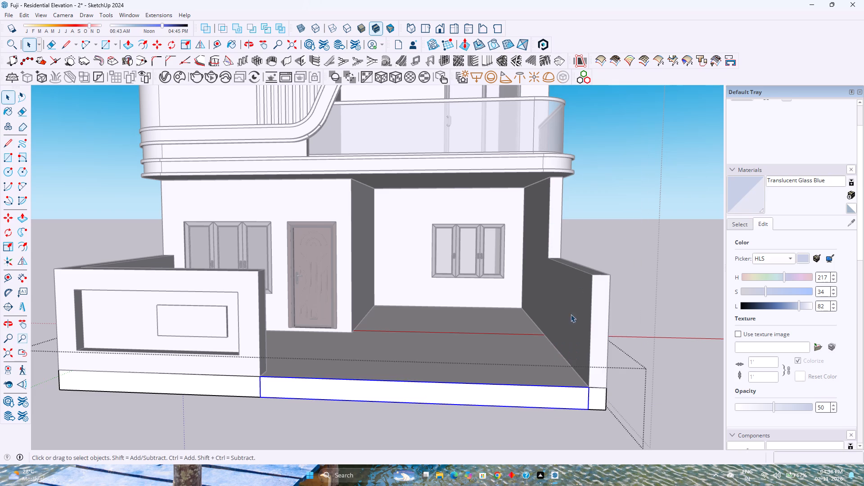
# Open the new entrance face group and Push/Pull its front face outward by 5'.
pyautogui.doubleClick(539, 396)
pyautogui.scroll(-2, 528, 388)
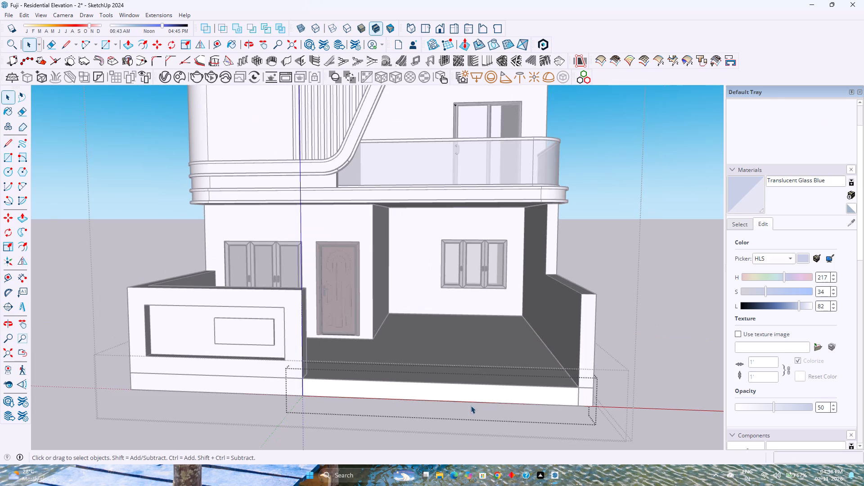
pyautogui.keyDown('shift'); pyautogui.moveTo(470, 406); pyautogui.dragTo(468, 351, button='middle'); pyautogui.keyUp('shift')
pyautogui.moveTo(468, 351); pyautogui.dragTo(422, 380, button='middle')
pyautogui.press('p')
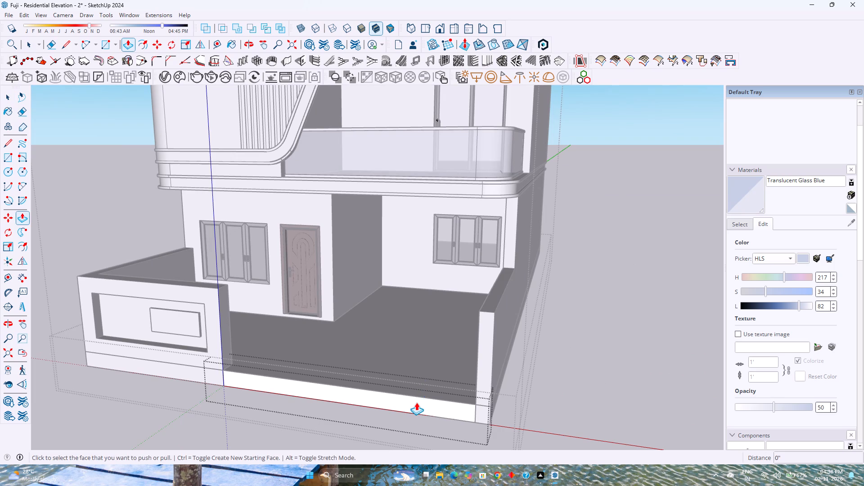
pyautogui.click(416, 402)
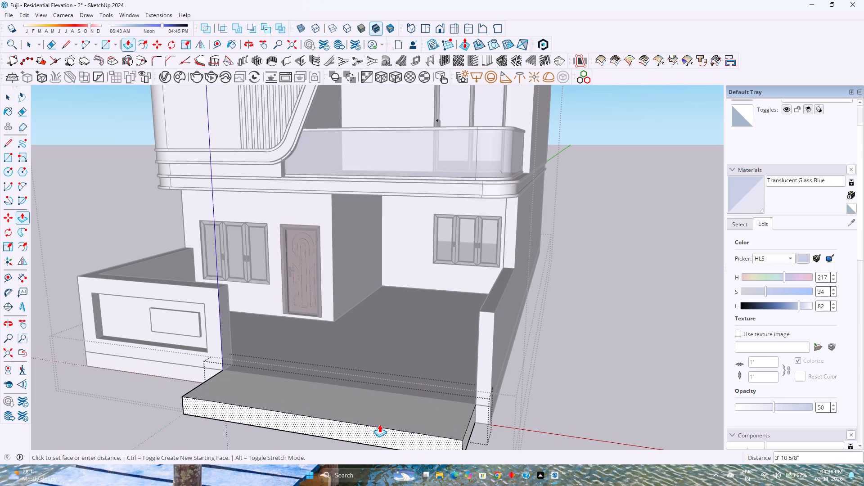
pyautogui.write("6'")
pyautogui.press('Return')
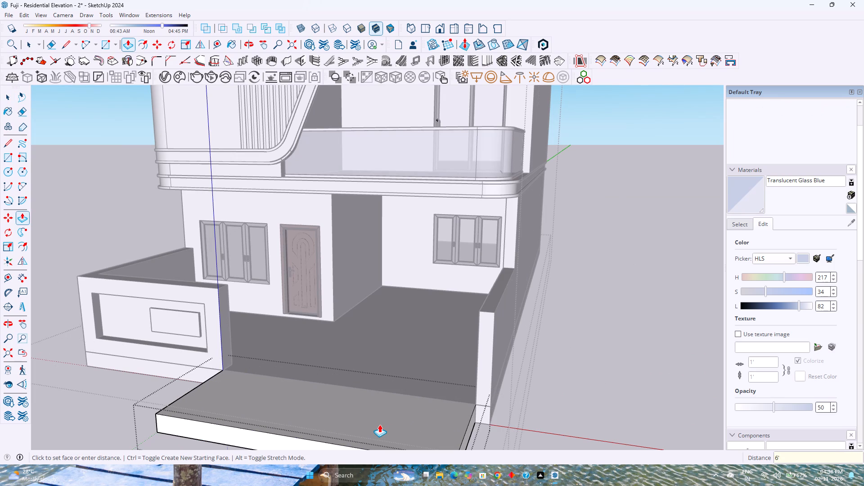
pyautogui.write("4'")
pyautogui.press('5')
pyautogui.press('BackSpace')
pyautogui.press('BackSpace')
pyautogui.press('BackSpace')
pyautogui.write('5"')
pyautogui.press('Return')
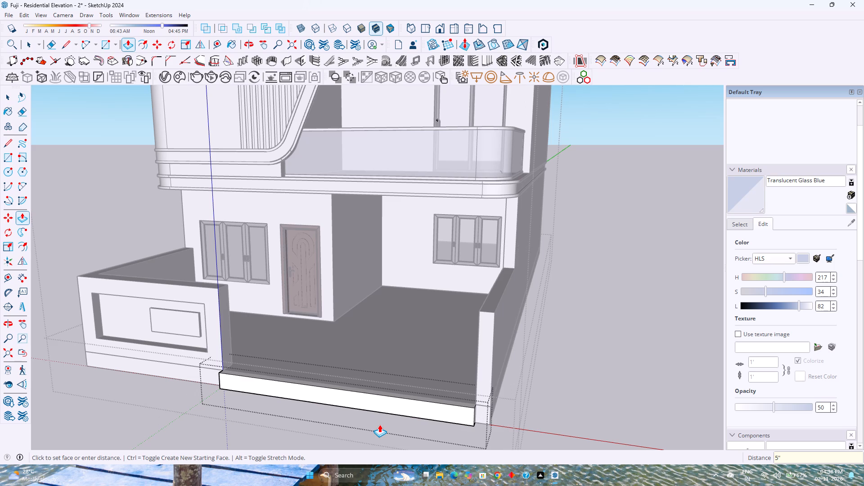
pyautogui.press('5')
pyautogui.press("'")
pyautogui.press('Return')
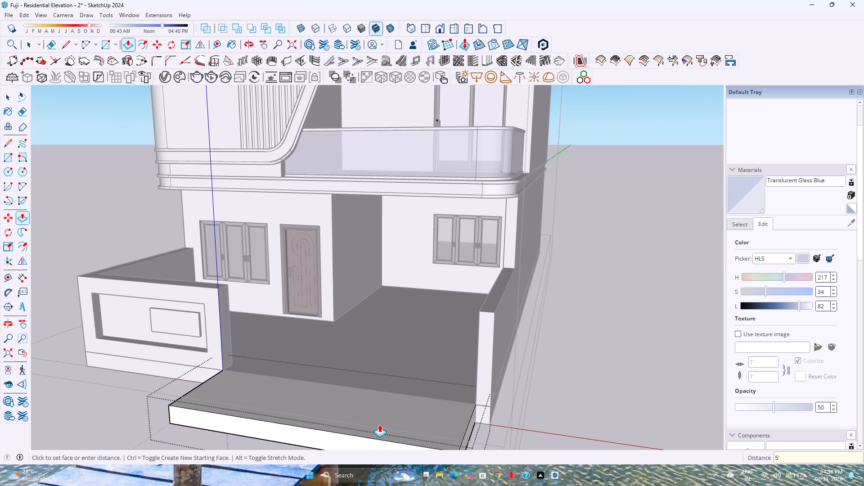
# Move the extruded block's top front edge down 1' onto its bottom edge to form a sloping entrance ramp, and close its group.
pyautogui.scroll(-7, 416, 415)
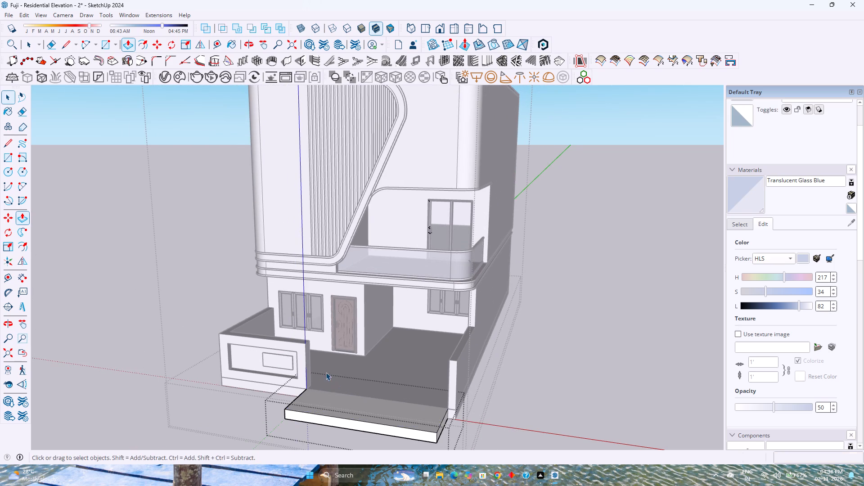
pyautogui.press('space')
pyautogui.scroll(-1, 340, 391)
pyautogui.keyDown('shift'); pyautogui.moveTo(356, 402); pyautogui.dragTo(348, 334, button='middle'); pyautogui.keyUp('shift')
pyautogui.click(402, 352)
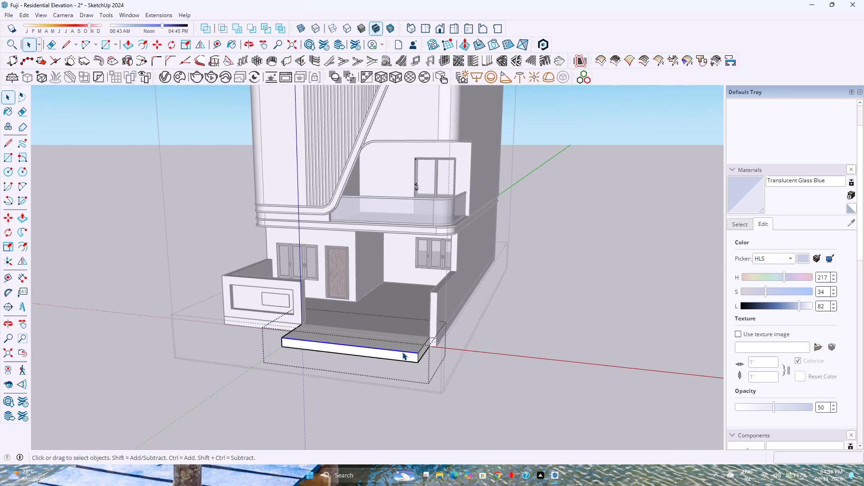
pyautogui.press('m')
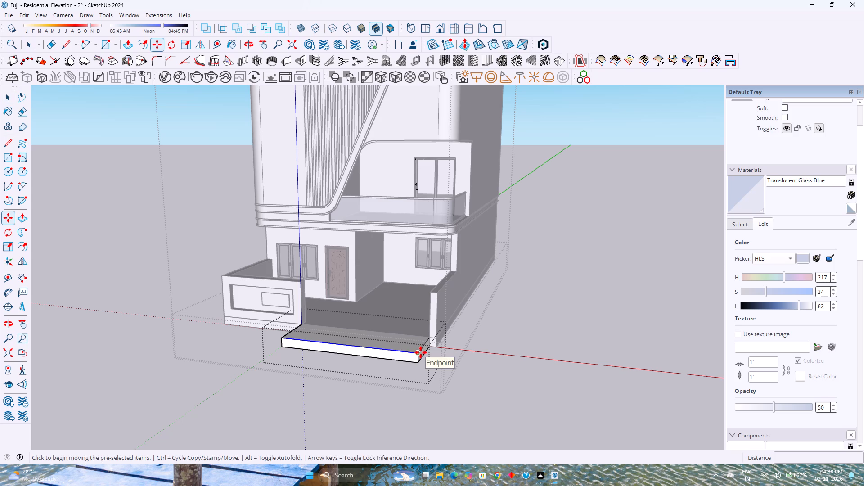
pyautogui.scroll(7, 423, 356)
pyautogui.click(414, 350)
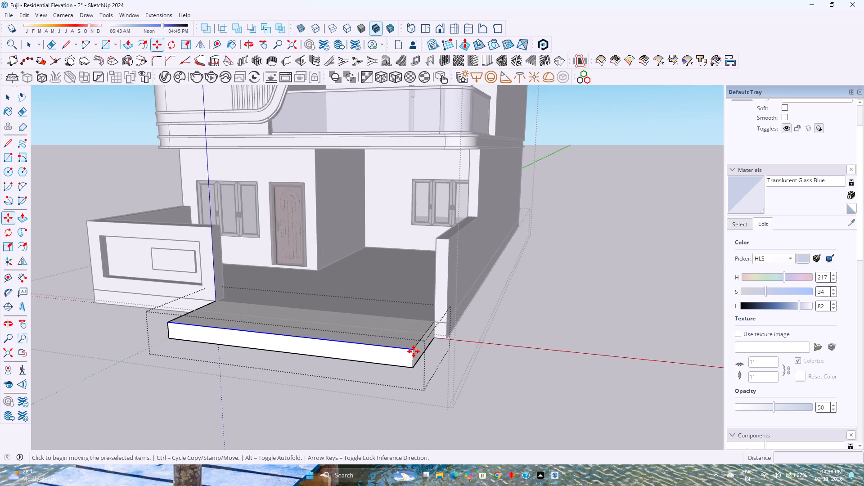
pyautogui.click(415, 366)
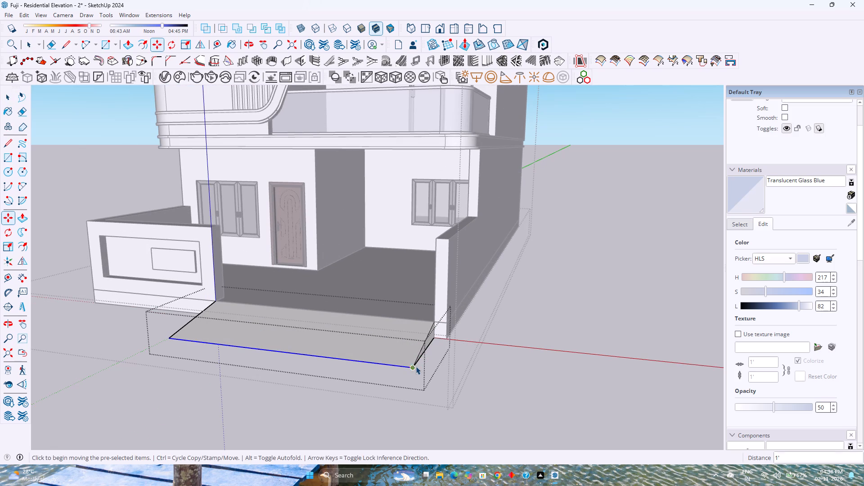
pyautogui.press('space')
pyautogui.press('Escape')
# Save the model.
pyautogui.scroll(-2, 416, 367)
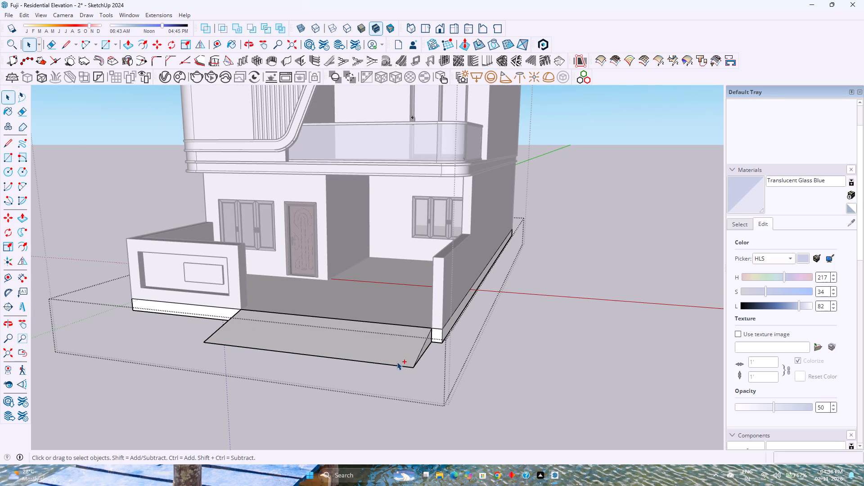
pyautogui.hotkey('ctrl', 's')
# Leave the platform base group and open the ground-floor group with the boundary walls for editing.
pyautogui.scroll(-4, 410, 325)
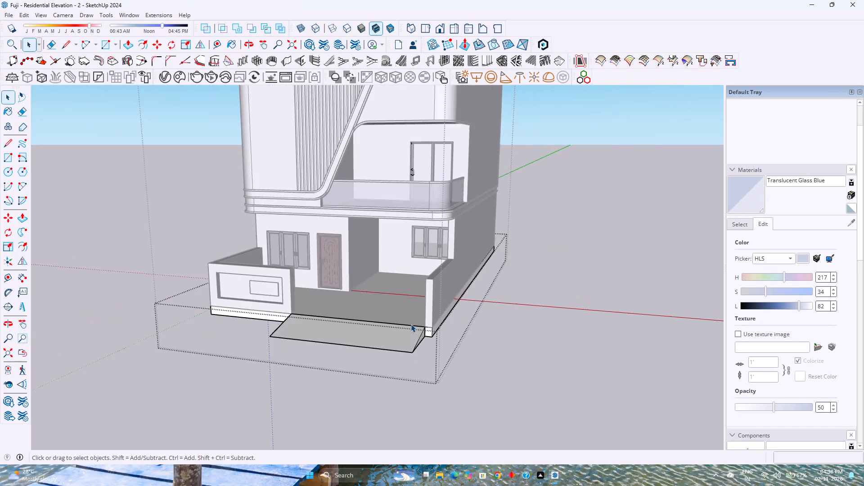
pyautogui.moveTo(413, 327); pyautogui.dragTo(318, 373, button='middle')
pyautogui.scroll(1, 432, 220)
pyautogui.scroll(-3, 432, 220)
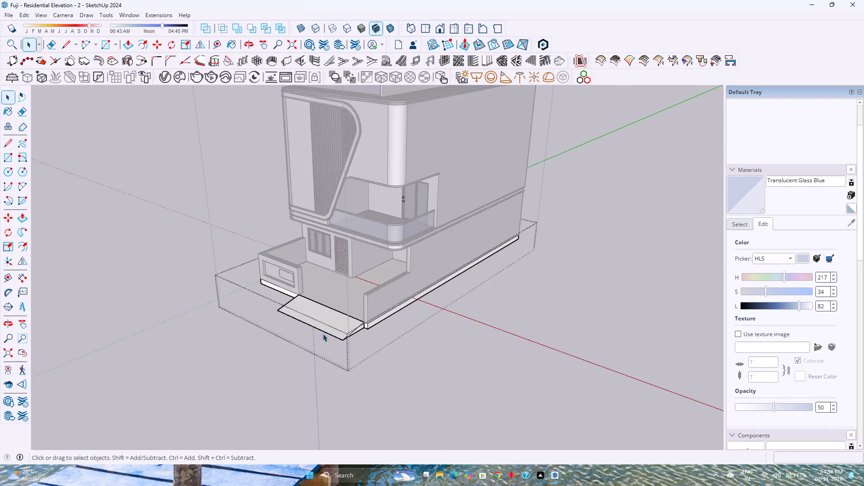
pyautogui.moveTo(323, 333); pyautogui.dragTo(385, 298, button='middle')
pyautogui.scroll(-2, 385, 298)
pyautogui.press('Escape')
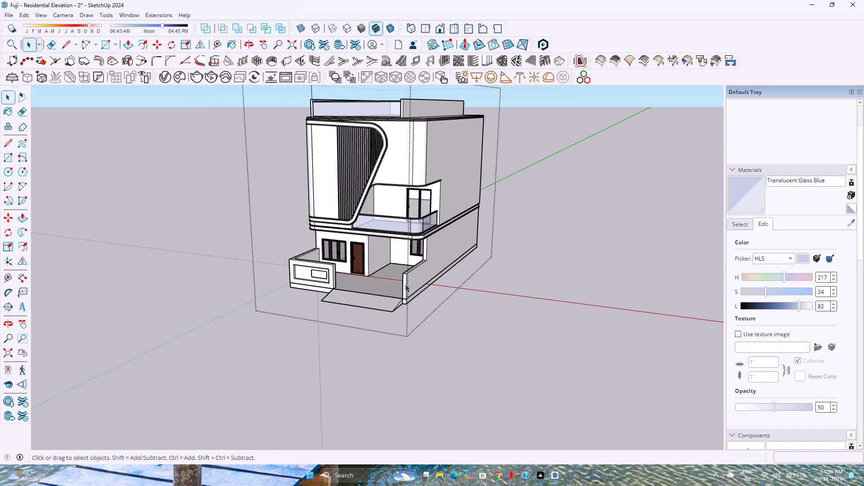
pyautogui.doubleClick(406, 282)
# Examine the entrance ramp, boundary walls and gate opening from the front and side.
pyautogui.scroll(4, 404, 284)
pyautogui.keyDown('shift'); pyautogui.moveTo(403, 284); pyautogui.dragTo(352, 342, button='middle'); pyautogui.keyUp('shift')
pyautogui.moveTo(337, 342); pyautogui.dragTo(429, 314, button='middle')
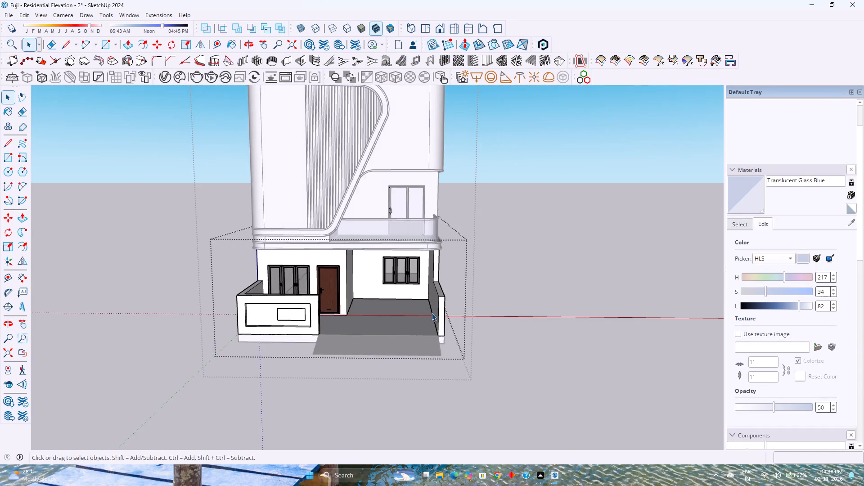
pyautogui.scroll(-1, 430, 314)
pyautogui.scroll(6, 430, 314)
pyautogui.middleClick(430, 314)
pyautogui.moveTo(419, 318); pyautogui.dragTo(413, 321, button='middle')
pyautogui.middleClick(299, 348)
pyautogui.scroll(-4, 303, 333)
pyautogui.keyDown('shift'); pyautogui.moveTo(308, 332); pyautogui.dragTo(415, 366, button='middle'); pyautogui.keyUp('shift')
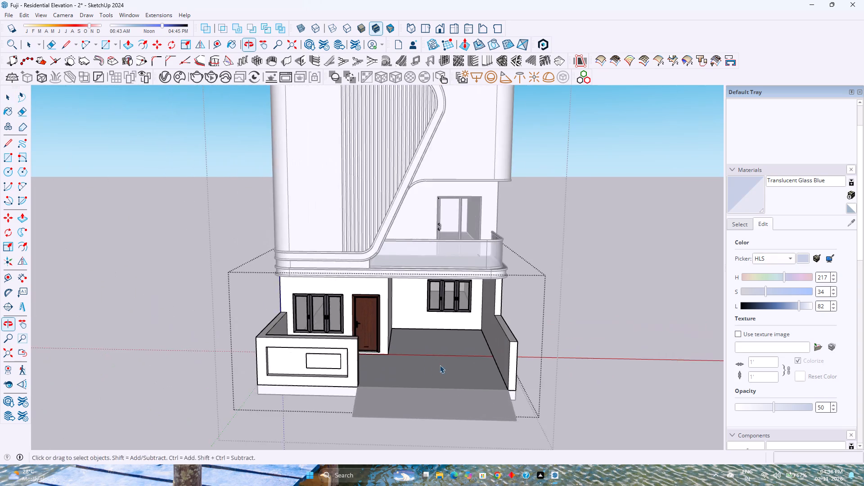
pyautogui.moveTo(440, 365); pyautogui.dragTo(285, 365, button='middle')
pyautogui.scroll(2, 278, 360)
pyautogui.keyDown('shift'); pyautogui.moveTo(277, 359); pyautogui.dragTo(315, 350, button='middle'); pyautogui.keyUp('shift')
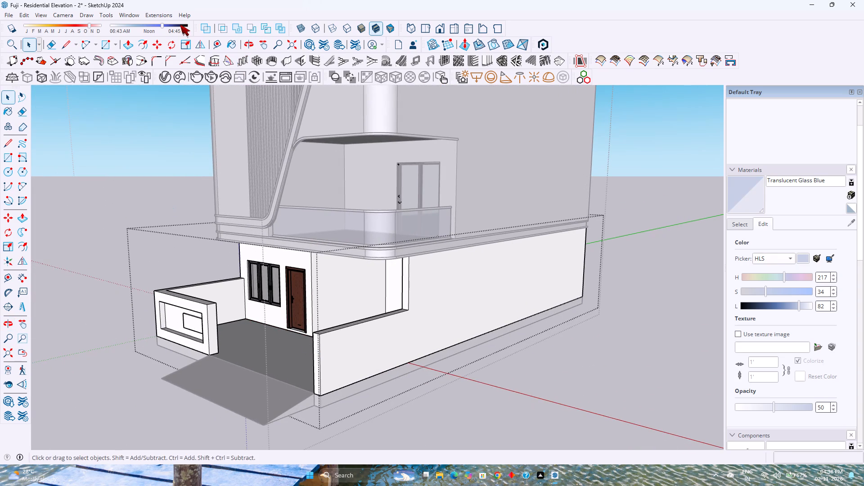
# Open 3D Warehouse and replace the search term with "gate" to search the models.
pyautogui.click(132, 13)
pyautogui.click(144, 85)
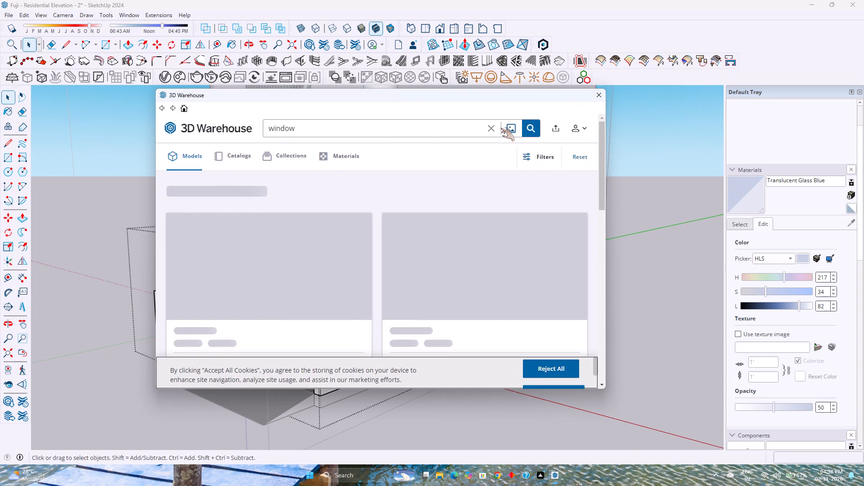
pyautogui.click(496, 130)
pyautogui.click(467, 126)
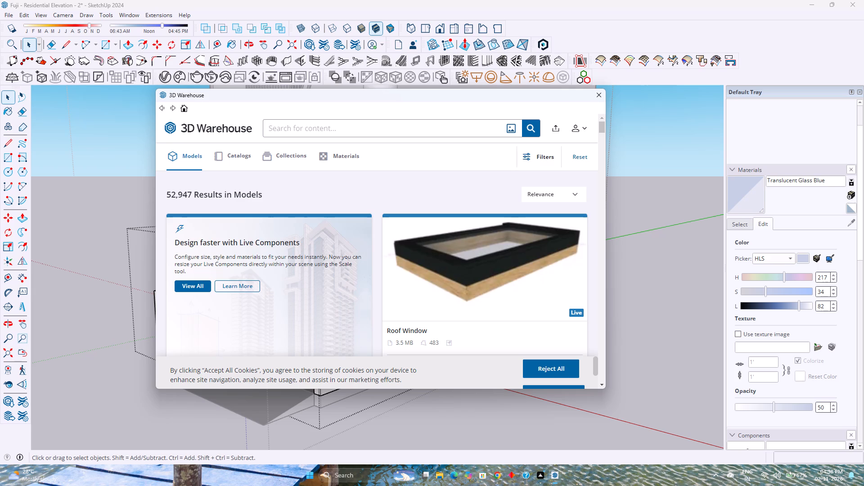
pyautogui.write('gate')
pyautogui.press('Return')
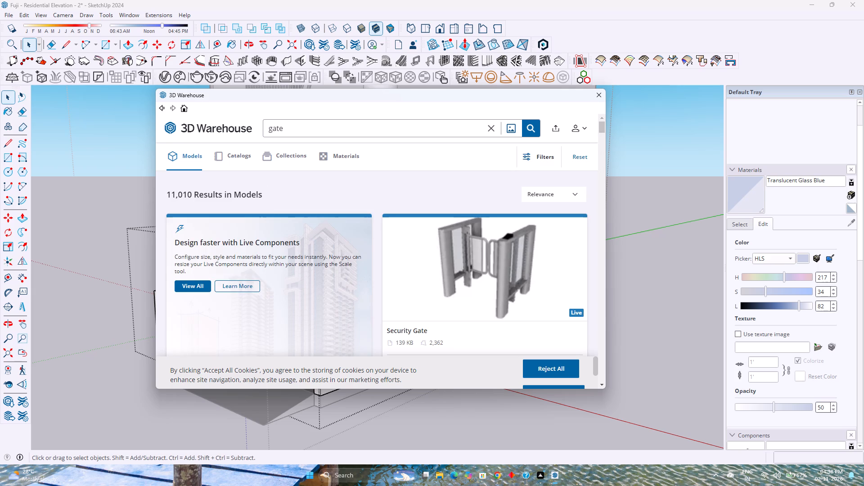
# Browse the 3D Warehouse gate models and compare their designs for one that suits the front entrance opening.
pyautogui.scroll(-1, 462, 131)
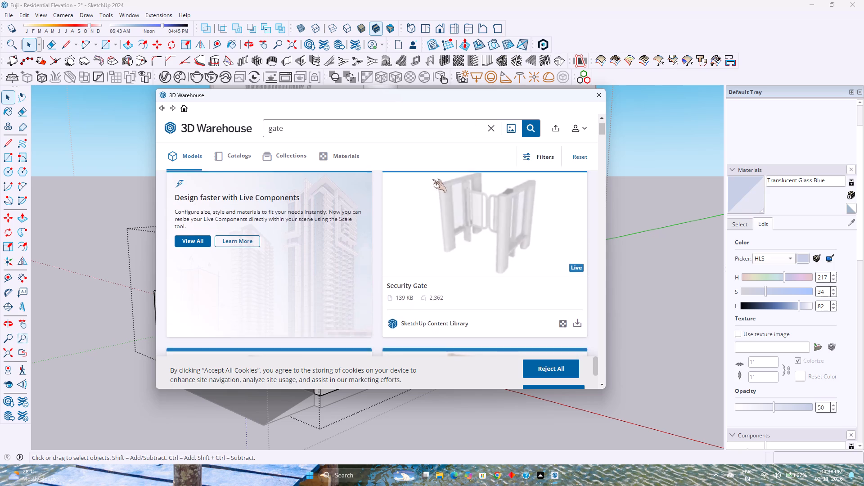
pyautogui.scroll(-5, 432, 179)
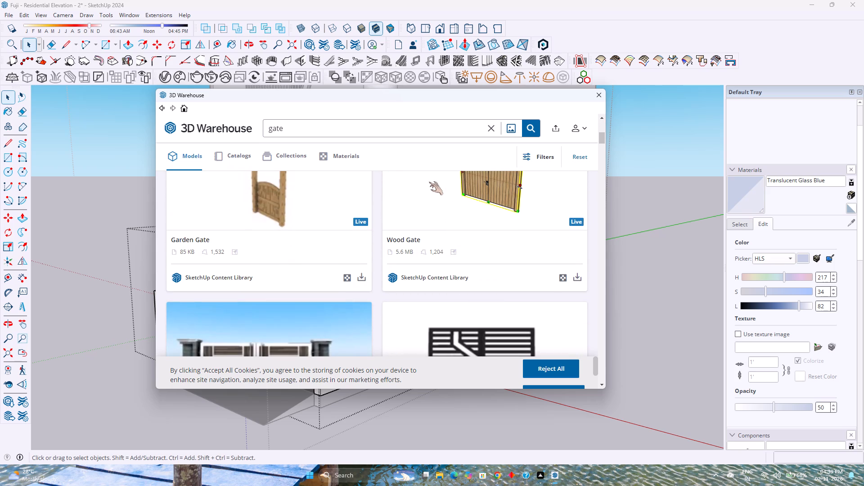
pyautogui.scroll(-3, 429, 182)
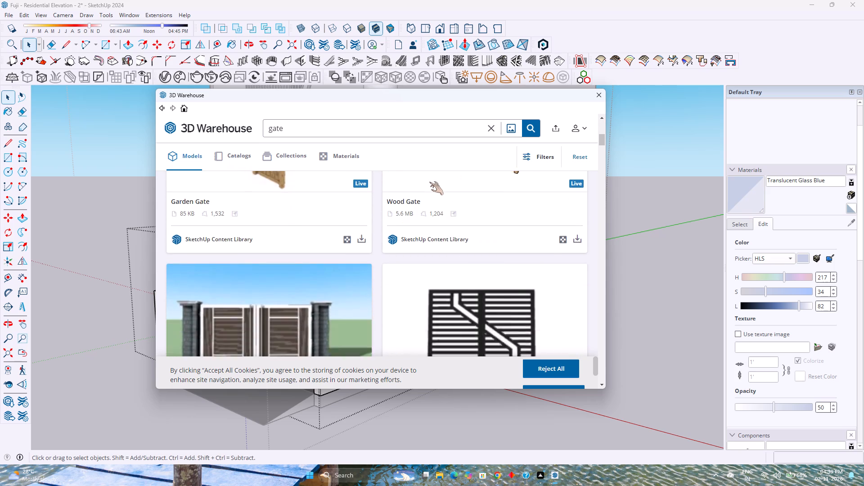
pyautogui.scroll(1, 429, 182)
pyautogui.scroll(-9, 429, 182)
pyautogui.scroll(3, 429, 182)
pyautogui.scroll(-3, 429, 182)
pyautogui.scroll(2, 429, 182)
pyautogui.scroll(-4, 429, 182)
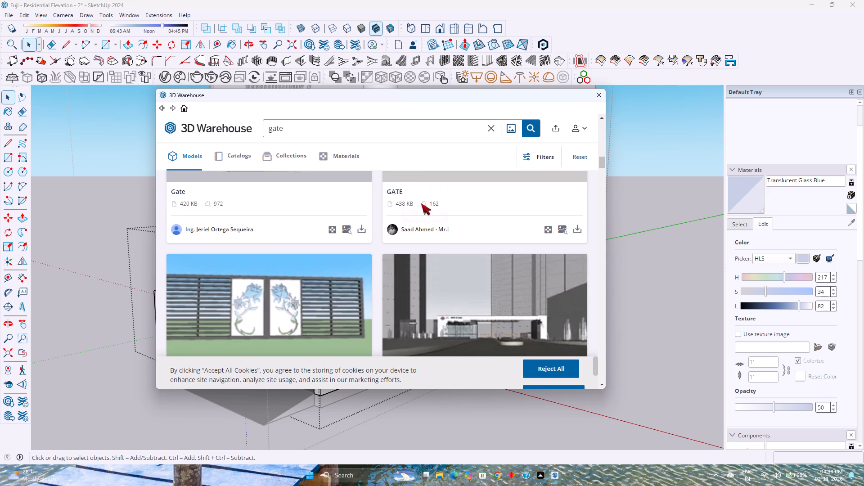
pyautogui.scroll(4, 422, 208)
pyautogui.scroll(-1, 423, 208)
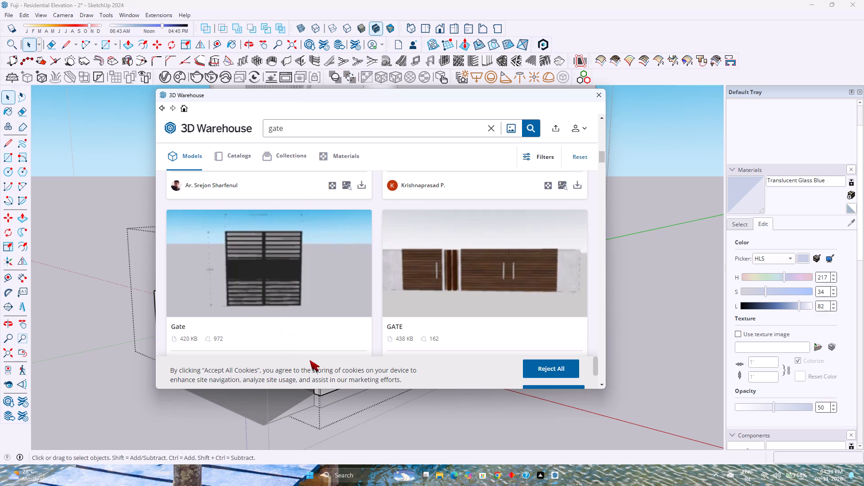
pyautogui.scroll(-3, 313, 309)
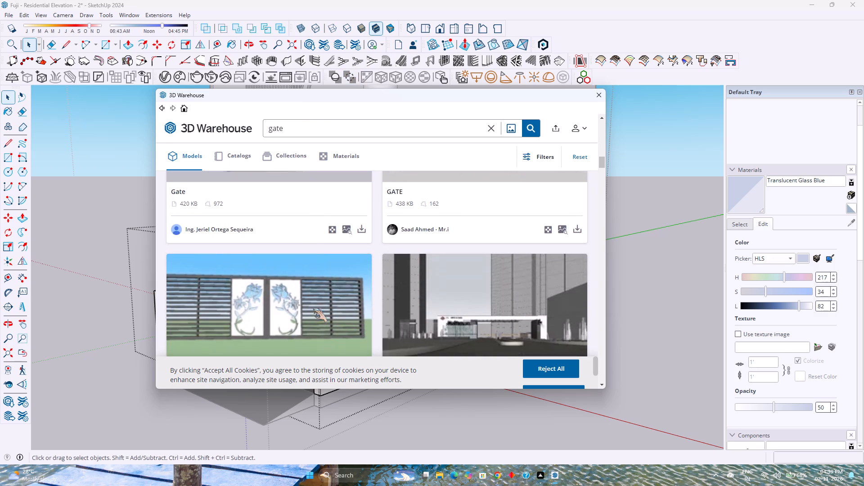
pyautogui.scroll(-2, 313, 309)
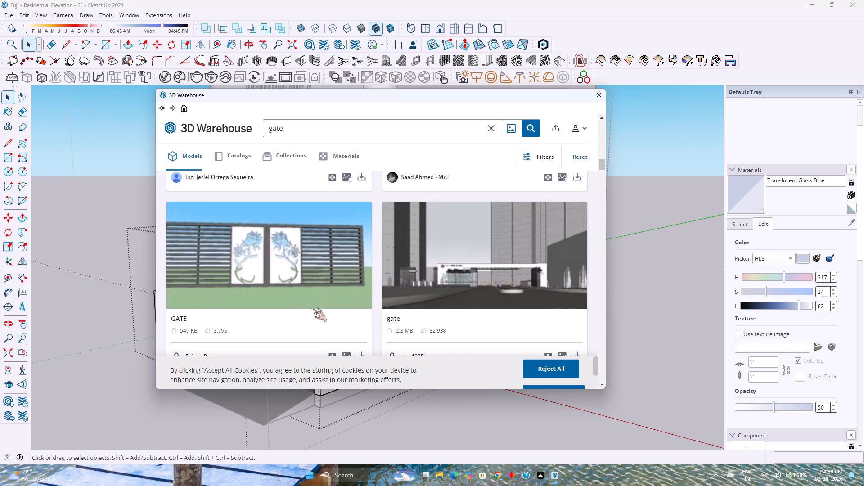
pyautogui.scroll(-2, 313, 312)
pyautogui.scroll(4, 313, 312)
pyautogui.scroll(-3, 313, 312)
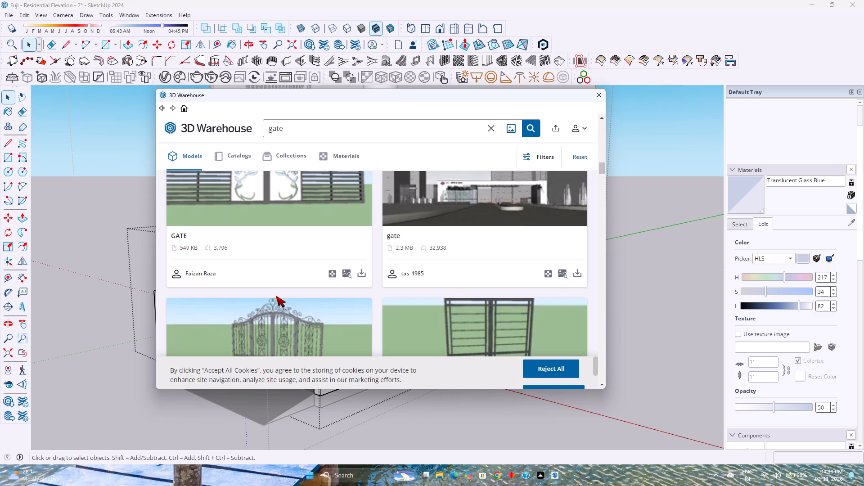
pyautogui.scroll(-2, 317, 335)
pyautogui.scroll(4, 322, 327)
pyautogui.scroll(-1, 322, 327)
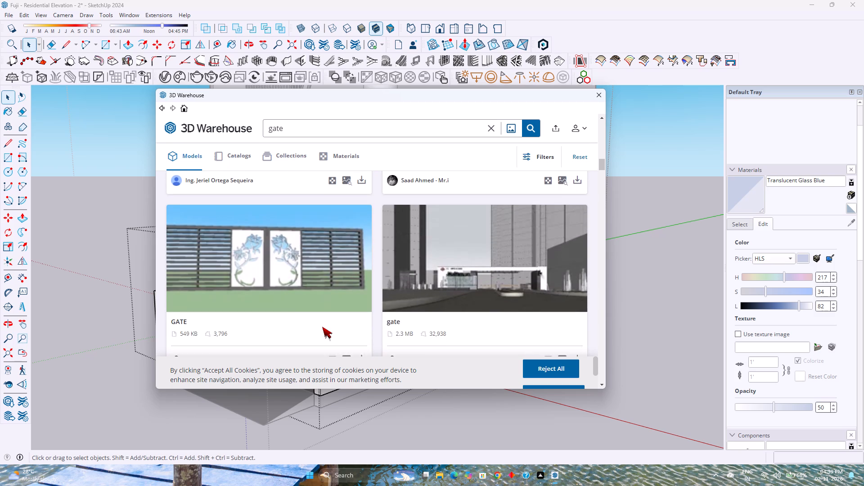
pyautogui.scroll(-7, 322, 327)
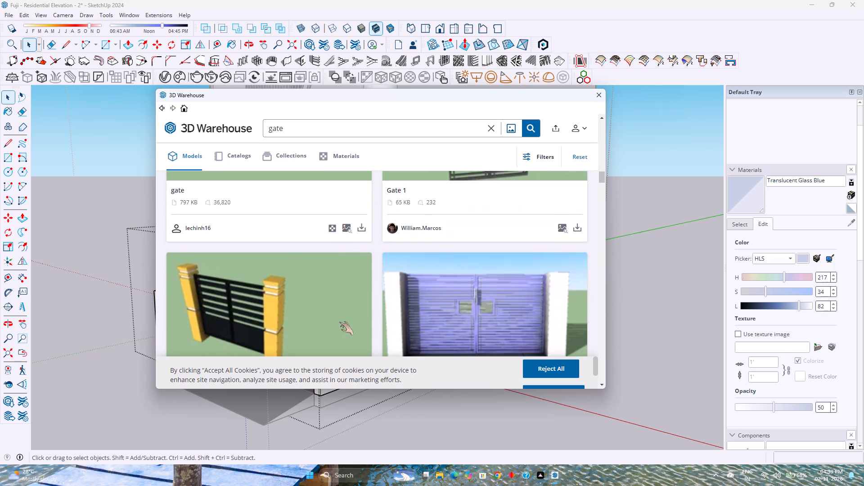
pyautogui.scroll(-2, 339, 322)
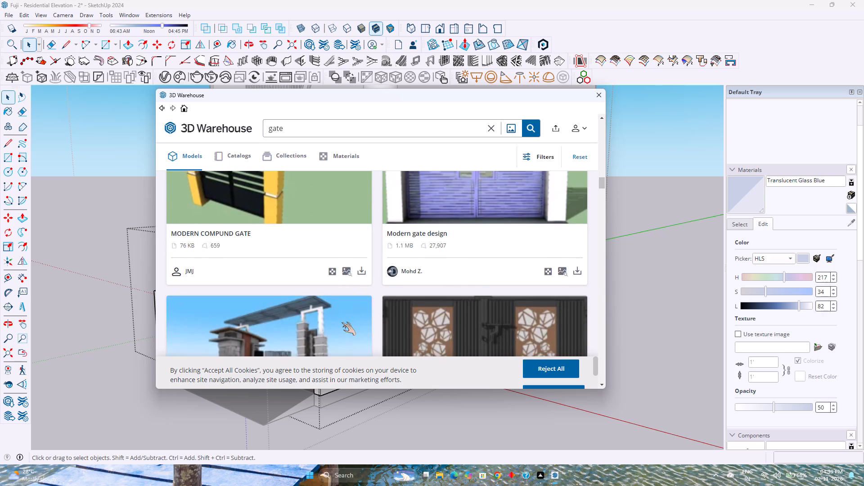
pyautogui.scroll(-7, 342, 322)
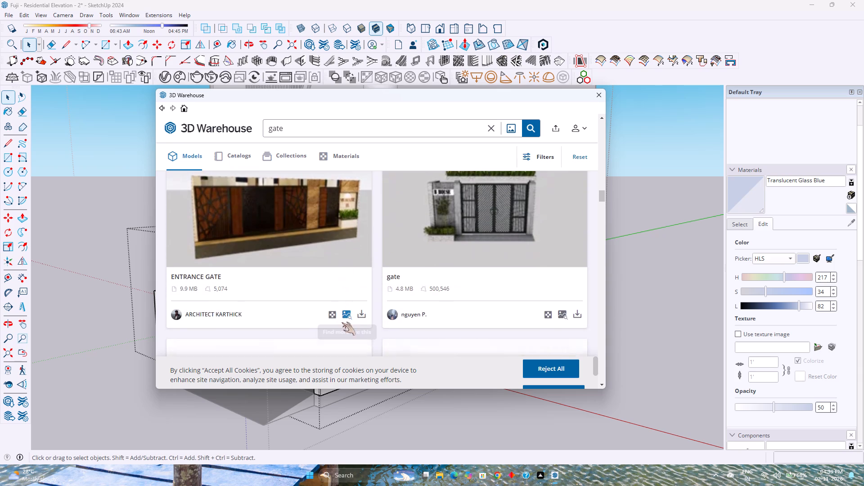
pyautogui.scroll(-3, 342, 322)
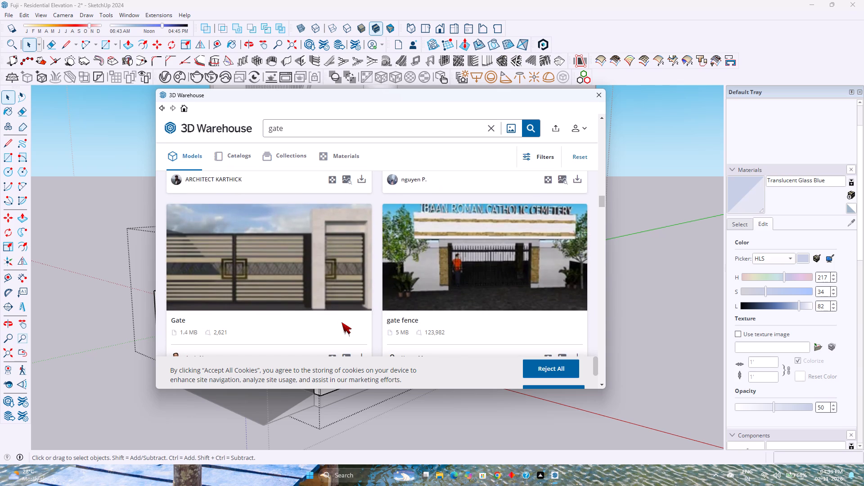
pyautogui.scroll(-6, 342, 322)
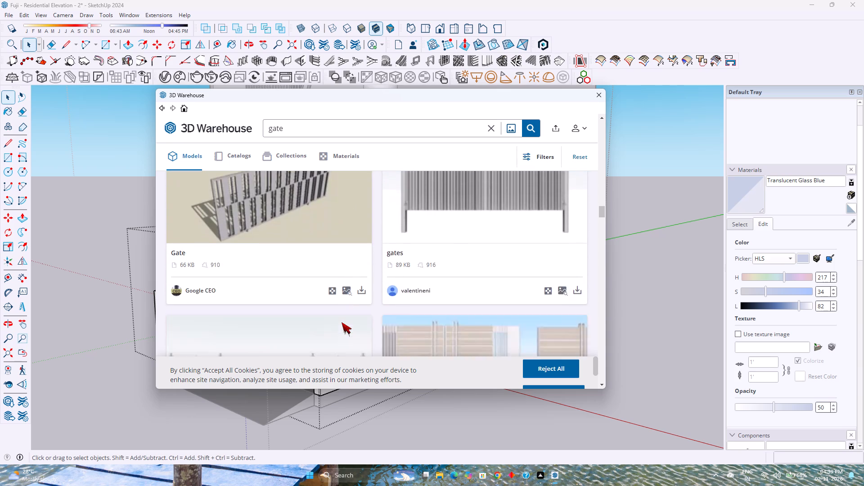
pyautogui.scroll(-7, 342, 322)
pyautogui.scroll(2, 342, 322)
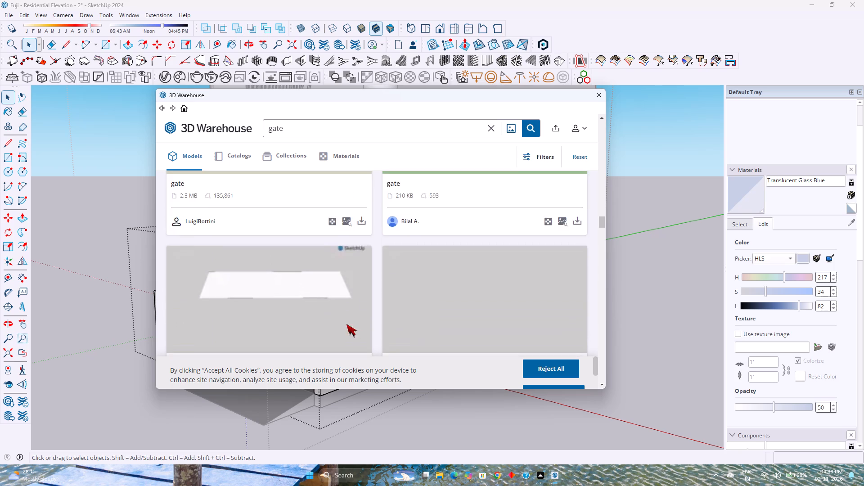
pyautogui.scroll(5, 348, 324)
pyautogui.scroll(-7, 348, 324)
pyautogui.scroll(1, 346, 324)
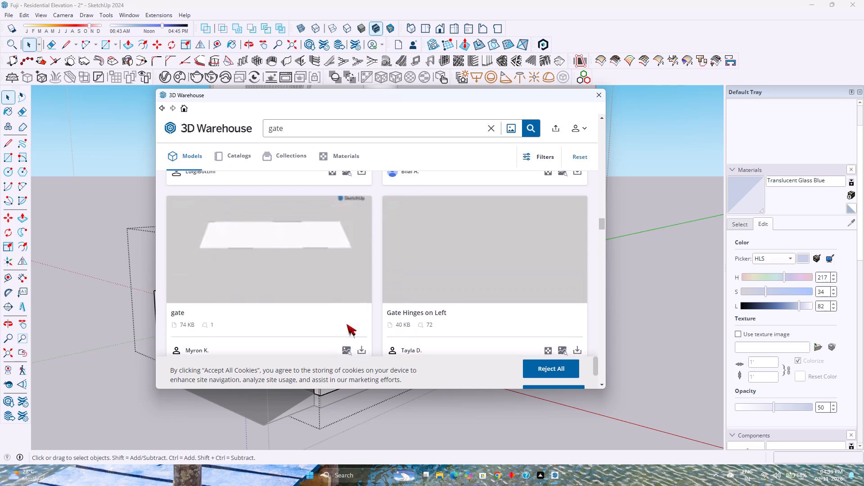
pyautogui.scroll(5, 346, 324)
pyautogui.scroll(-7, 346, 324)
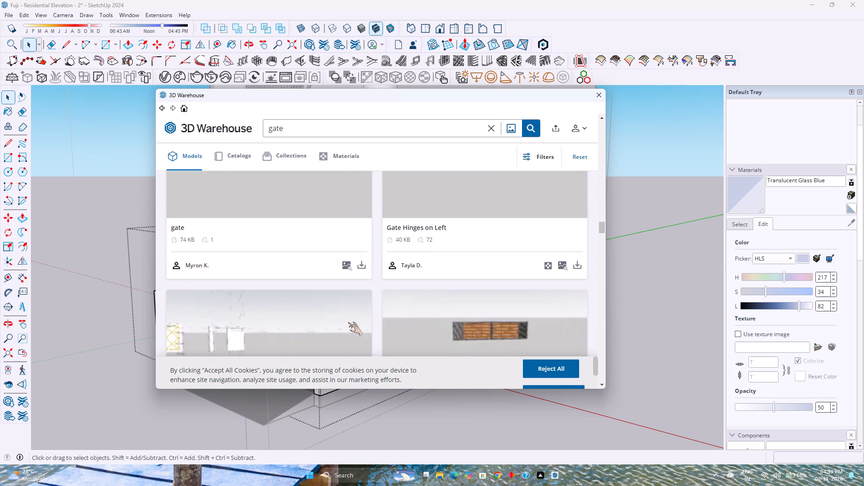
pyautogui.scroll(6, 348, 322)
pyautogui.scroll(-2, 348, 322)
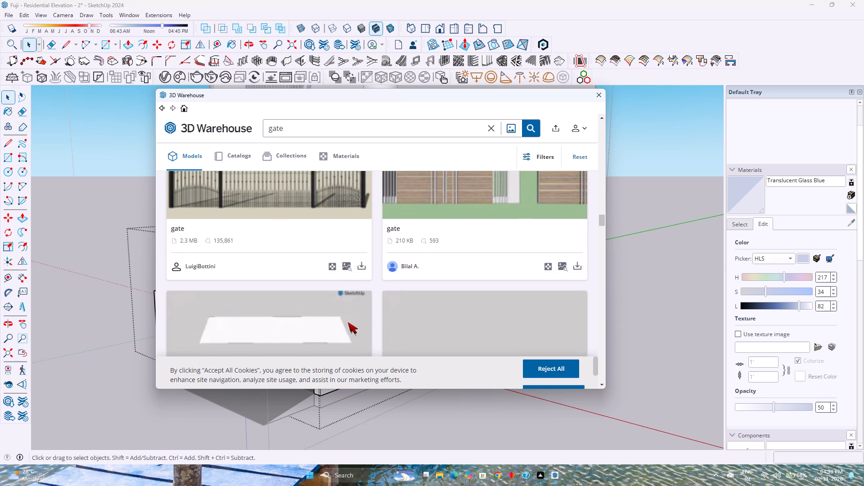
pyautogui.scroll(-8, 348, 322)
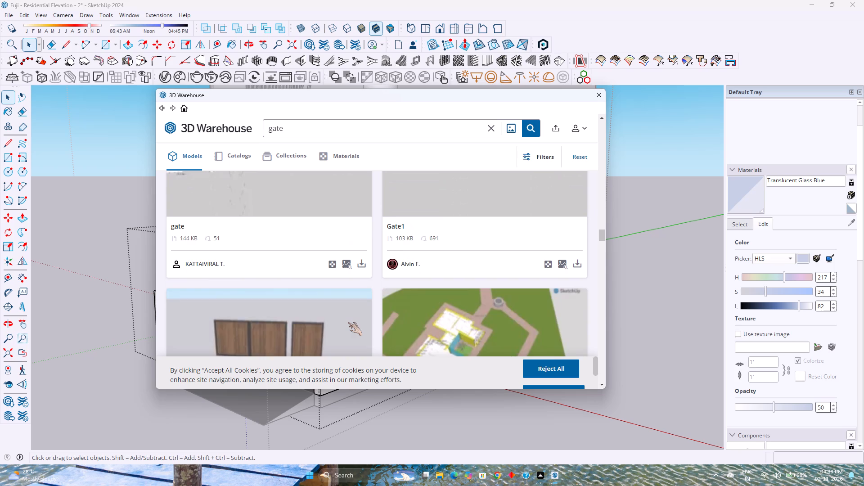
pyautogui.scroll(-3, 348, 322)
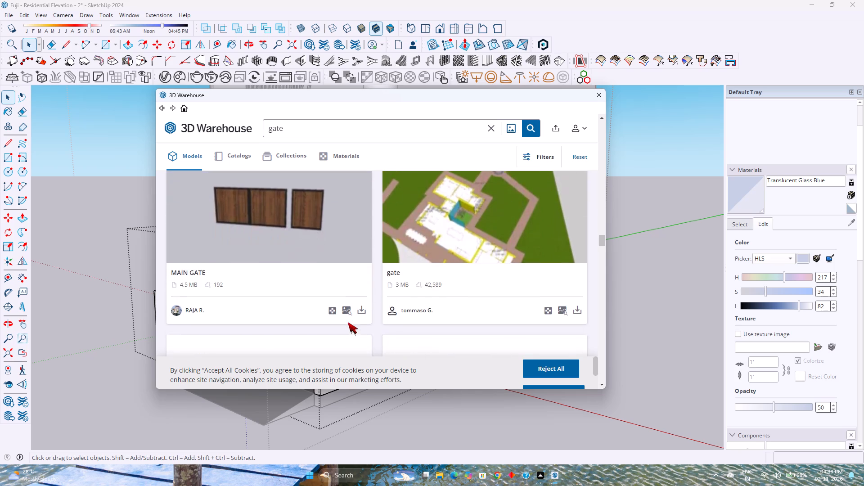
pyautogui.scroll(-8, 348, 322)
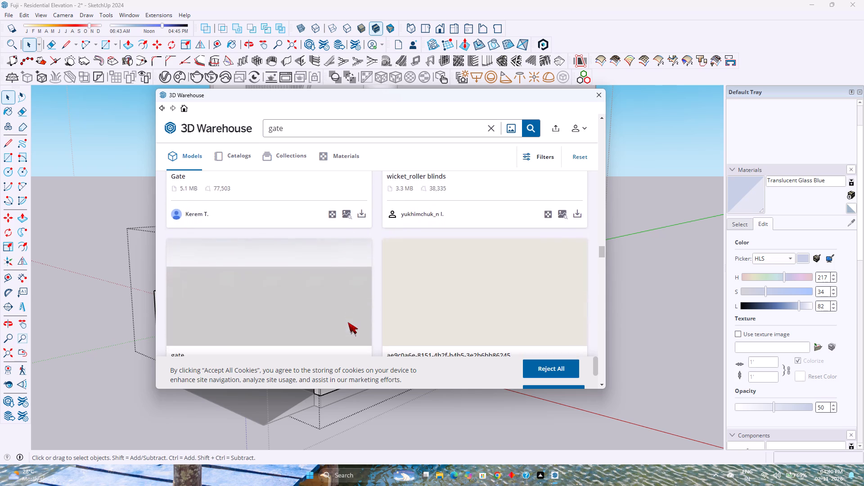
pyautogui.scroll(-4, 348, 322)
pyautogui.scroll(-1, 415, 373)
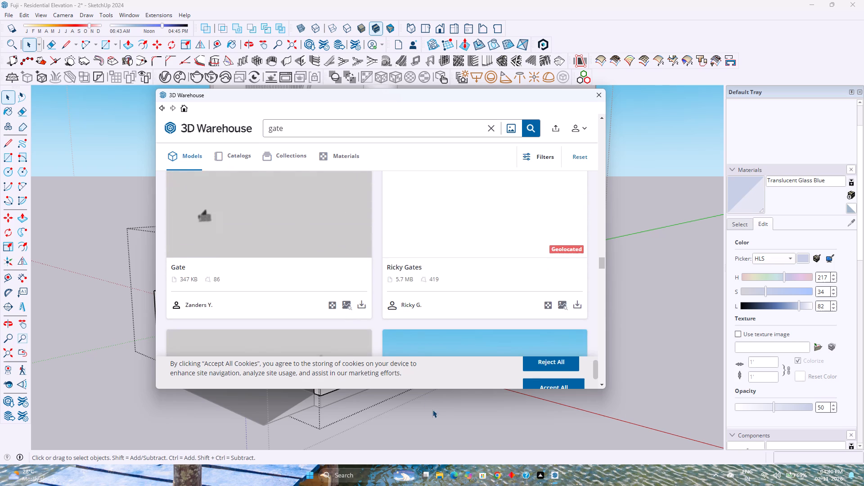